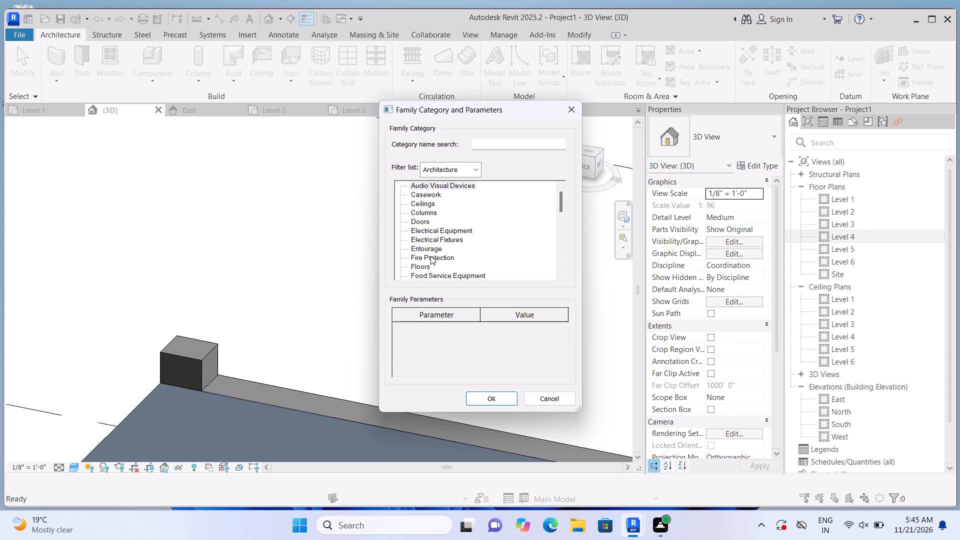
Assign the in-place component to the Generic Models category and accept the suggested name.
scroll(455, 244, down, 5)
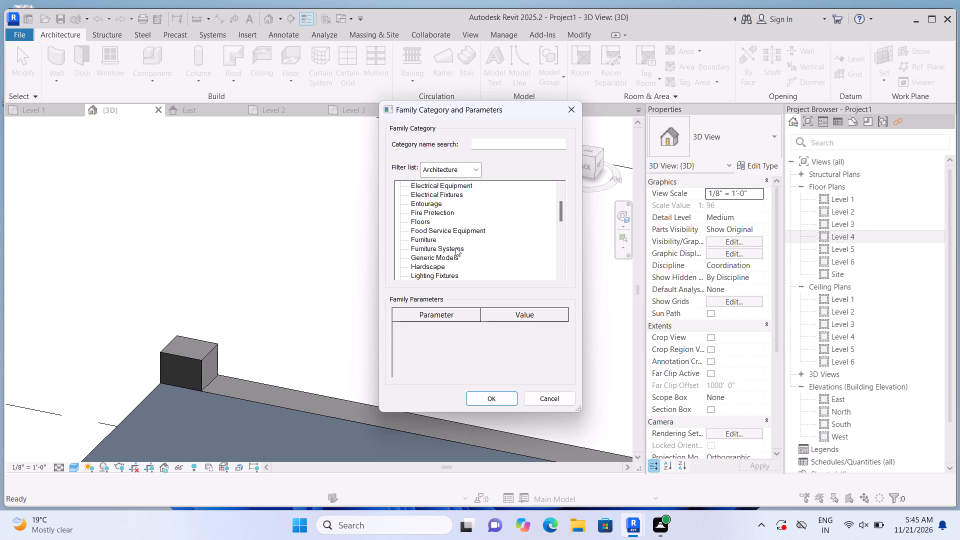
click(451, 258)
click(490, 397)
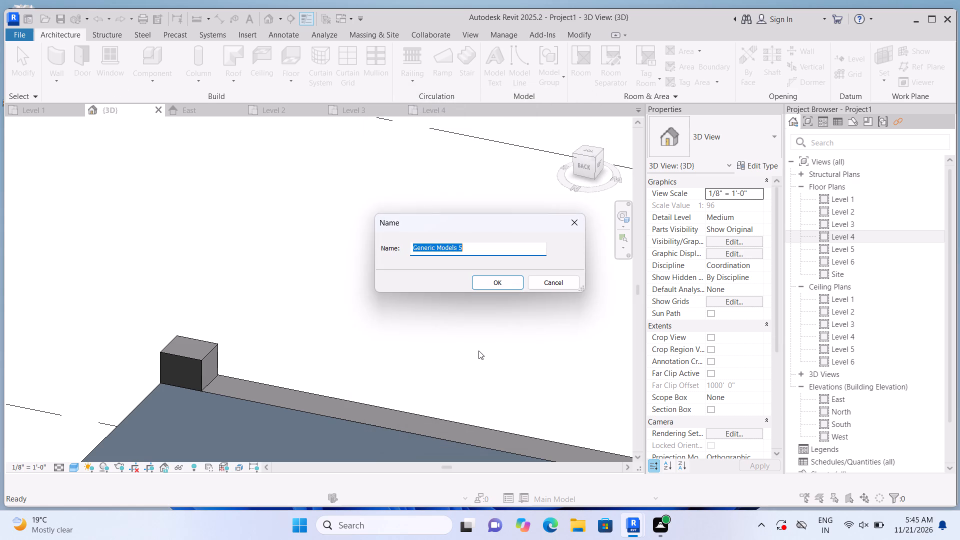
click(491, 278)
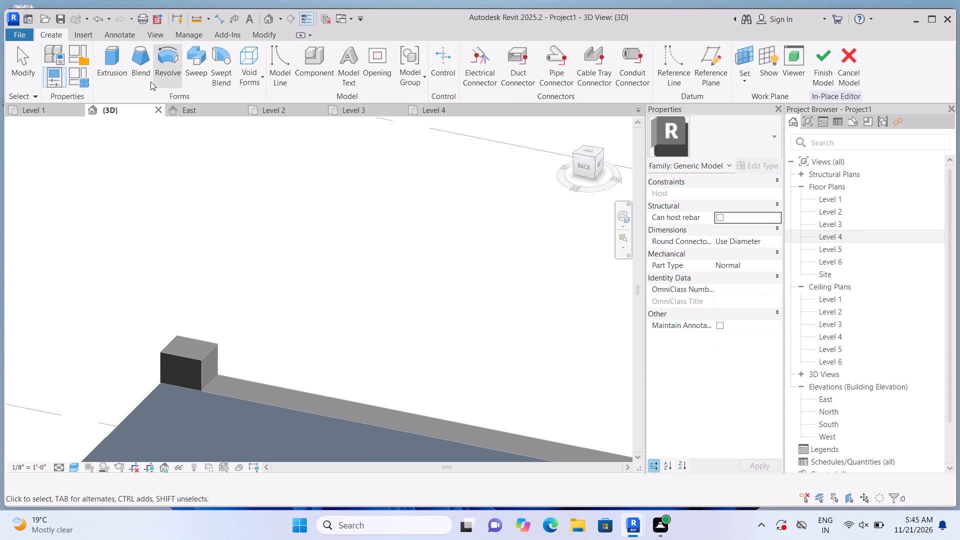
Extrude a rectangle about 9'-11" by 5" to 1'-0" depth on the ledge's top face, along its outer edge from the corner block.
click(110, 69)
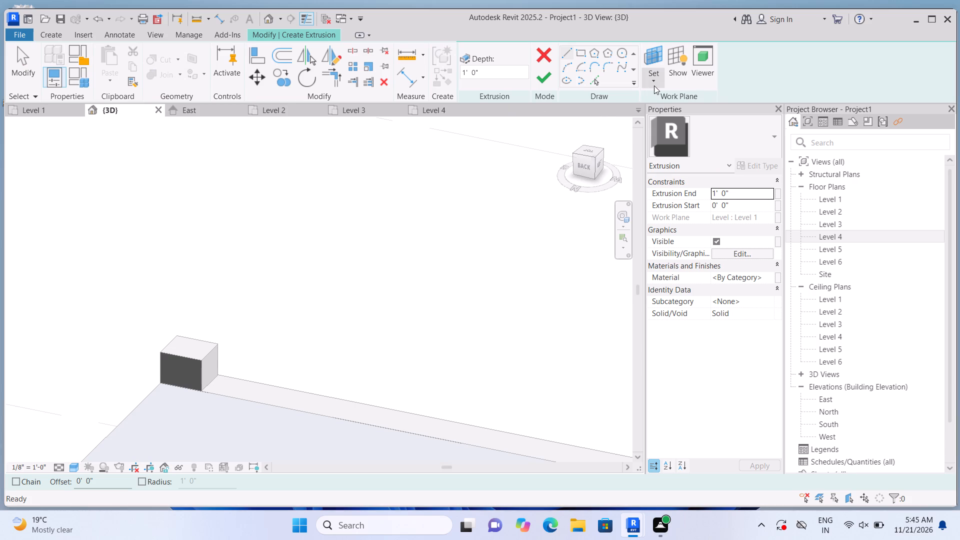
click(654, 85)
click(667, 120)
scroll(405, 328, up, 1)
scroll(290, 375, up, 1)
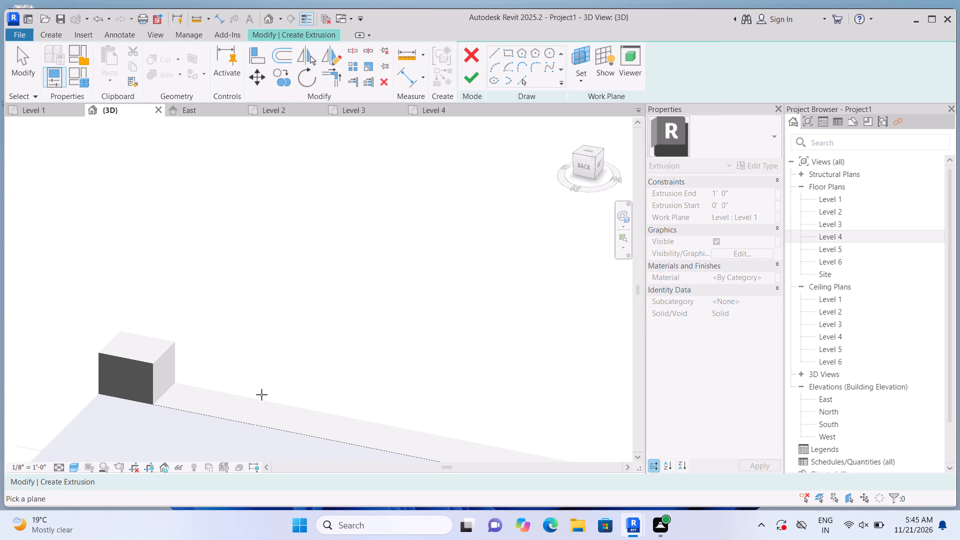
click(211, 405)
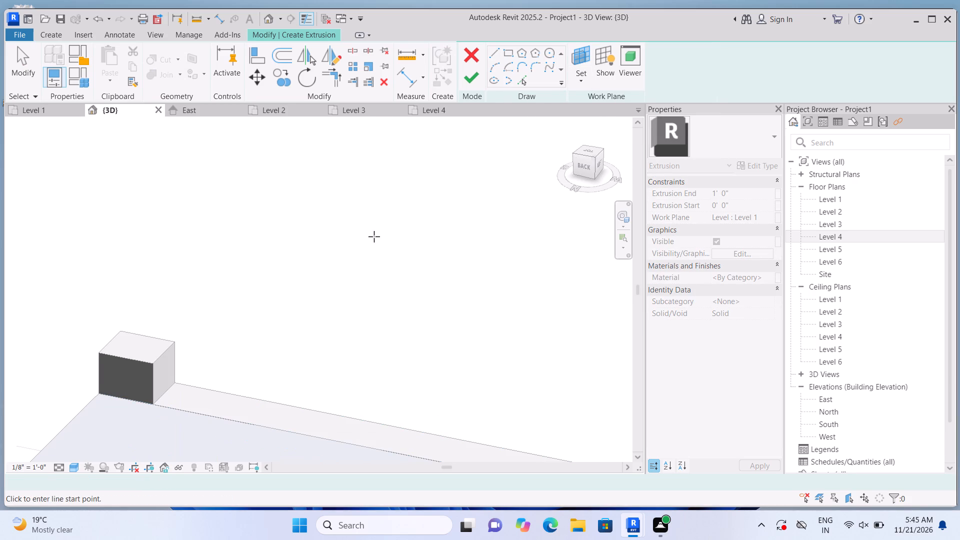
click(576, 54)
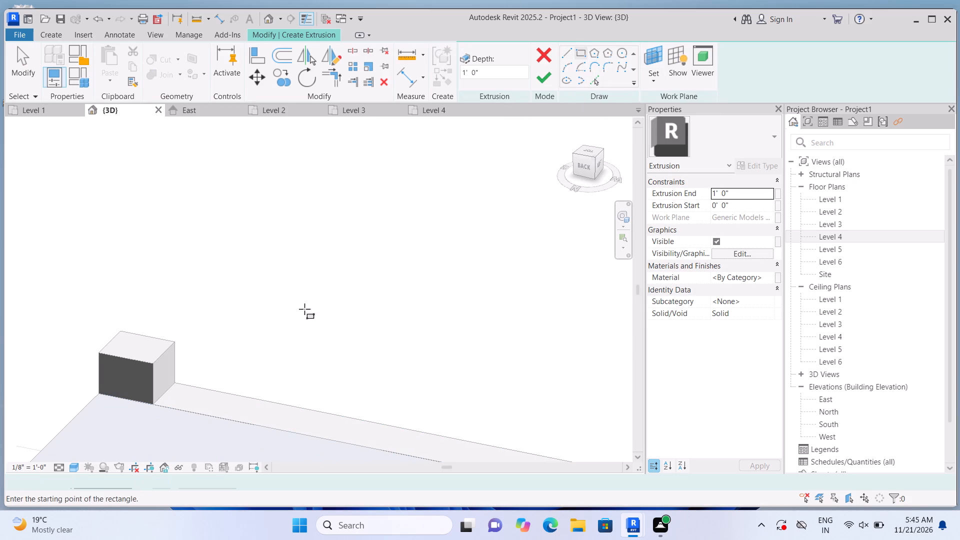
click(174, 381)
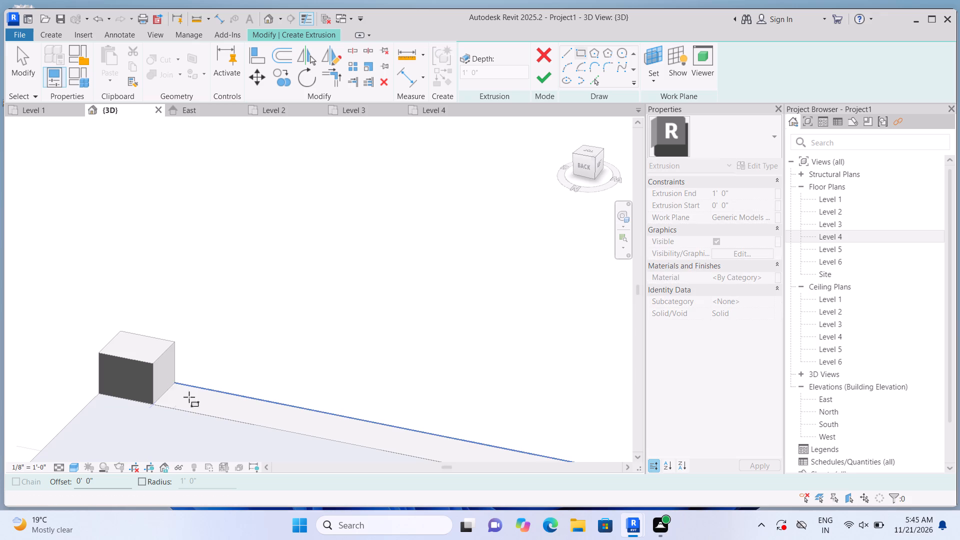
scroll(211, 411, down, 8)
scroll(294, 427, up, 6)
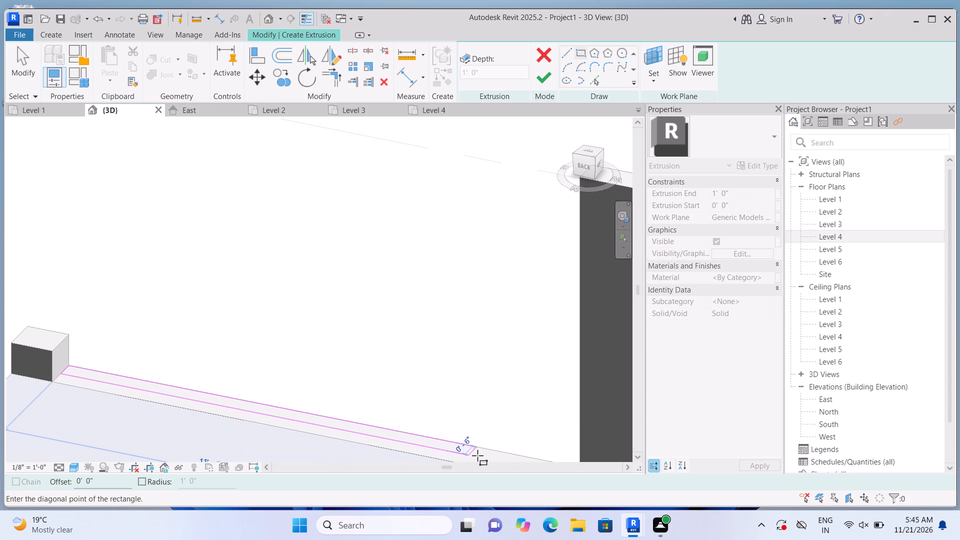
scroll(500, 452, down, 4)
scroll(520, 455, up, 3)
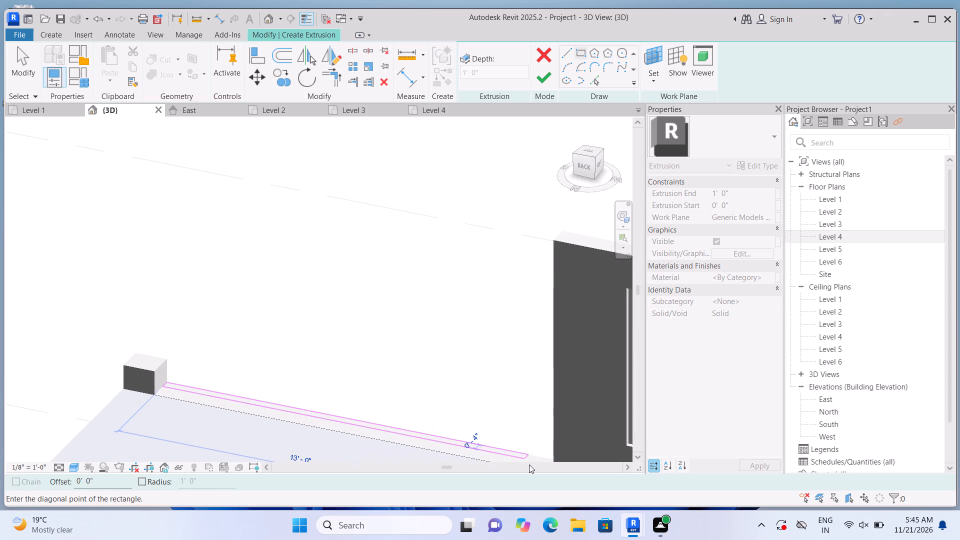
scroll(529, 464, up, 3)
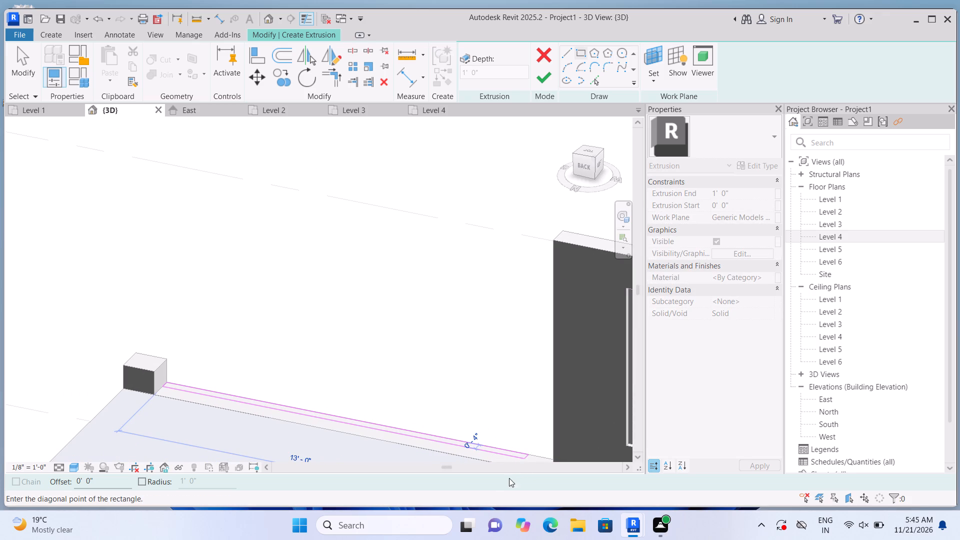
scroll(374, 468, up, 1)
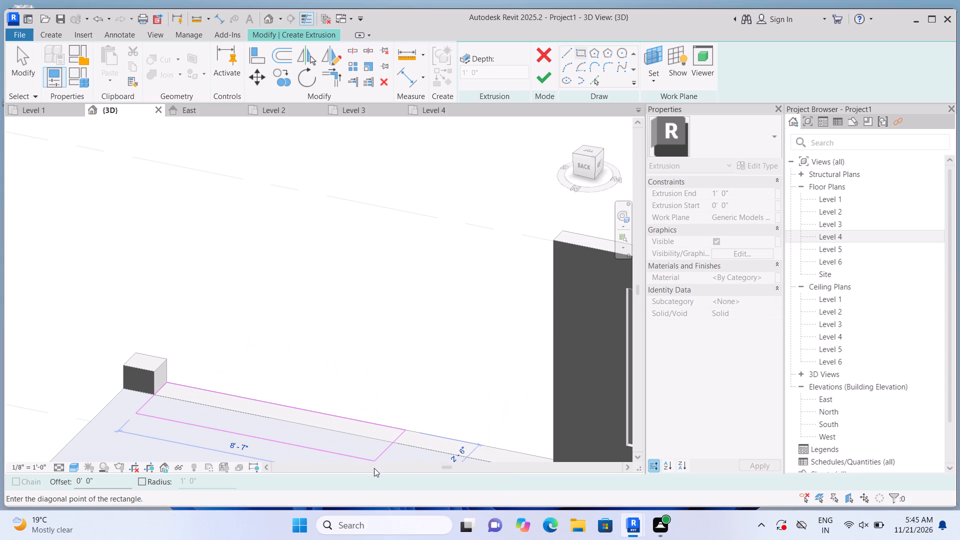
scroll(374, 468, up, 3)
scroll(431, 446, up, 4)
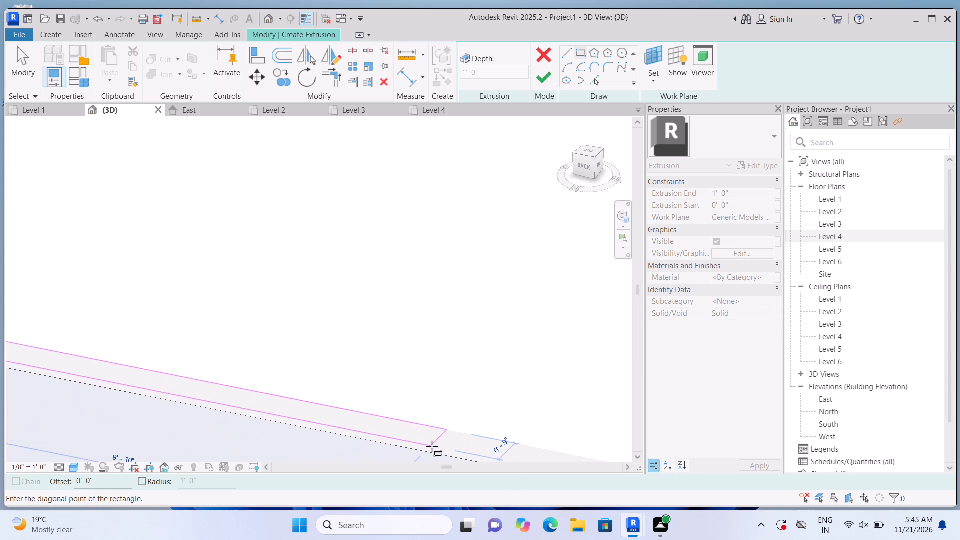
click(444, 439)
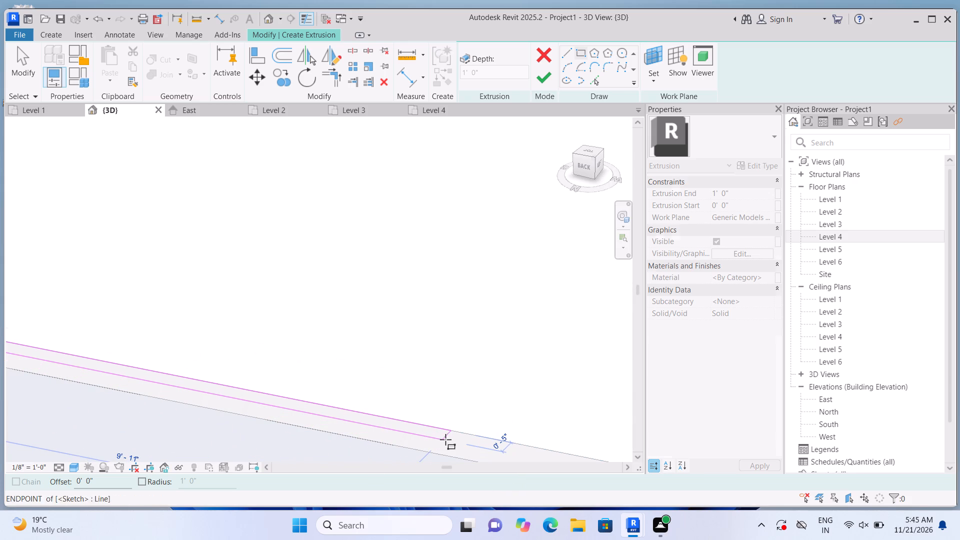
click(541, 86)
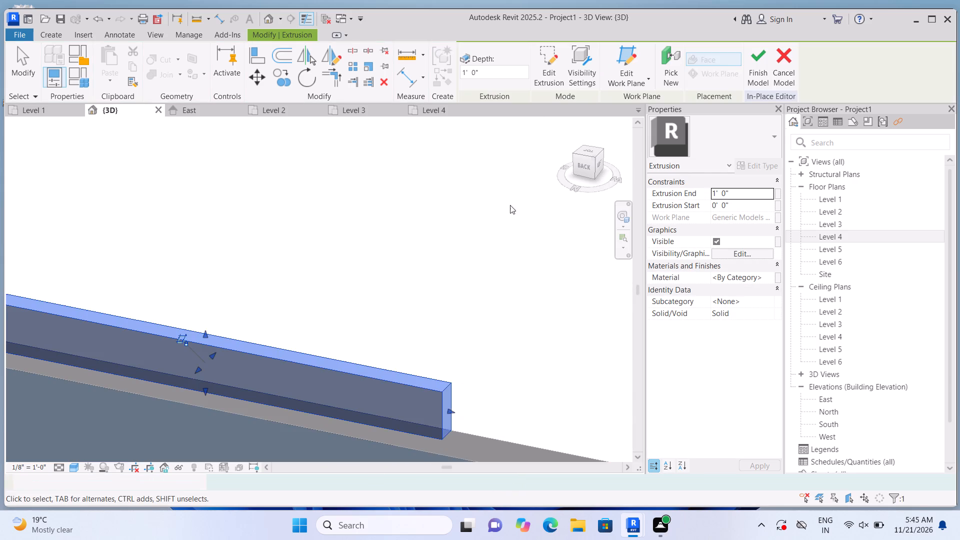
Stretch the free end of the new extrusion along the ledge toward the Level 4 window wall.
scroll(508, 209, down, 8)
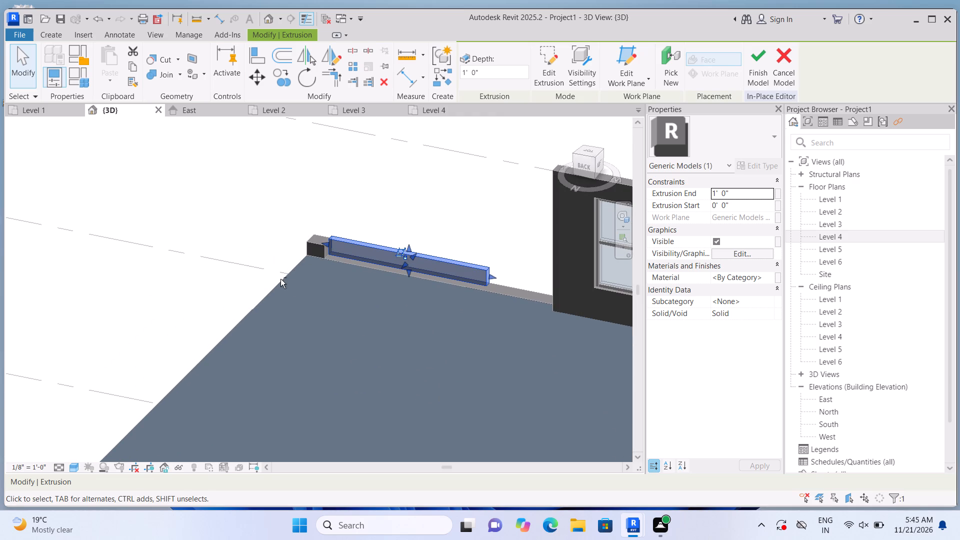
shift+middle_drag(304, 293, 380, 324)
shift+drag(405, 349, 488, 357)
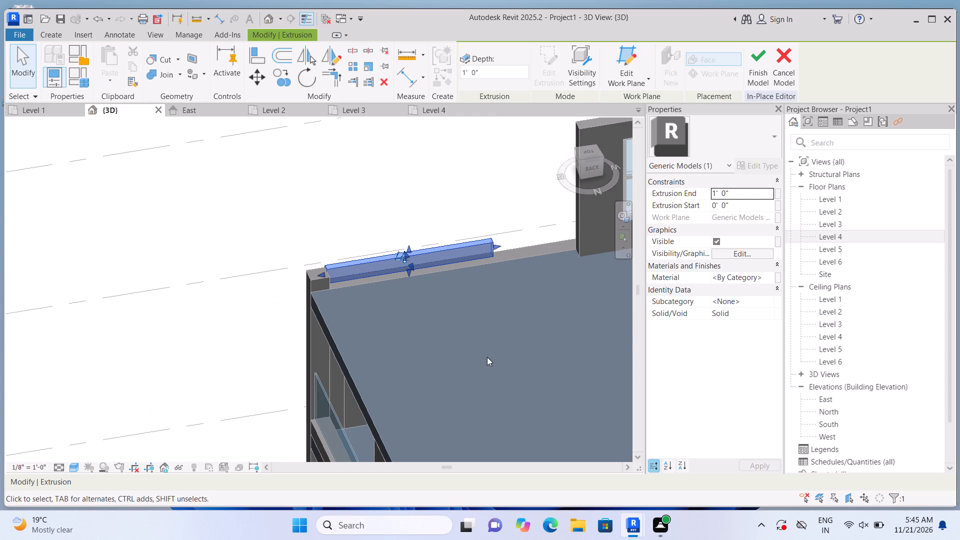
scroll(500, 358, down, 2)
shift+middle_drag(270, 389, 503, 417)
scroll(333, 255, up, 6)
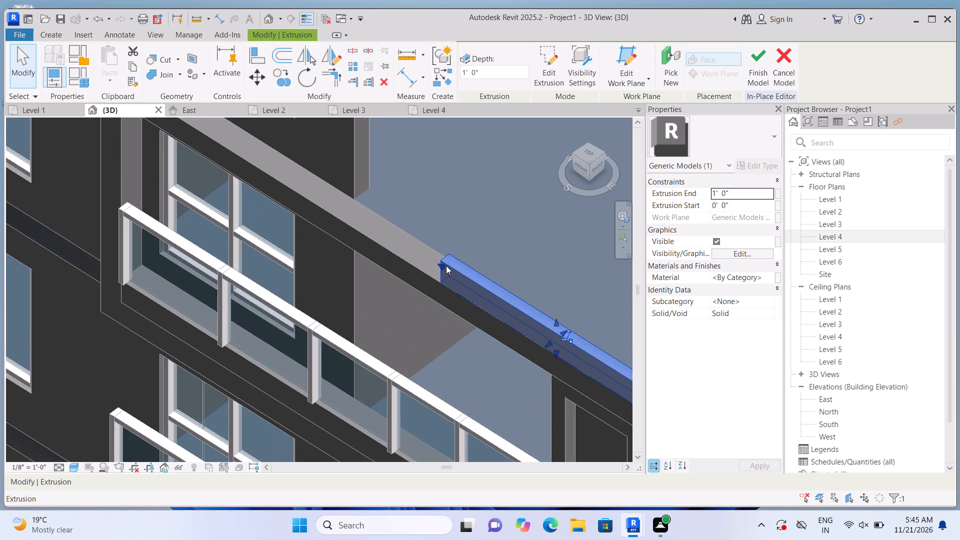
drag(438, 262, 328, 211)
scroll(360, 216, down, 8)
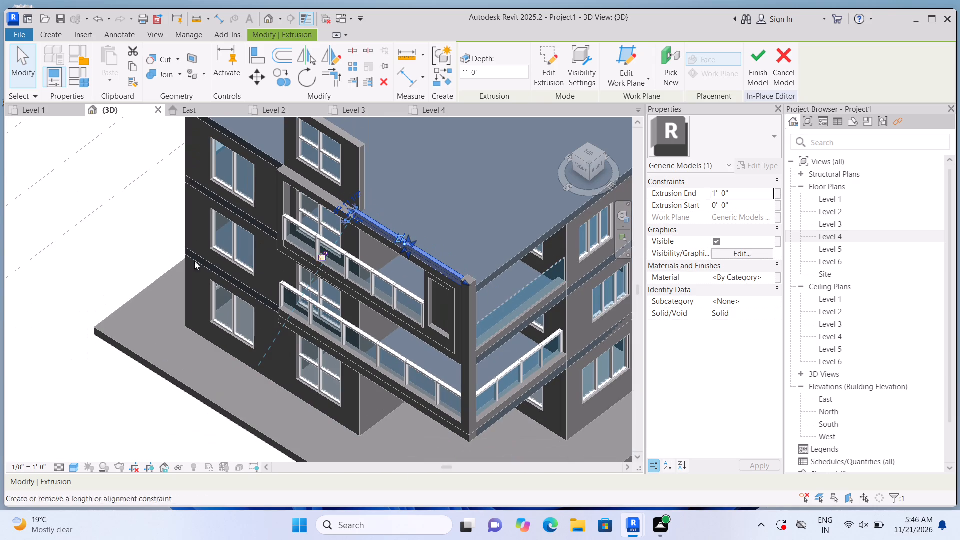
click(89, 263)
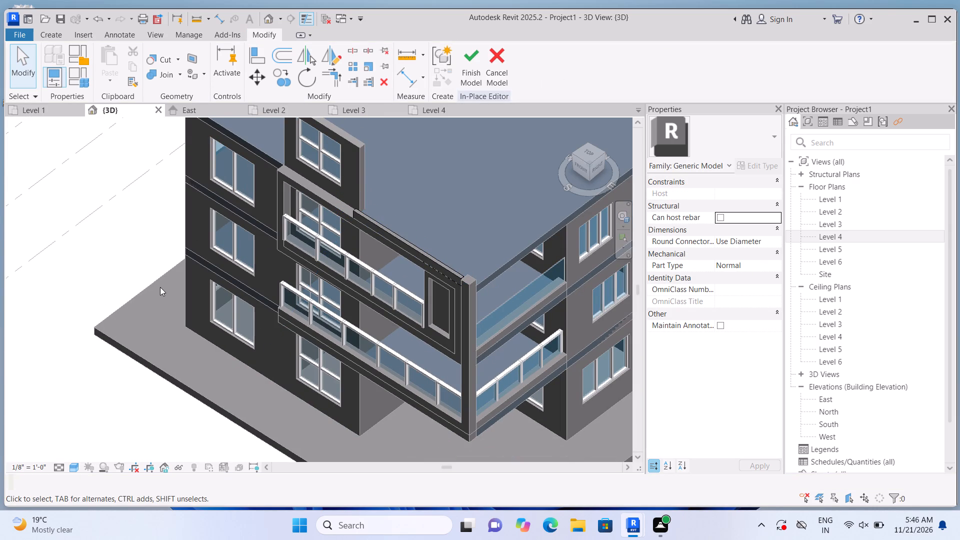
Extrude a rectangle about 2" wide to 1'-0" depth on the ledge's top, from the first extrusion's window-wall end across to the roof-side edge.
shift+middle_click(119, 289)
scroll(190, 308, down, 1)
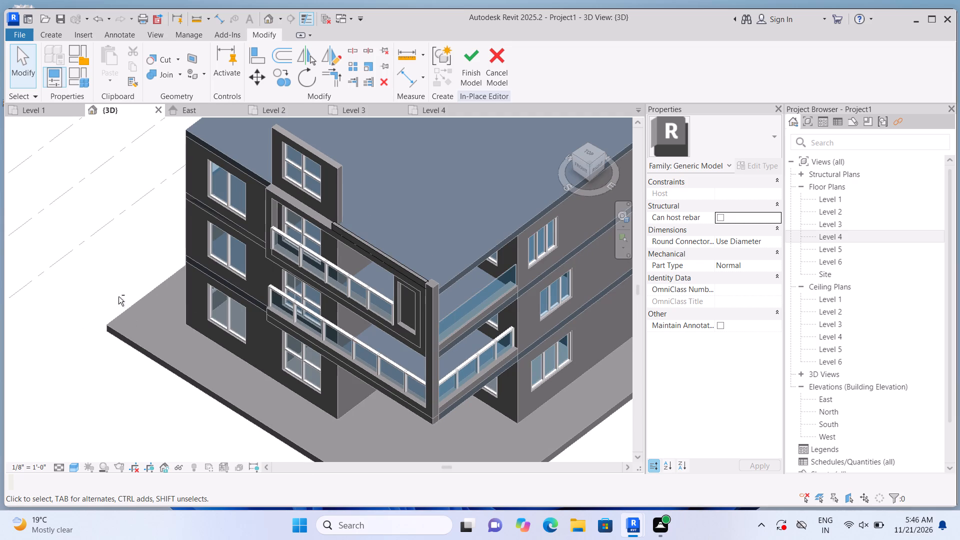
shift+middle_drag(190, 419, 123, 404)
shift+drag(141, 409, 123, 404)
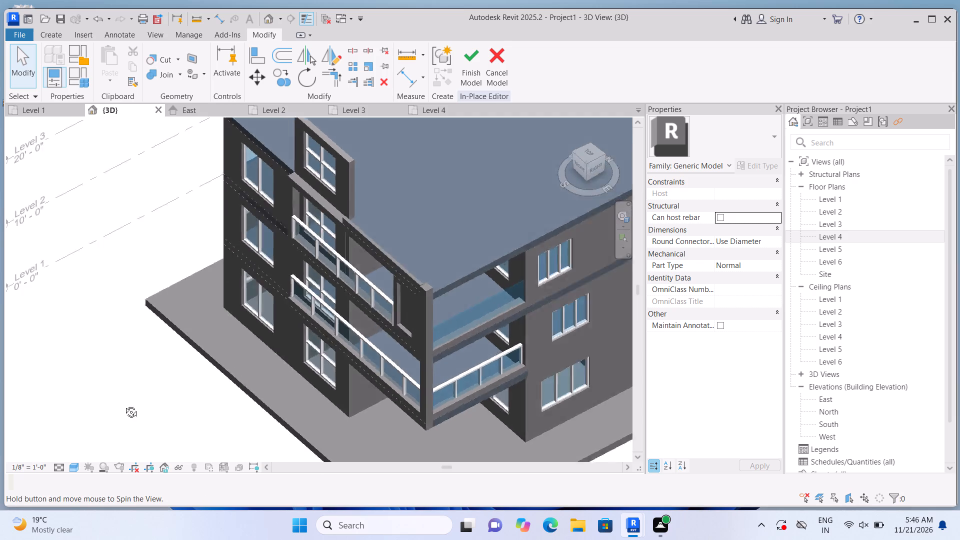
shift+drag(123, 404, 103, 396)
shift+middle_drag(123, 404, 101, 396)
scroll(319, 276, up, 1)
scroll(426, 195, up, 4)
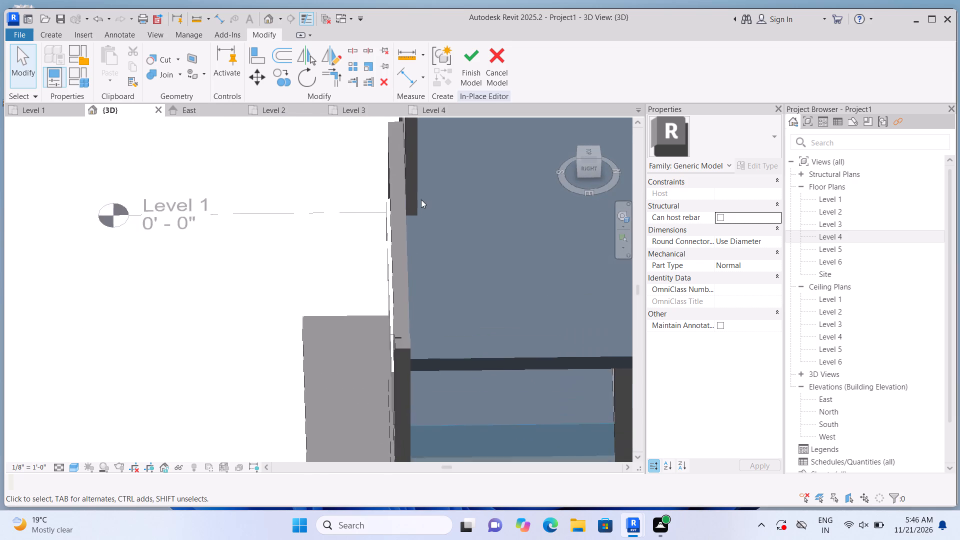
scroll(421, 199, up, 9)
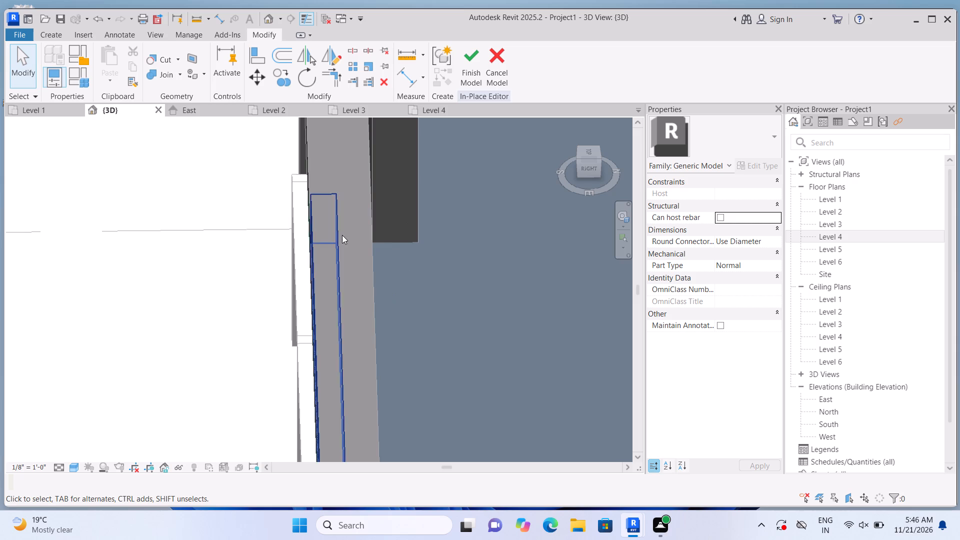
scroll(342, 235, up, 6)
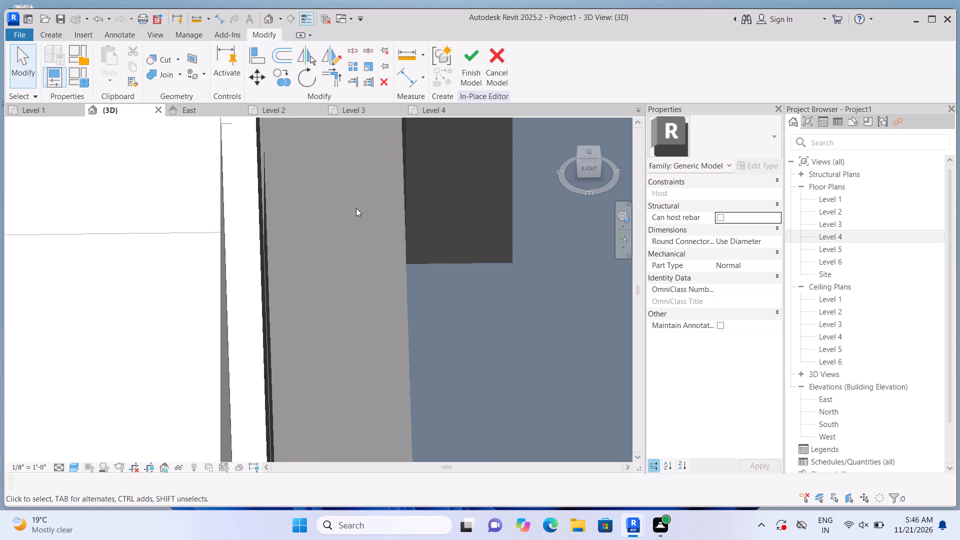
click(50, 33)
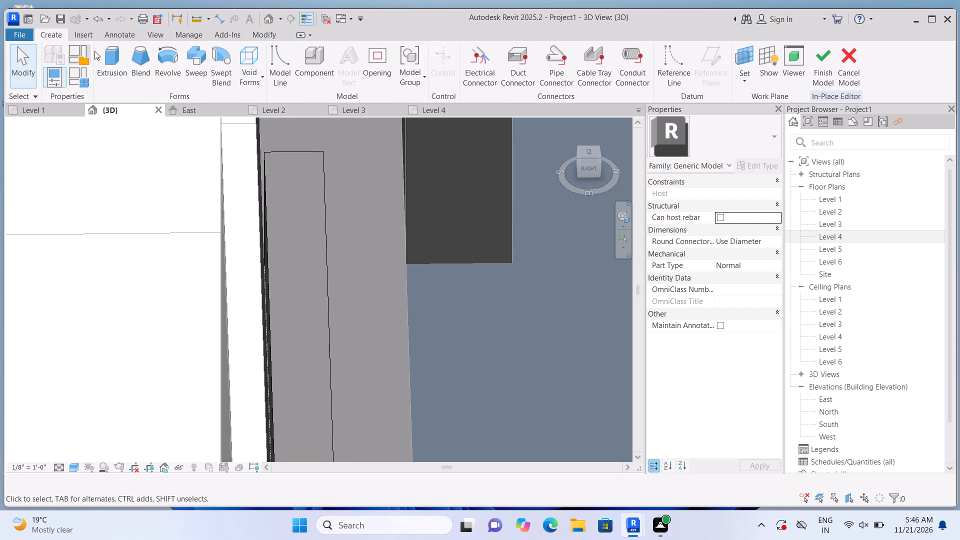
click(98, 53)
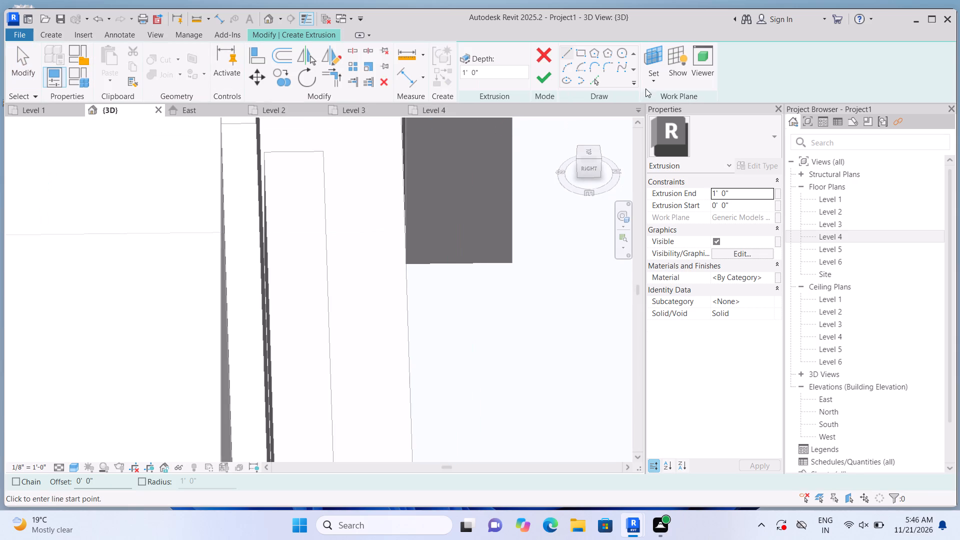
click(651, 80)
click(661, 121)
scroll(427, 233, up, 1)
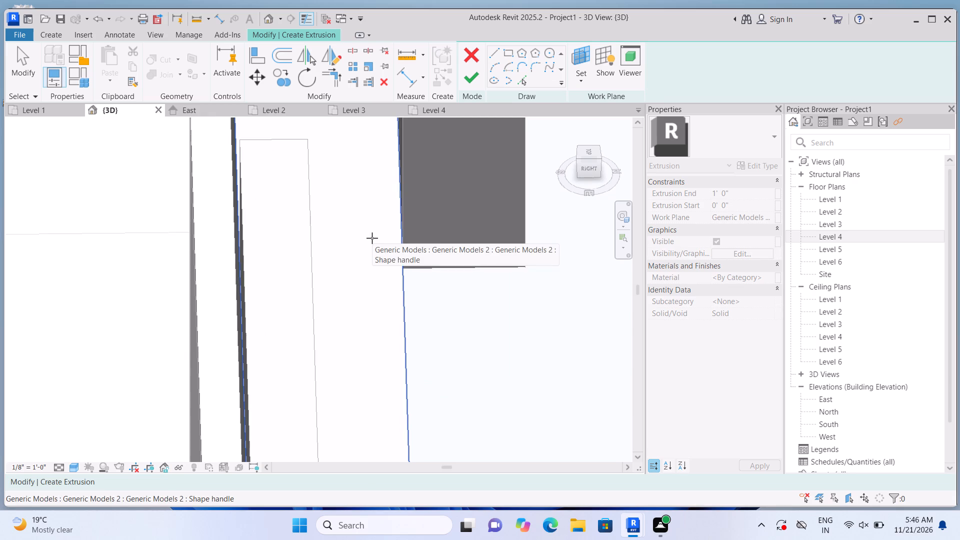
click(372, 238)
click(582, 56)
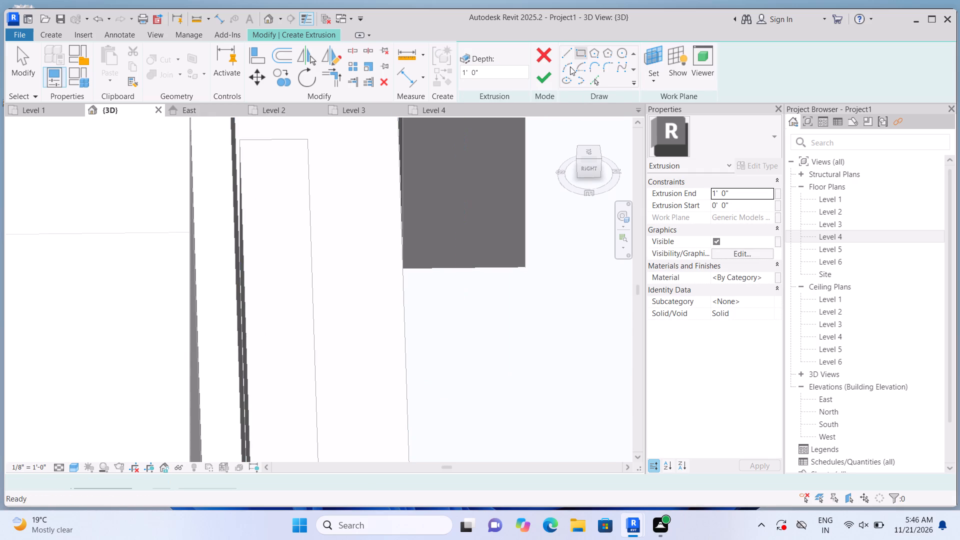
click(307, 140)
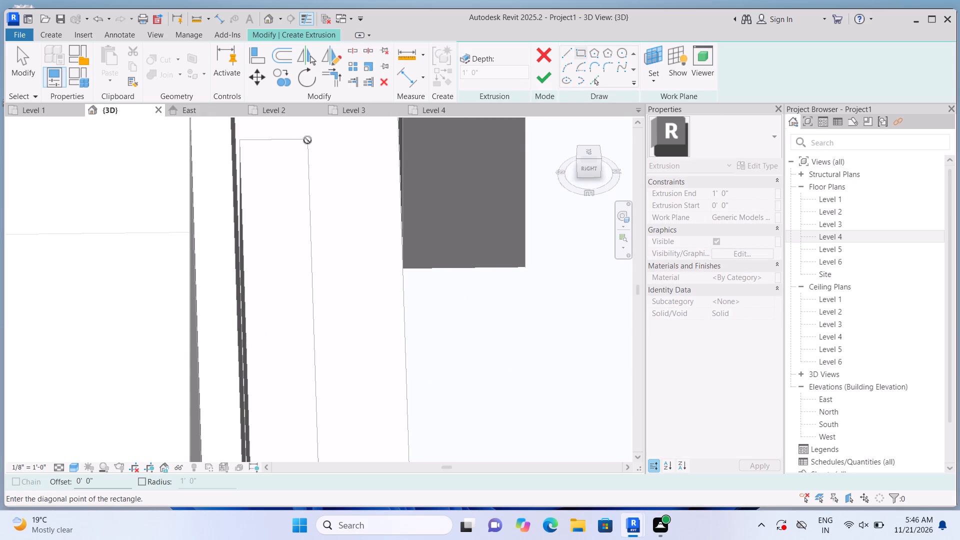
click(401, 155)
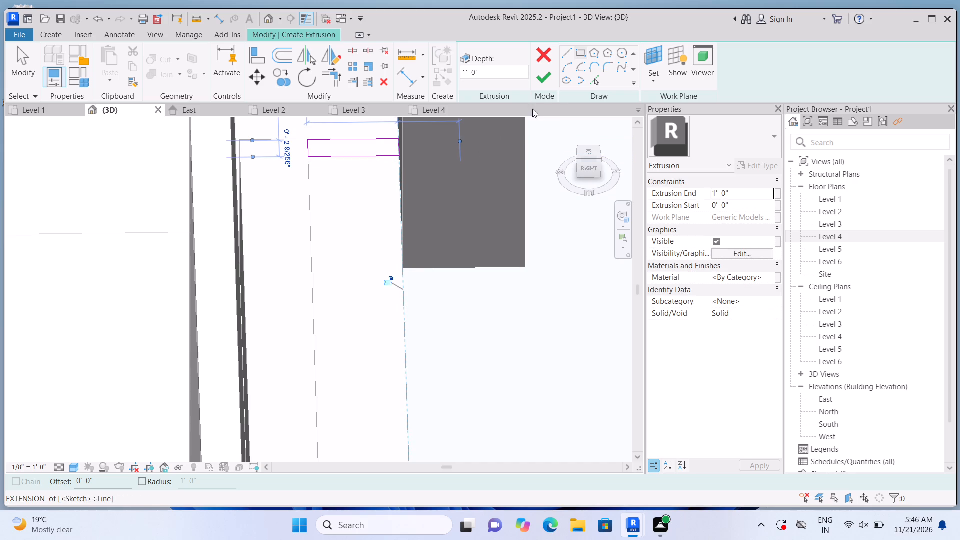
click(540, 70)
scroll(496, 186, down, 6)
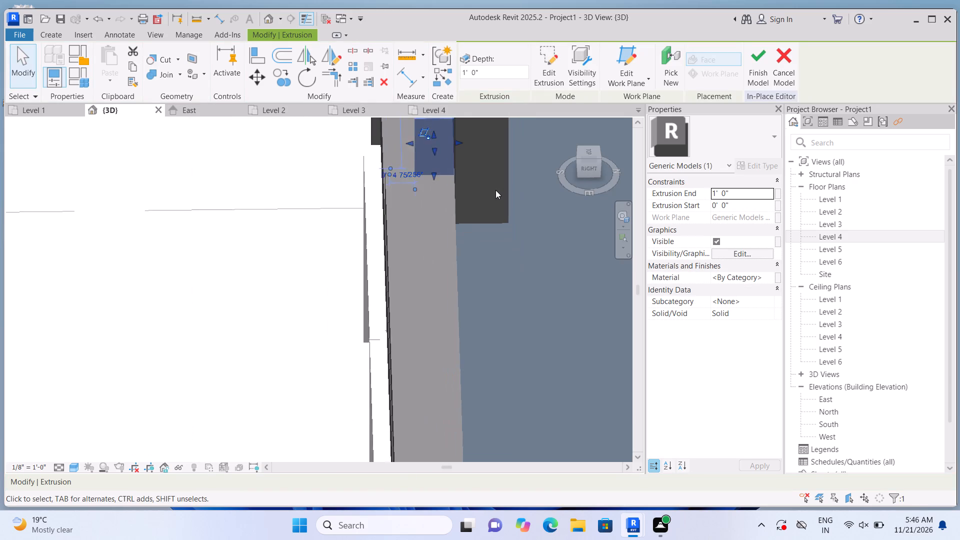
scroll(495, 190, down, 7)
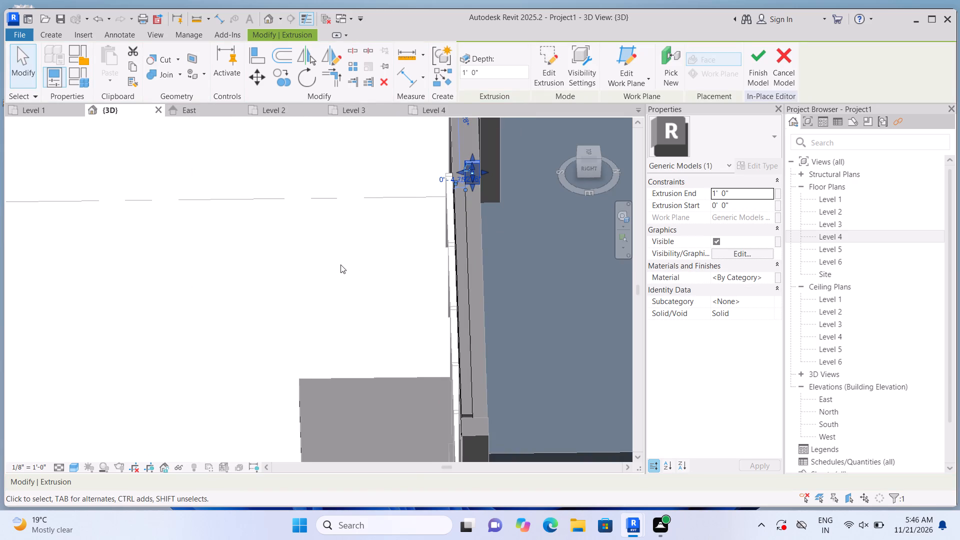
shift+middle_click(325, 251)
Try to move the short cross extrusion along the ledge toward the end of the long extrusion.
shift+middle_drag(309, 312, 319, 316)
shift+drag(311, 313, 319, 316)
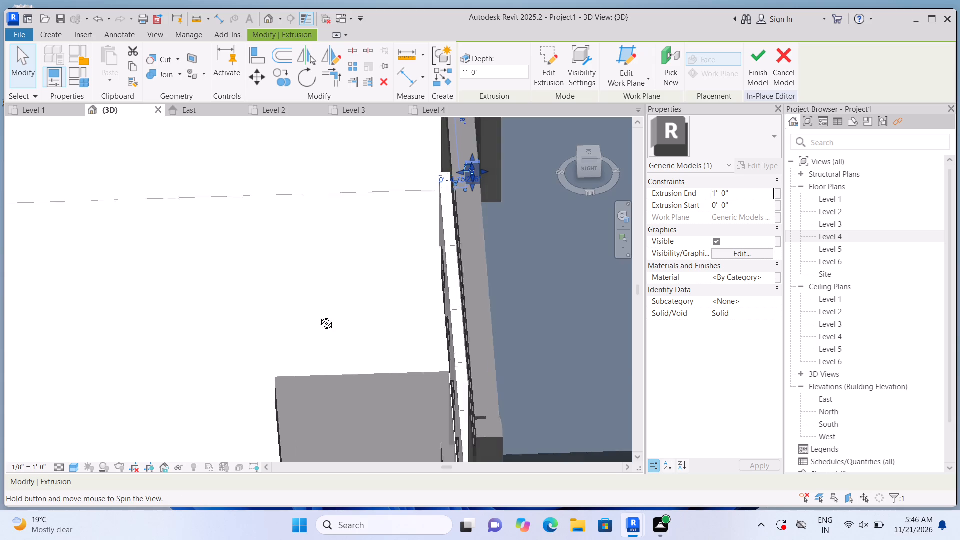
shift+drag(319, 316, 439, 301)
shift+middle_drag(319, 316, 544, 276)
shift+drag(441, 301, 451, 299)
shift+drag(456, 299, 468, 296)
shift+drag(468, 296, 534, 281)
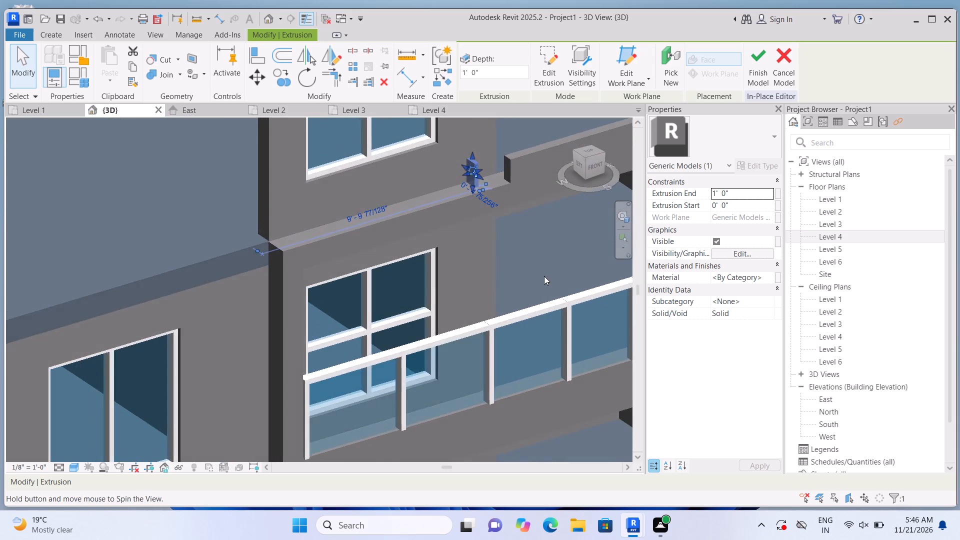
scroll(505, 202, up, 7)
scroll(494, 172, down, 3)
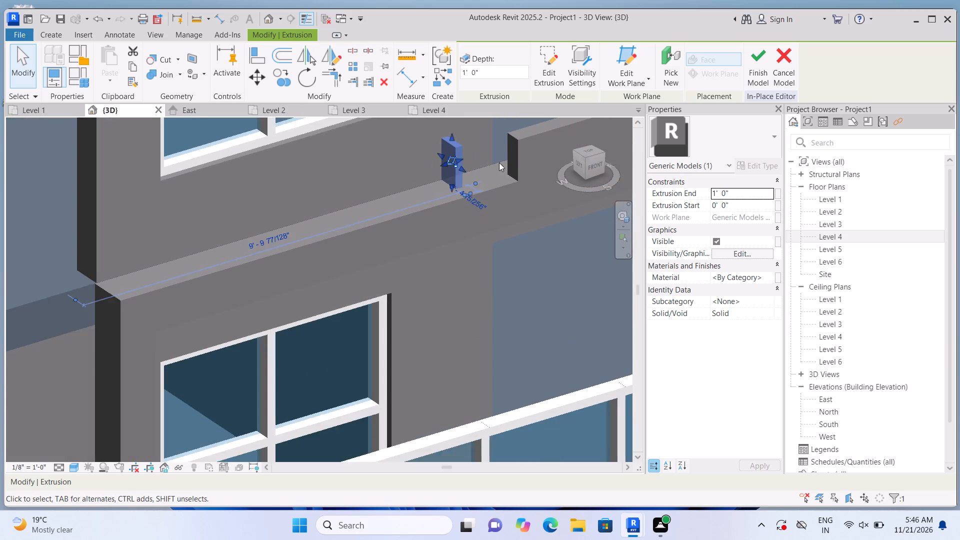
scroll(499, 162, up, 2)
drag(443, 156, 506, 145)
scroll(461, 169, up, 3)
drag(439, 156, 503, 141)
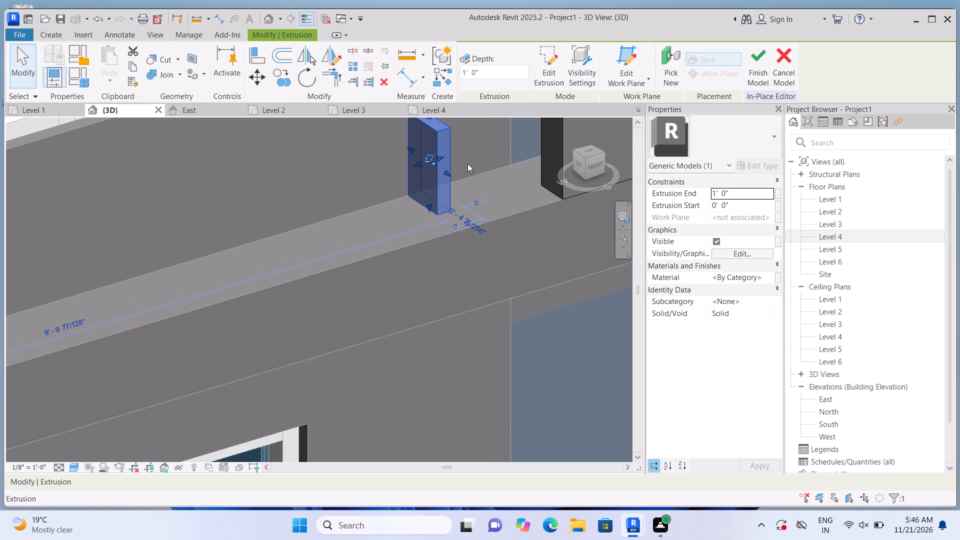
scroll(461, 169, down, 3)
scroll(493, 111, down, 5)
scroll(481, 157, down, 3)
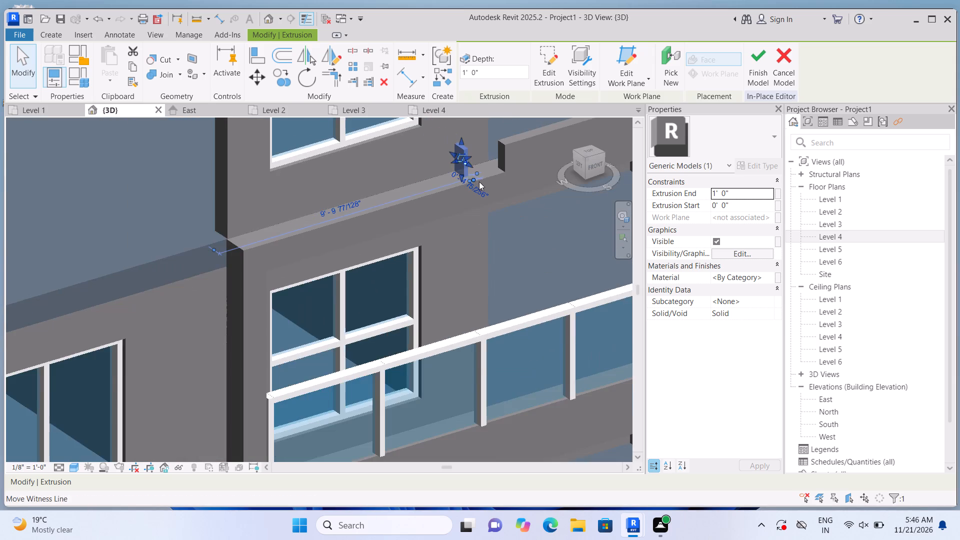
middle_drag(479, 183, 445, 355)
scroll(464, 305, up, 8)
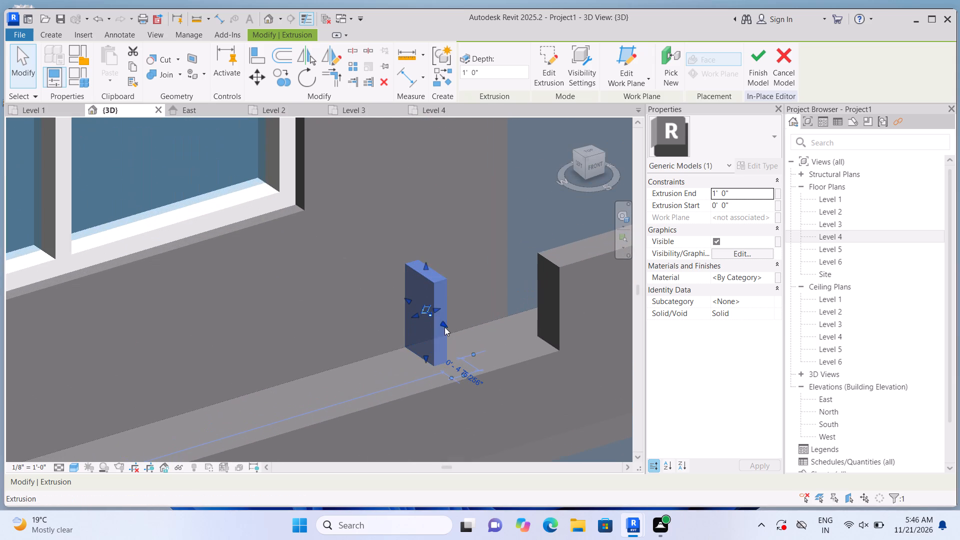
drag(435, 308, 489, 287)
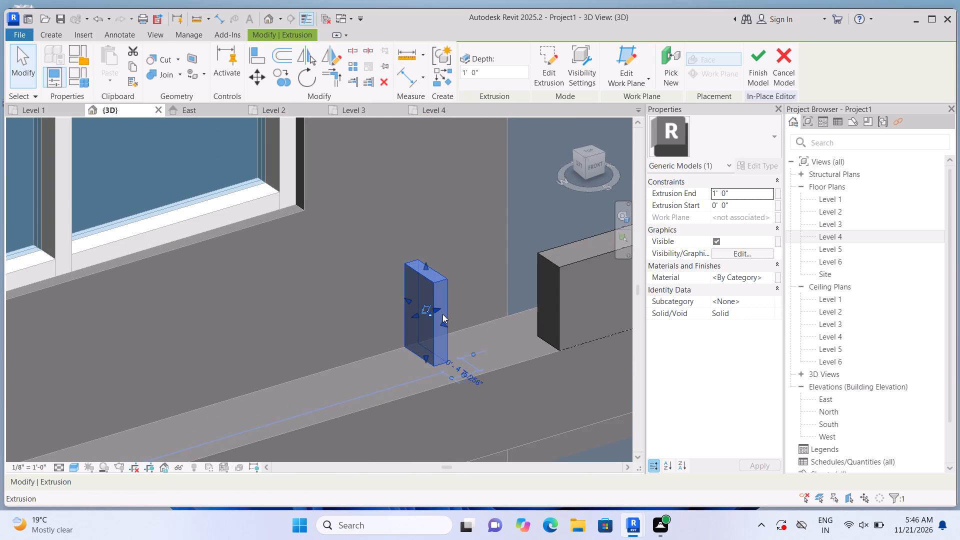
Delete the short 2"-wide extrusion across the ledge.
key(Delete)
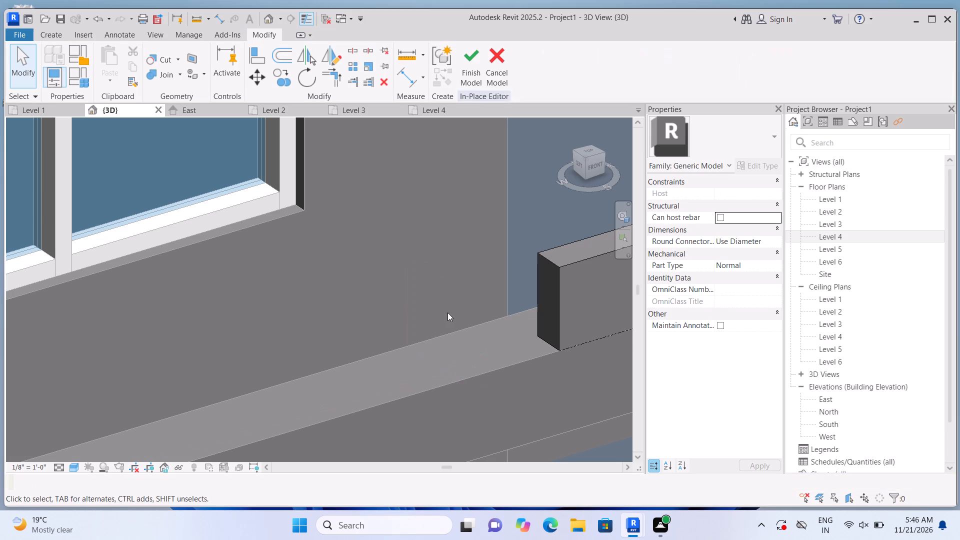
Extrude a 1 1/2" by 5 1/2" rectangle to 1'-0" depth on the ledge's top face, from the Level 4 window wall's end corner toward the long extrusion.
click(55, 33)
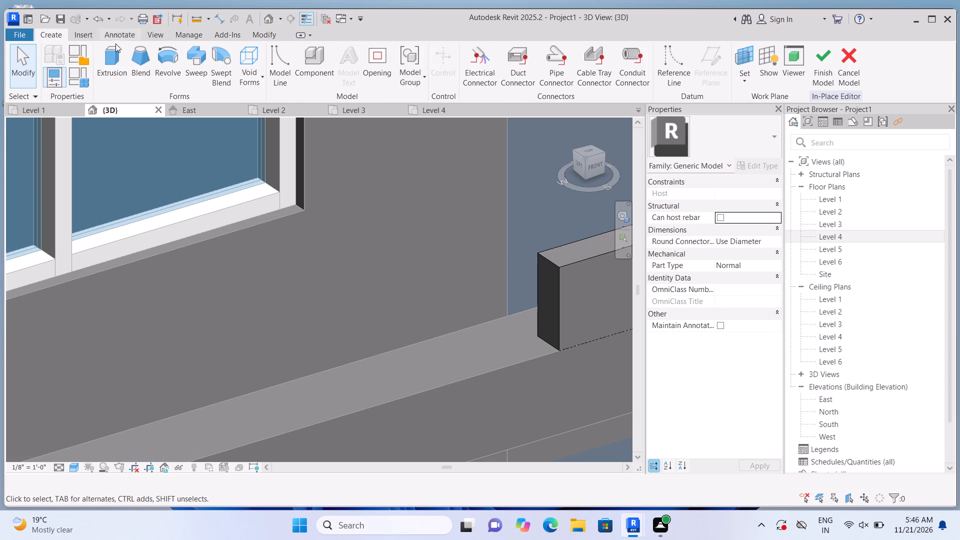
click(117, 44)
click(656, 81)
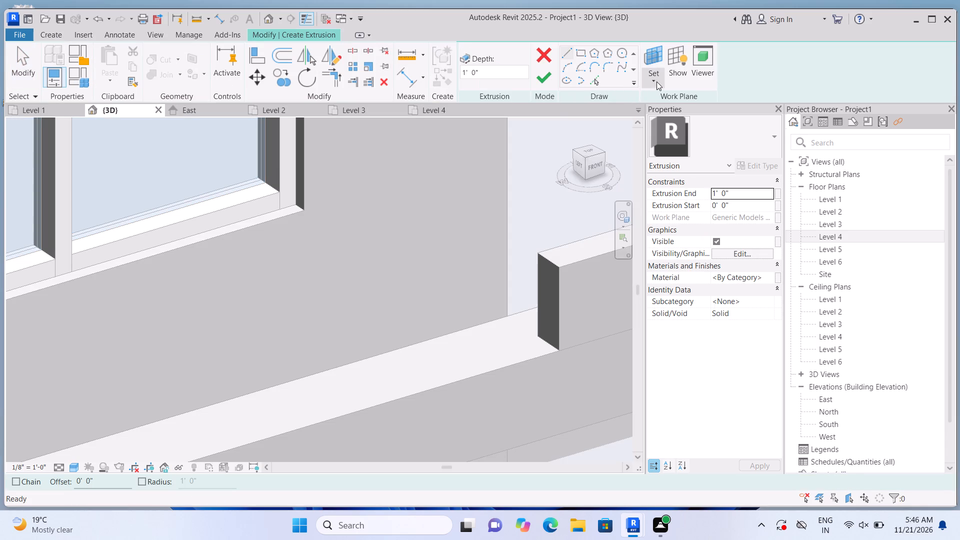
click(677, 136)
click(453, 345)
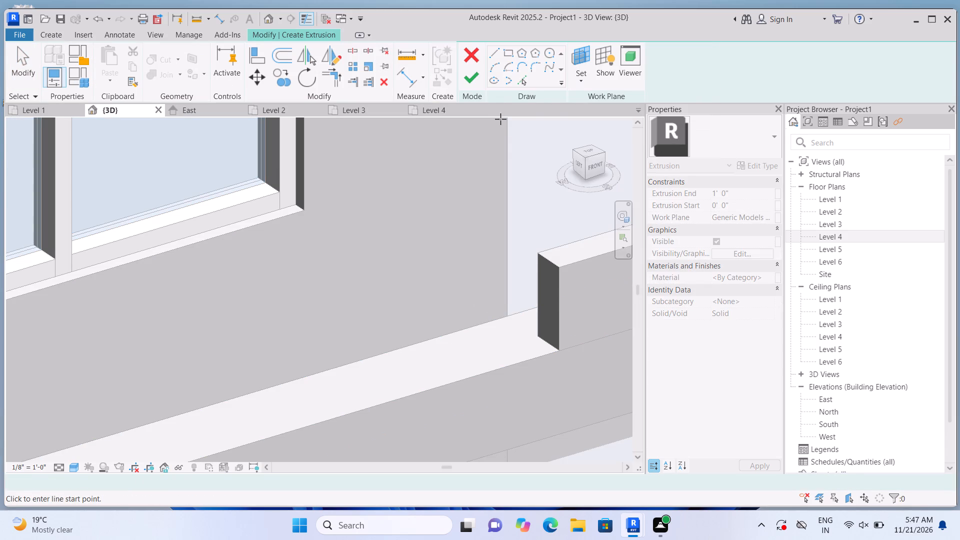
click(579, 53)
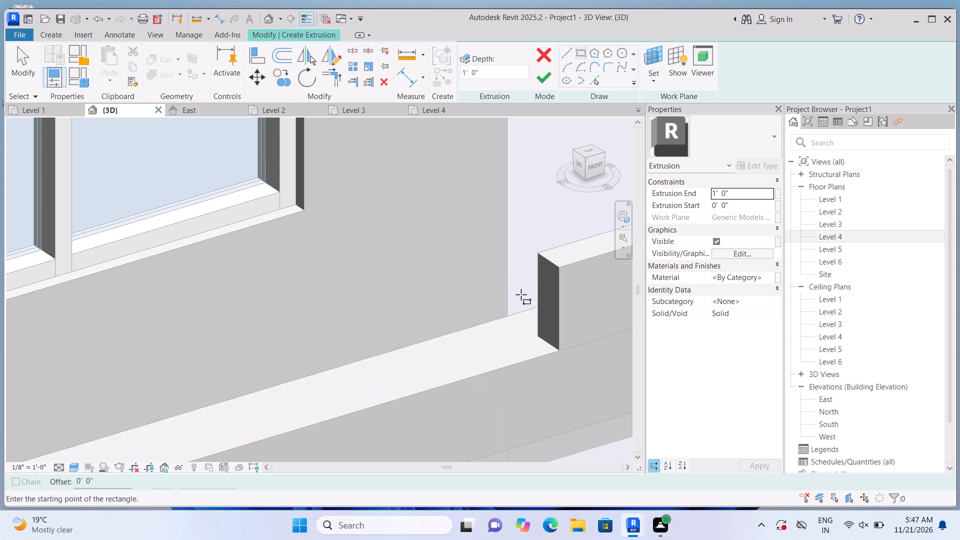
click(508, 313)
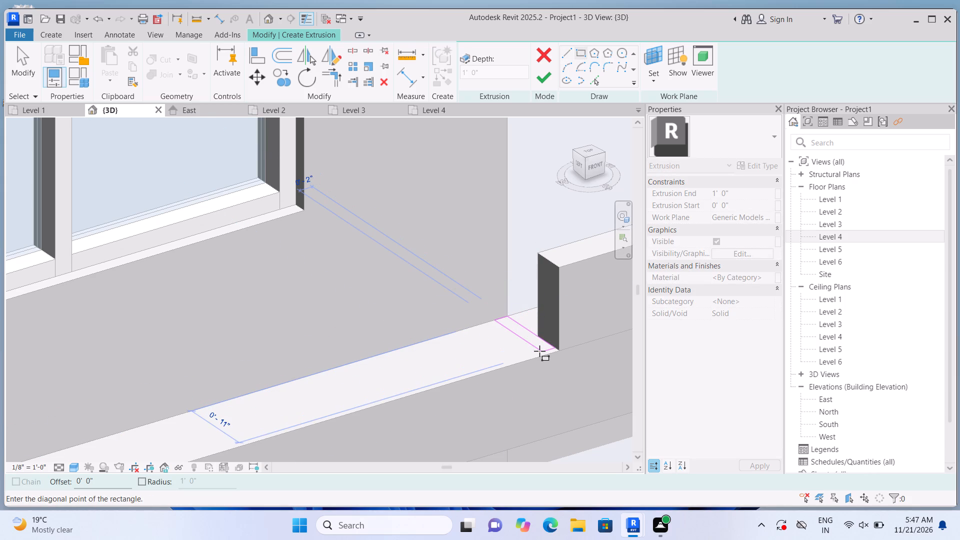
scroll(539, 351, up, 7)
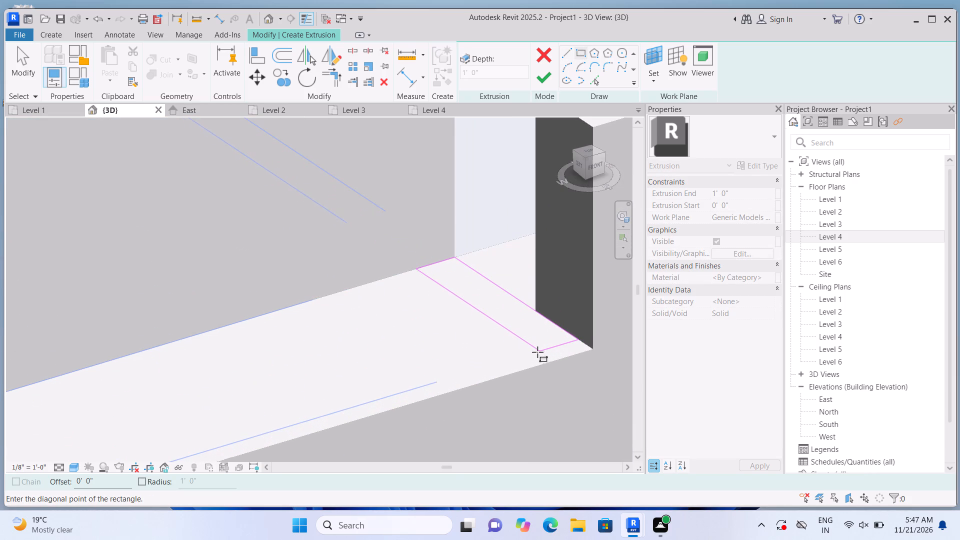
scroll(532, 285, up, 1)
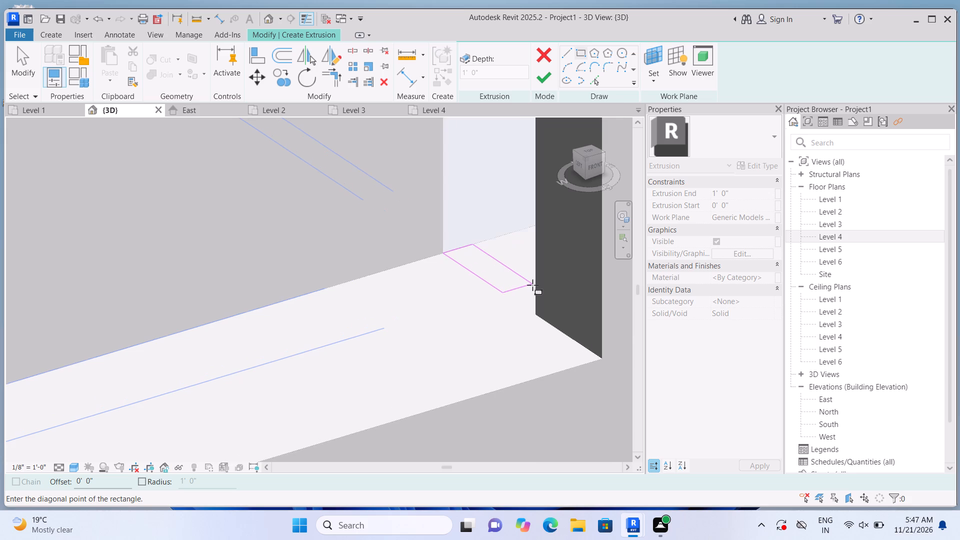
scroll(533, 285, up, 8)
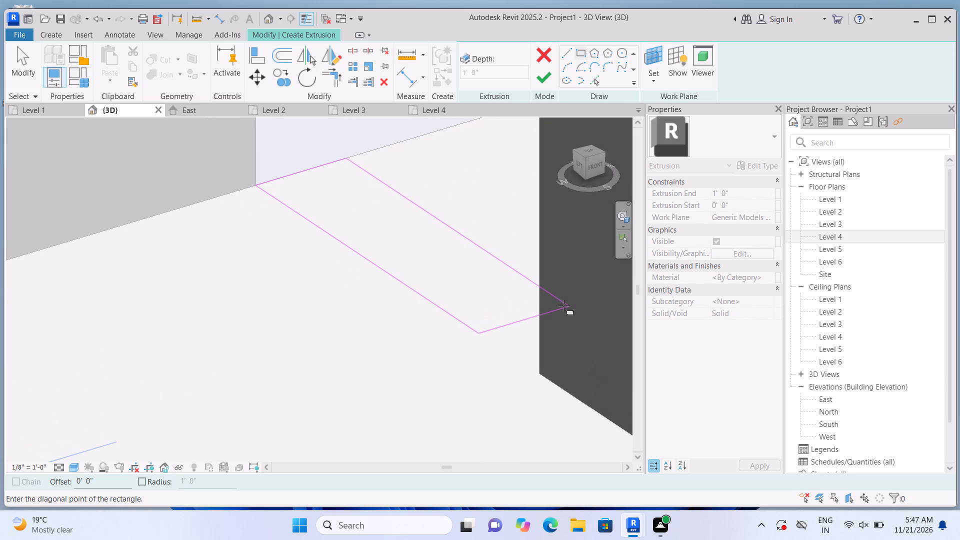
click(564, 305)
click(548, 80)
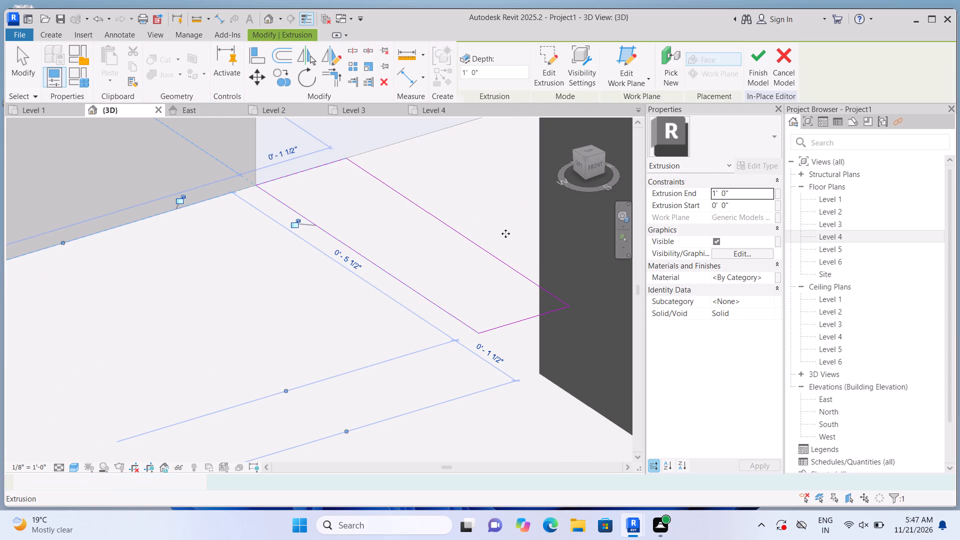
Stretch the new short extrusion across the ledge to close the gap to the long extrusion.
scroll(476, 281, down, 20)
scroll(476, 281, down, 1)
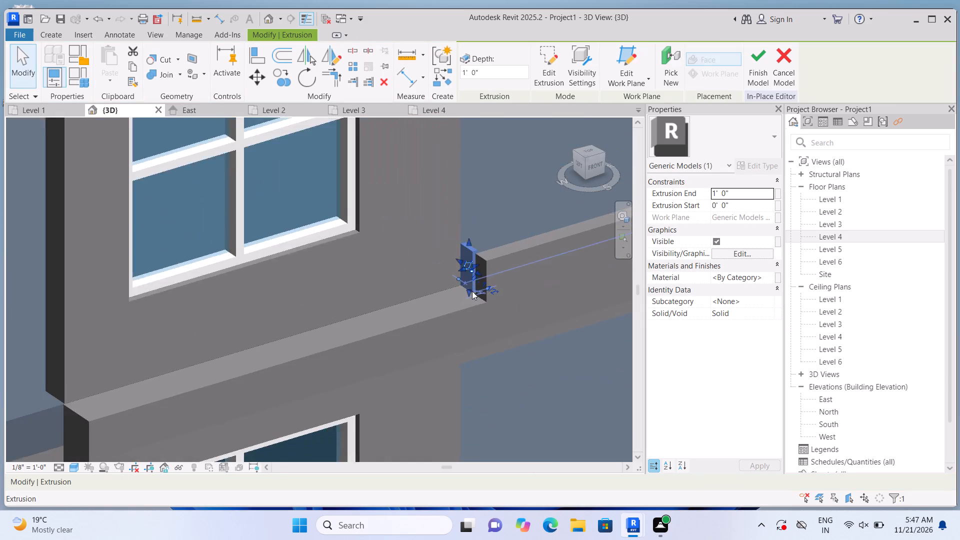
scroll(472, 291, down, 7)
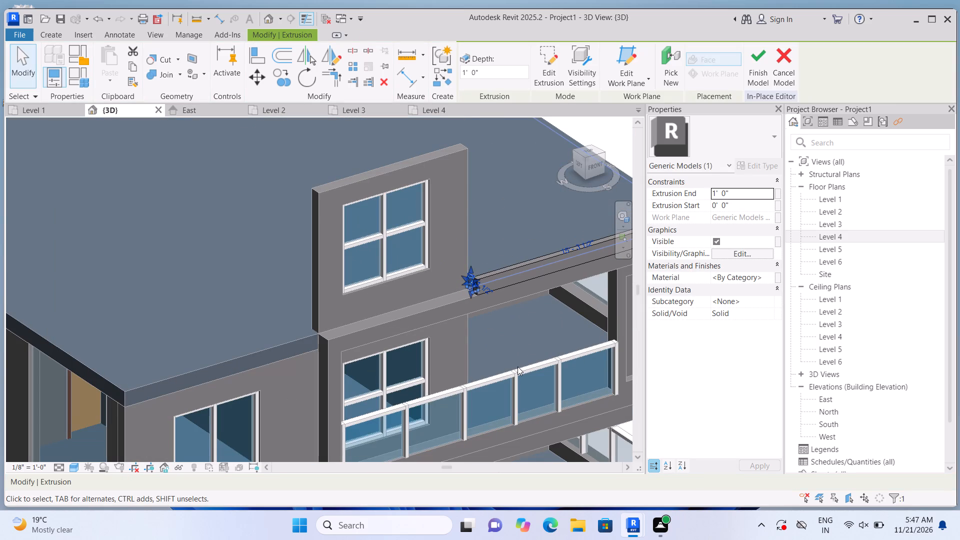
shift+middle_drag(510, 367, 416, 426)
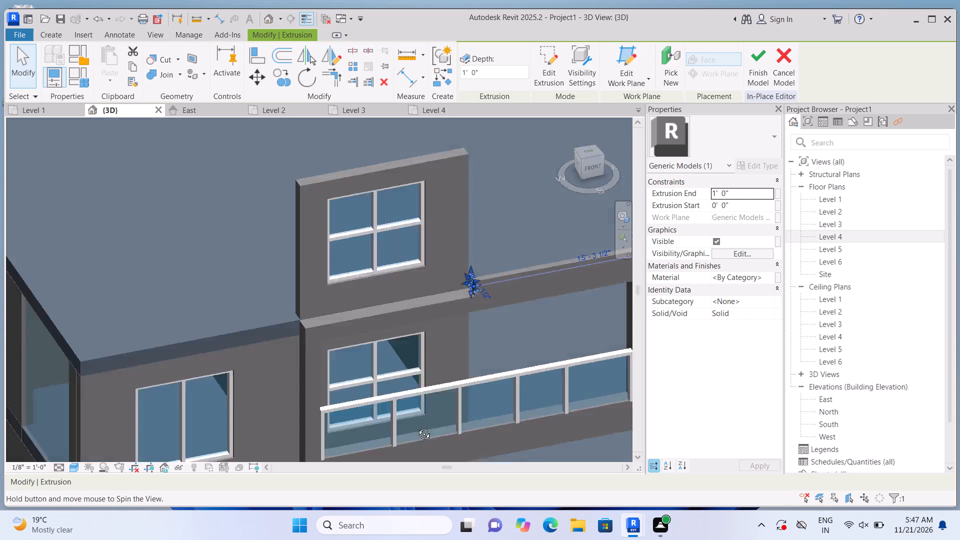
shift+middle_drag(416, 426, 284, 398)
shift+middle_drag(284, 398, 218, 385)
scroll(404, 289, up, 12)
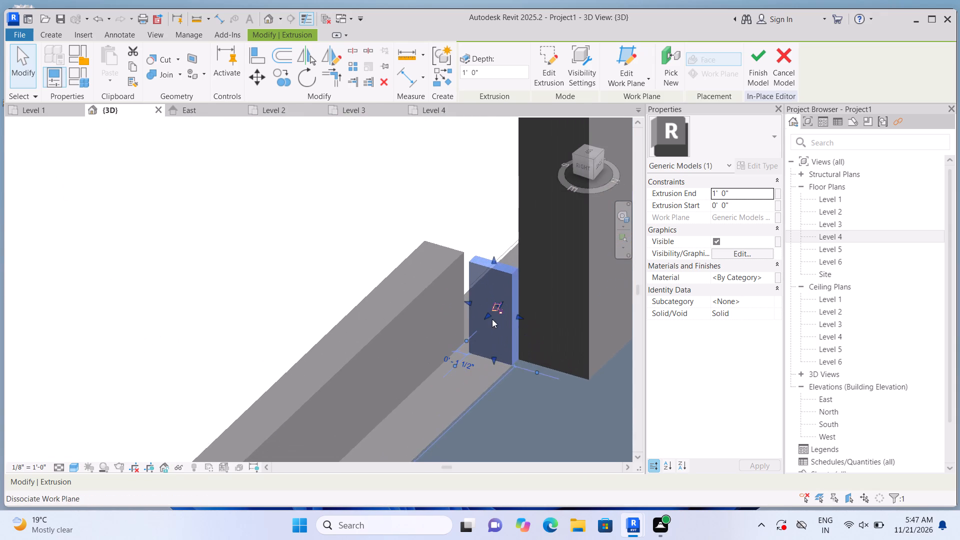
scroll(492, 319, up, 9)
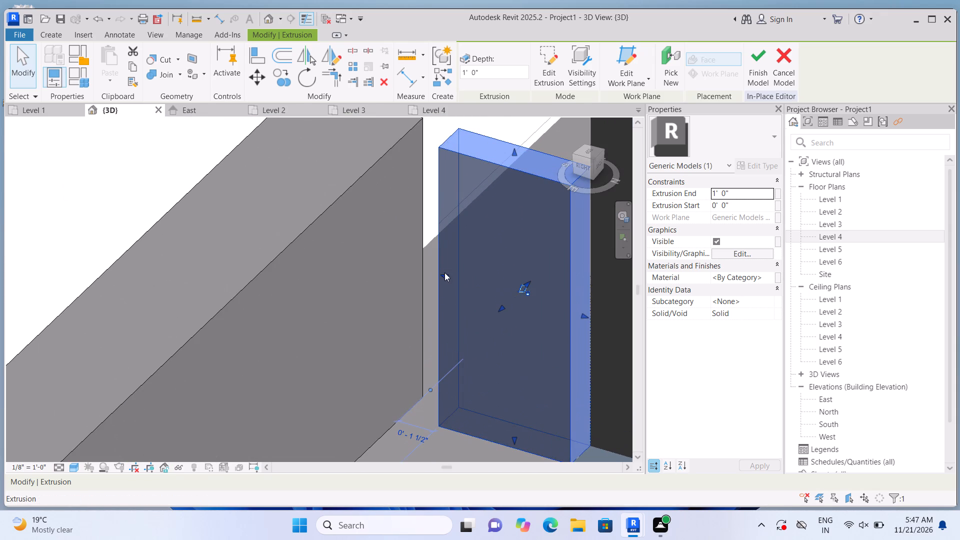
drag(444, 271, 399, 270)
Raise the long parapet extrusion's top face to a depth of about 1'-10 13/16".
scroll(428, 285, down, 6)
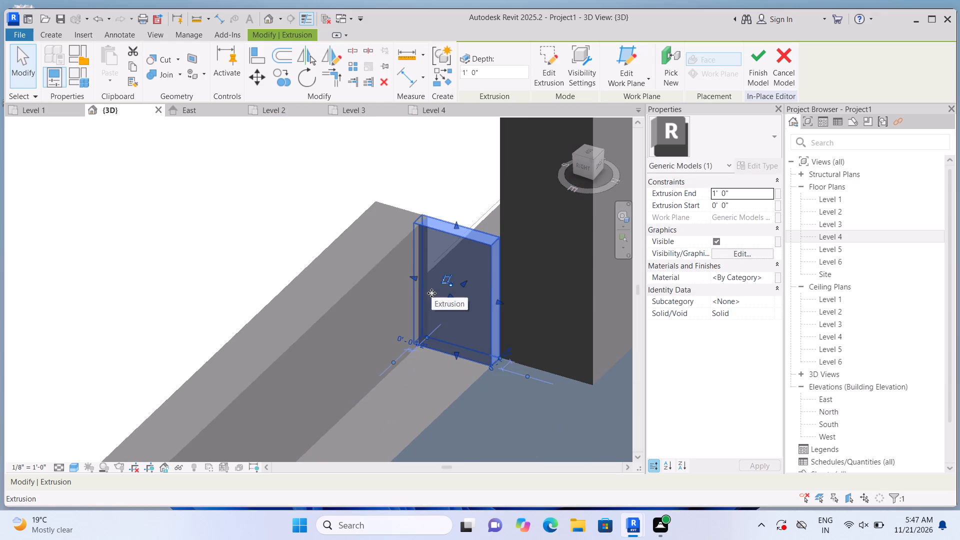
scroll(433, 291, down, 11)
scroll(306, 436, up, 4)
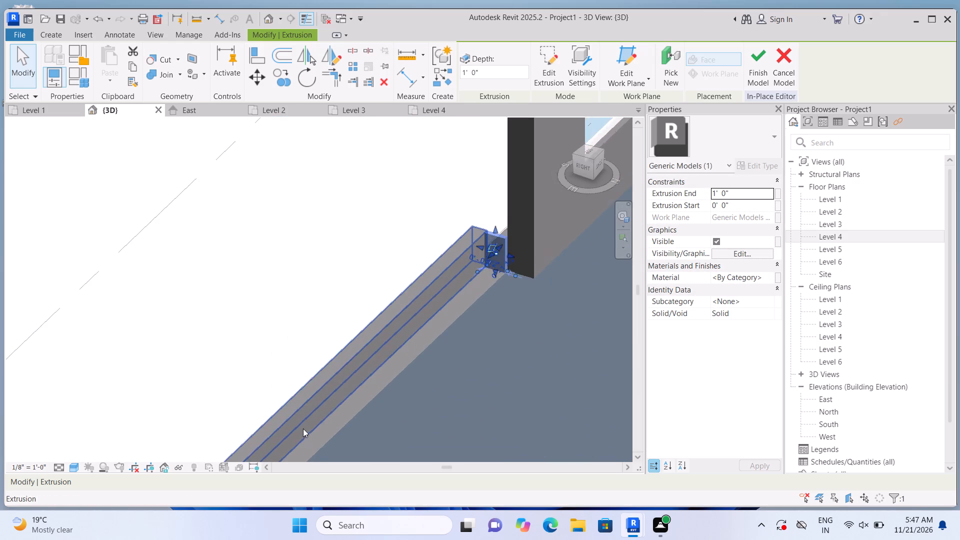
click(299, 418)
scroll(298, 414, up, 4)
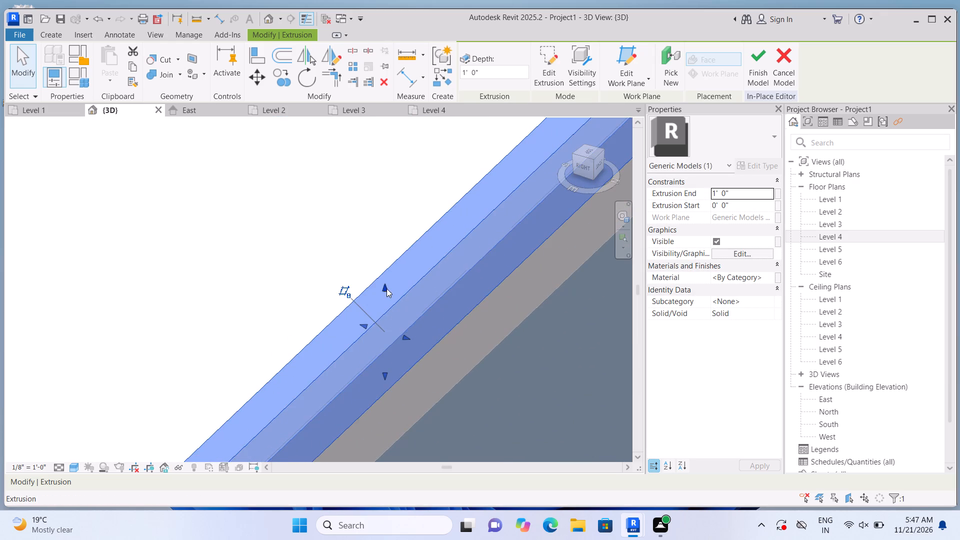
drag(386, 287, 382, 221)
Raise the short cross extrusion's top face to align with the long extrusion's top, at about 1'-10 13/16".
scroll(387, 249, down, 2)
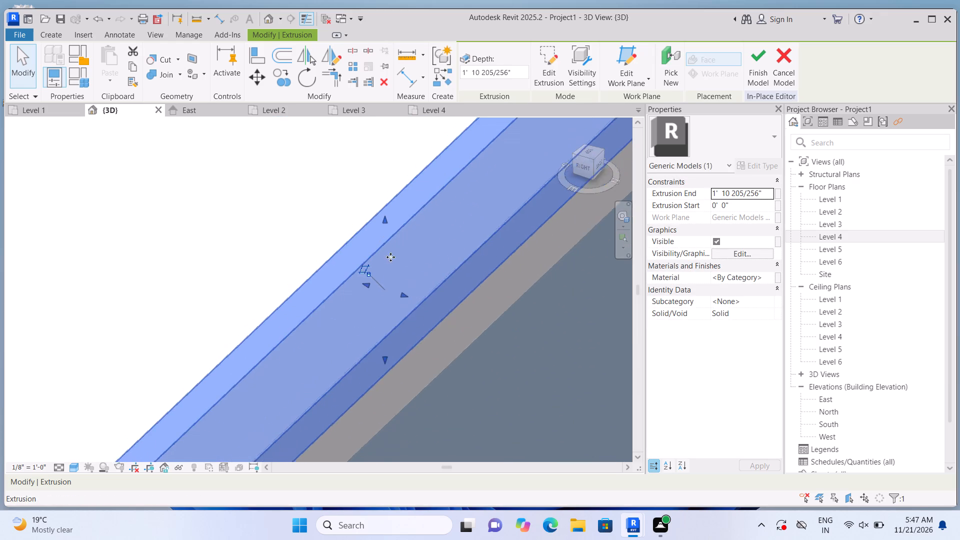
scroll(390, 257, down, 7)
scroll(498, 184, up, 7)
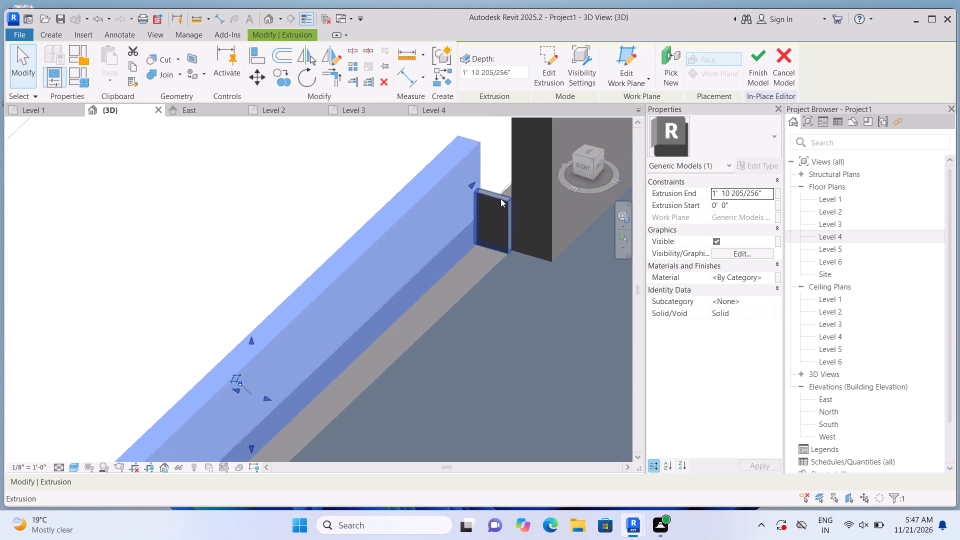
click(500, 199)
scroll(499, 197, up, 4)
drag(487, 187, 480, 155)
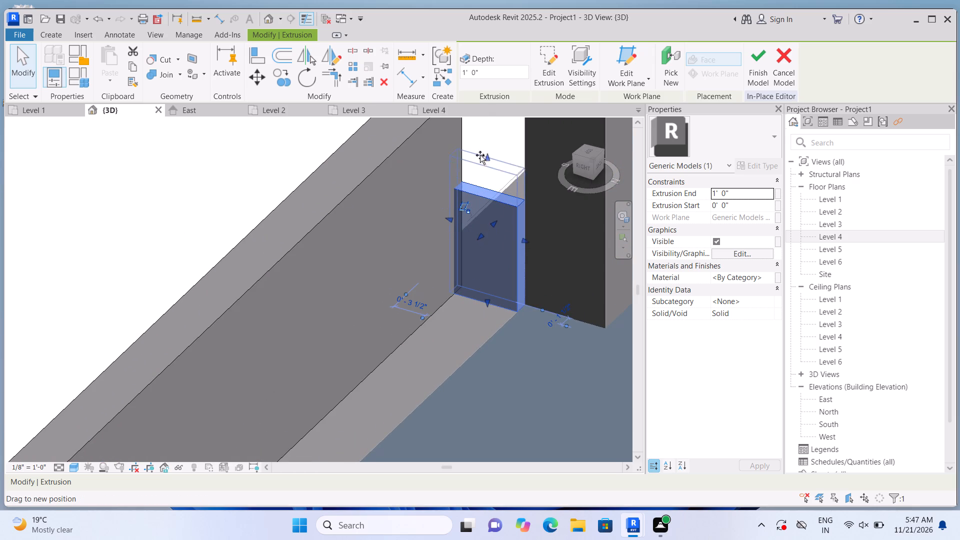
drag(480, 155, 476, 129)
scroll(477, 154, down, 5)
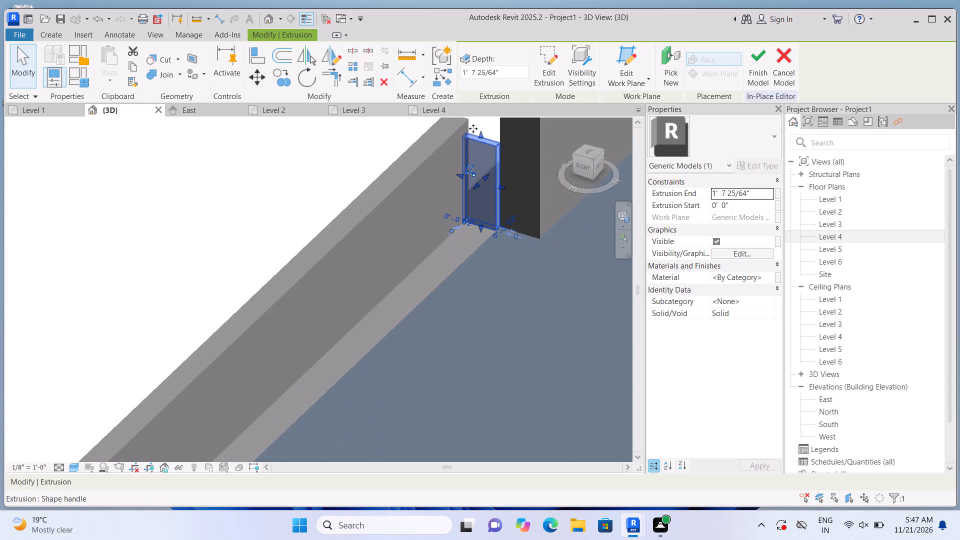
scroll(473, 128, down, 2)
scroll(462, 116, up, 6)
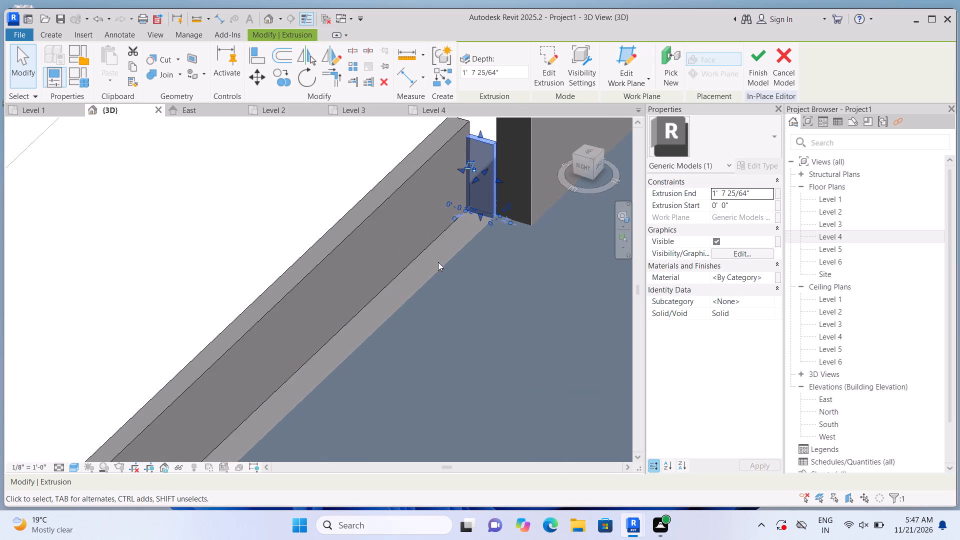
middle_click(458, 395)
scroll(465, 399, up, 1)
scroll(474, 411, down, 4)
scroll(453, 169, up, 3)
scroll(518, 273, up, 2)
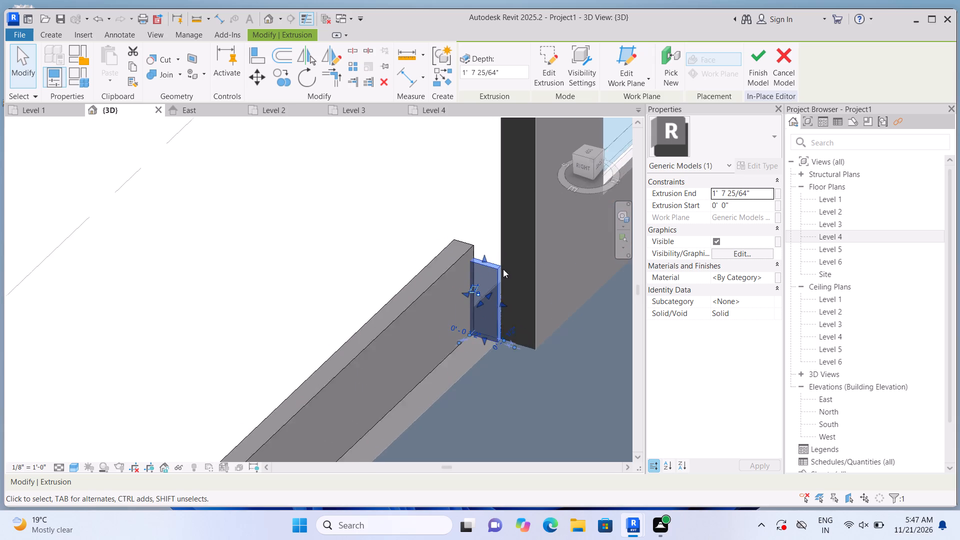
scroll(503, 269, up, 7)
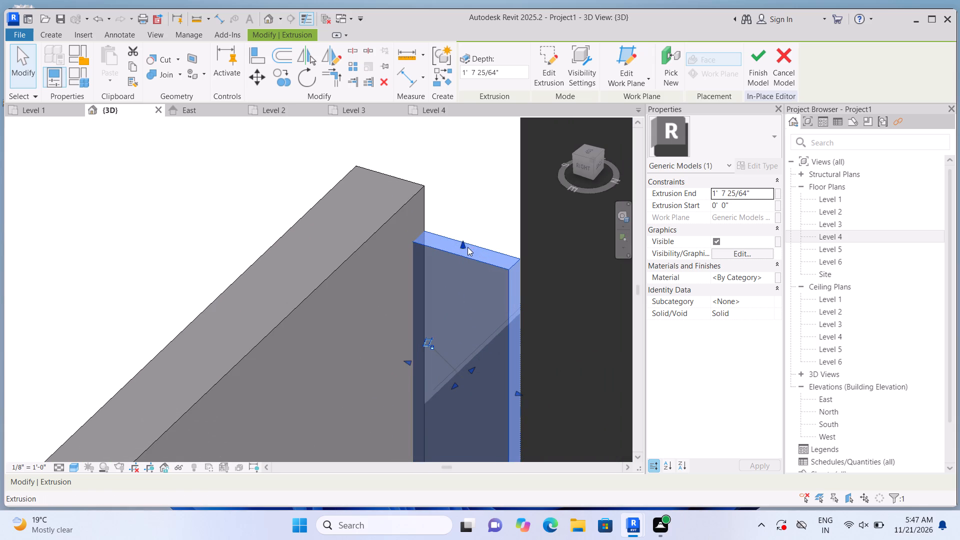
drag(461, 243, 447, 207)
click(447, 207)
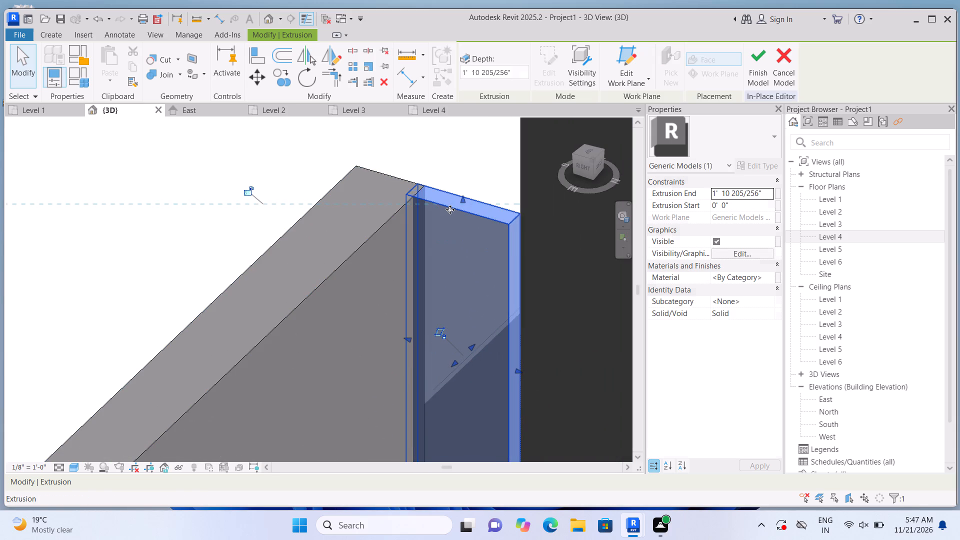
Thicken the short cross extrusion by stretching its face along the ledge toward the front corner column, and finish the in-place parapet model.
scroll(457, 232, down, 5)
scroll(461, 315, up, 2)
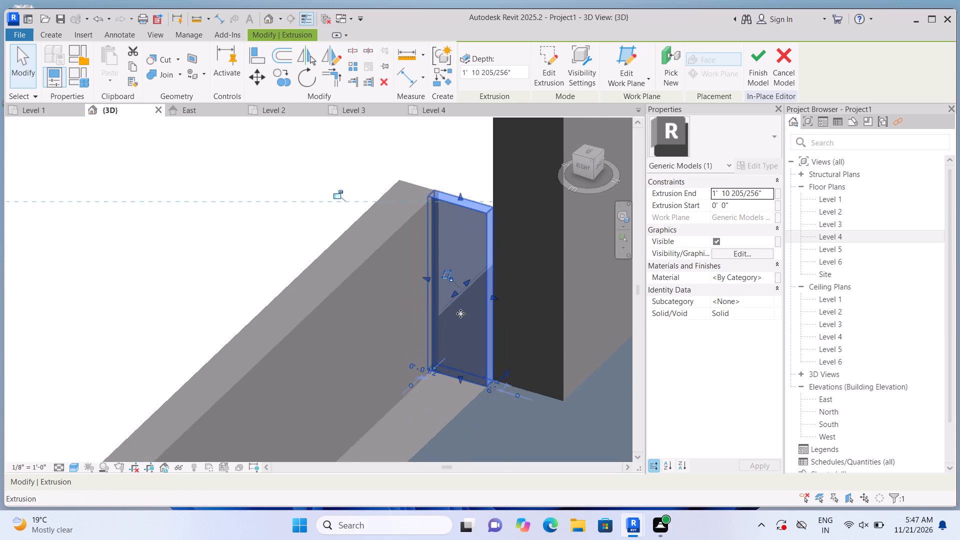
scroll(460, 313, up, 2)
drag(452, 278, 445, 292)
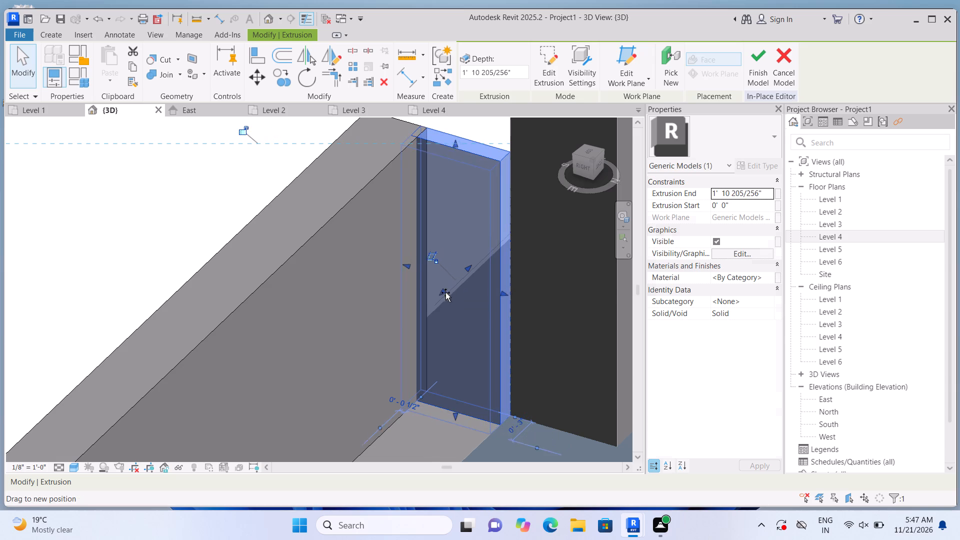
drag(445, 292, 440, 300)
scroll(455, 289, down, 6)
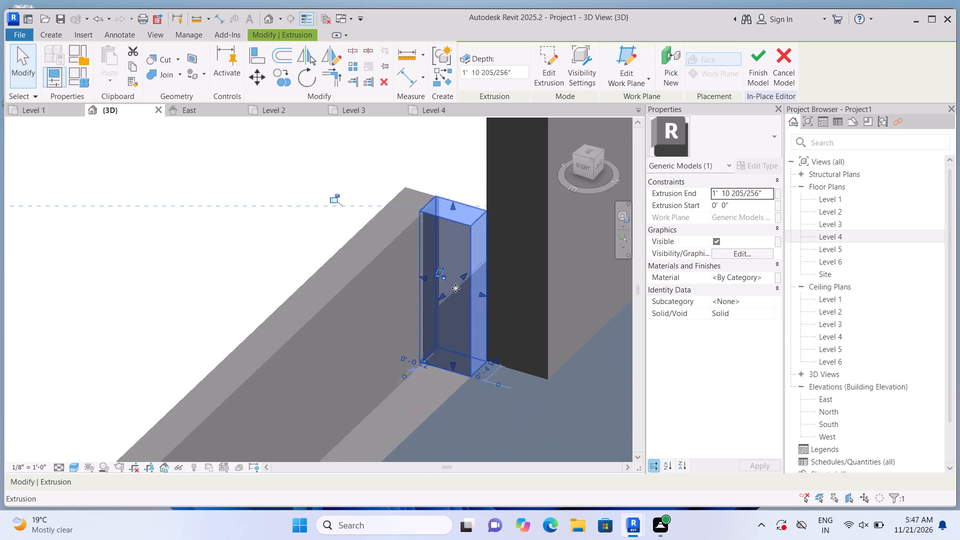
scroll(455, 288, down, 12)
scroll(404, 410, up, 7)
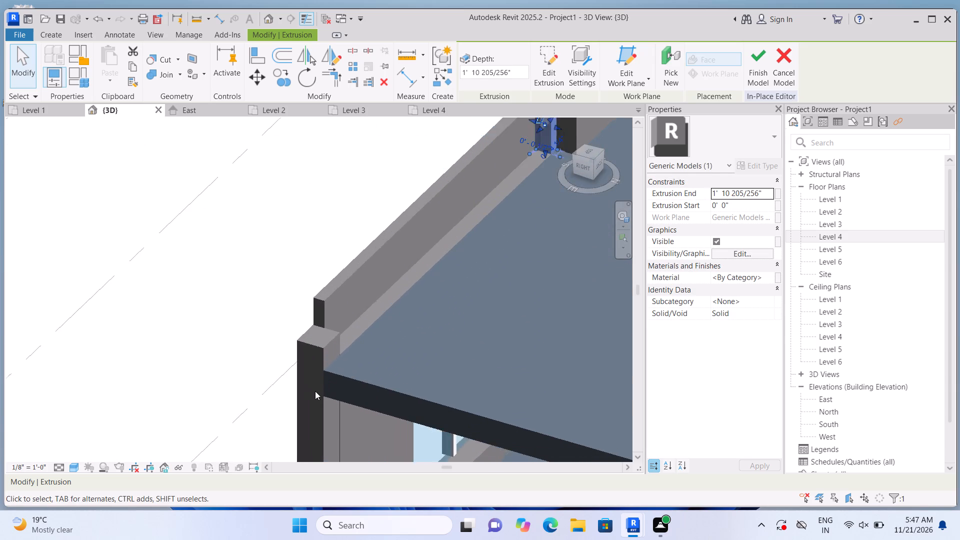
scroll(315, 391, up, 6)
click(326, 317)
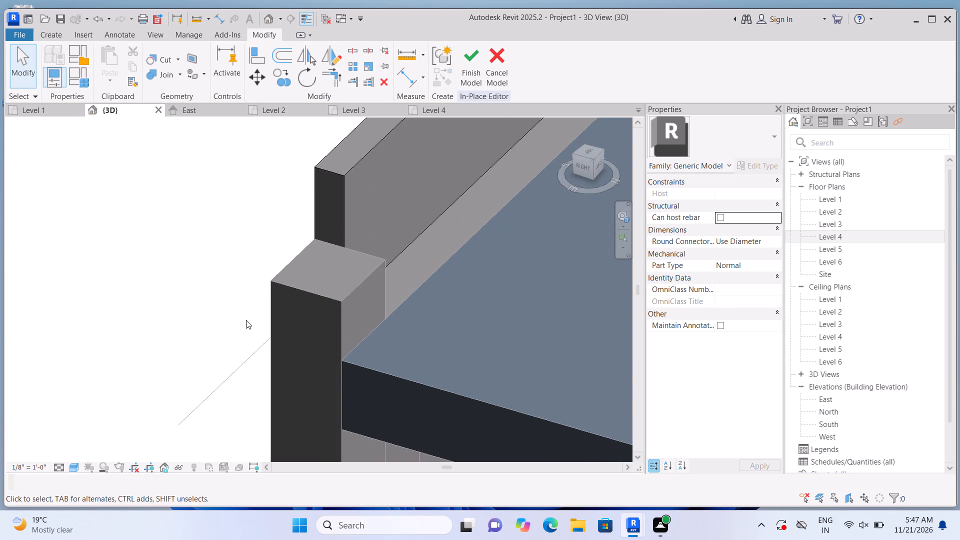
click(472, 81)
Edit the in-place frame model and raise the front corner column's top face level with the parapet's top, finishing the model.
scroll(354, 274, up, 2)
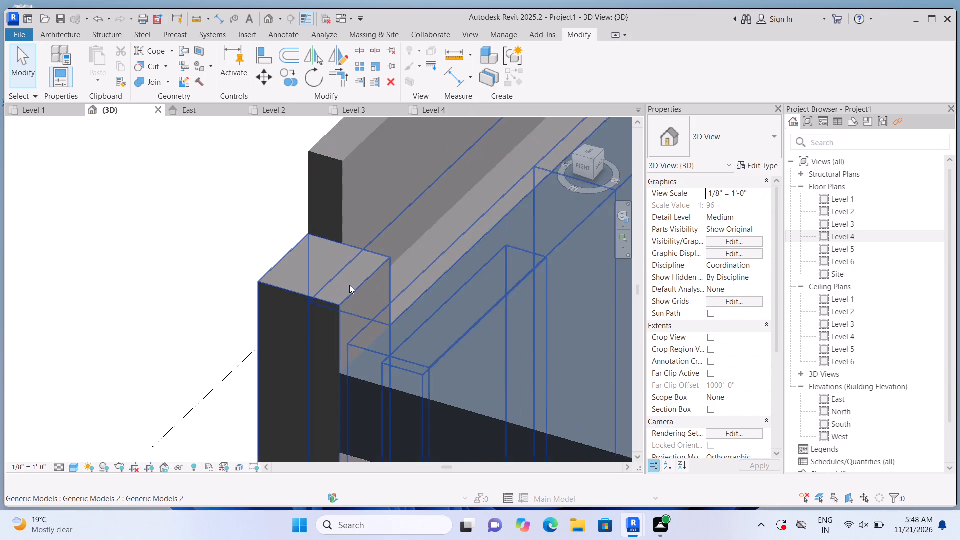
click(324, 294)
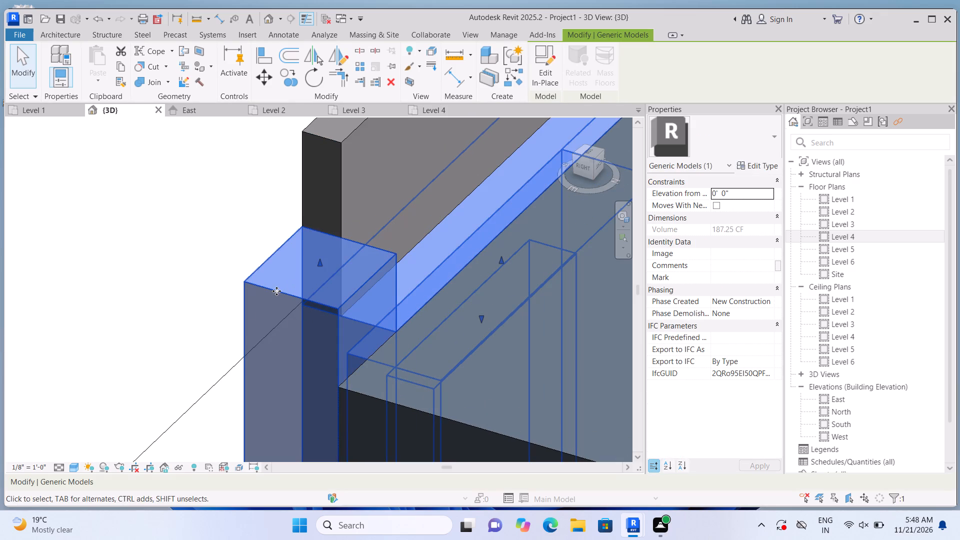
click(216, 291)
click(314, 270)
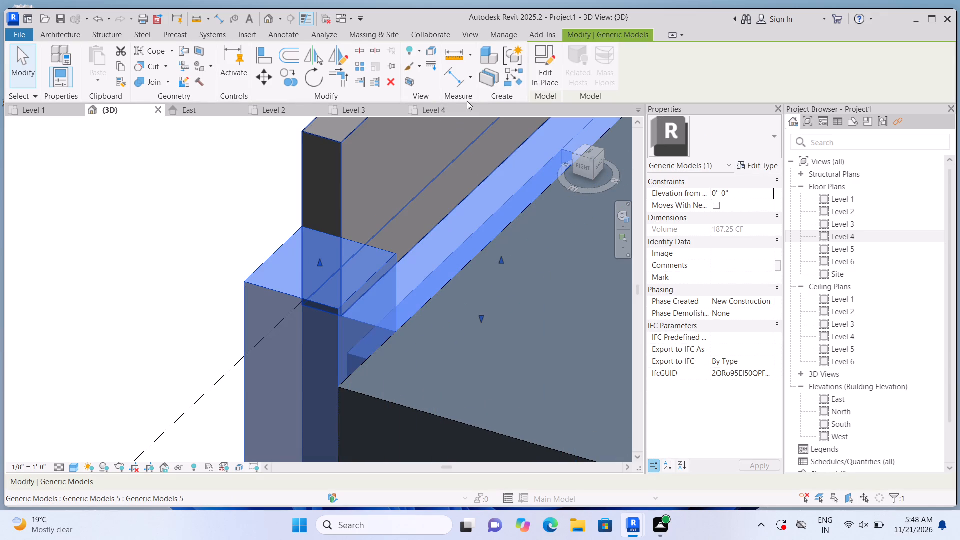
click(537, 75)
click(325, 274)
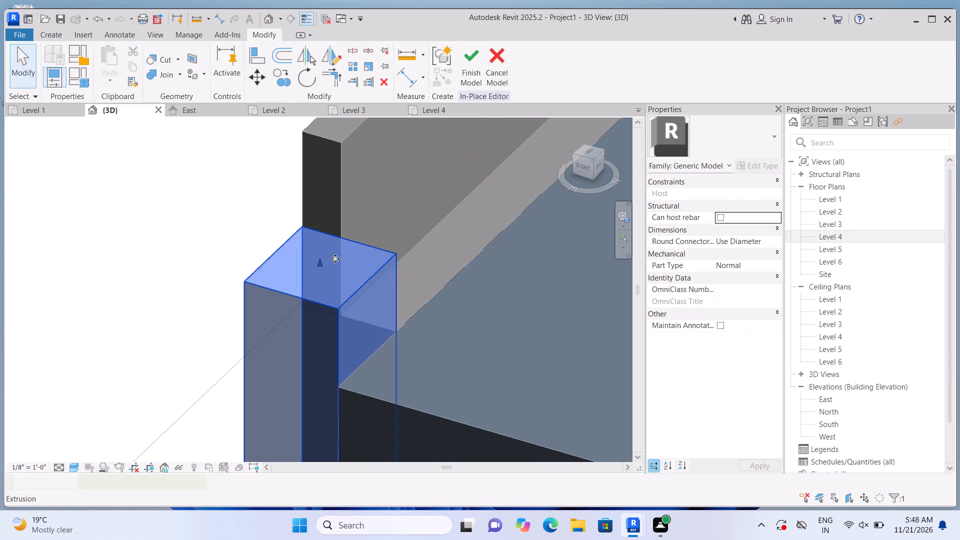
drag(319, 260, 342, 186)
drag(342, 186, 345, 179)
click(347, 176)
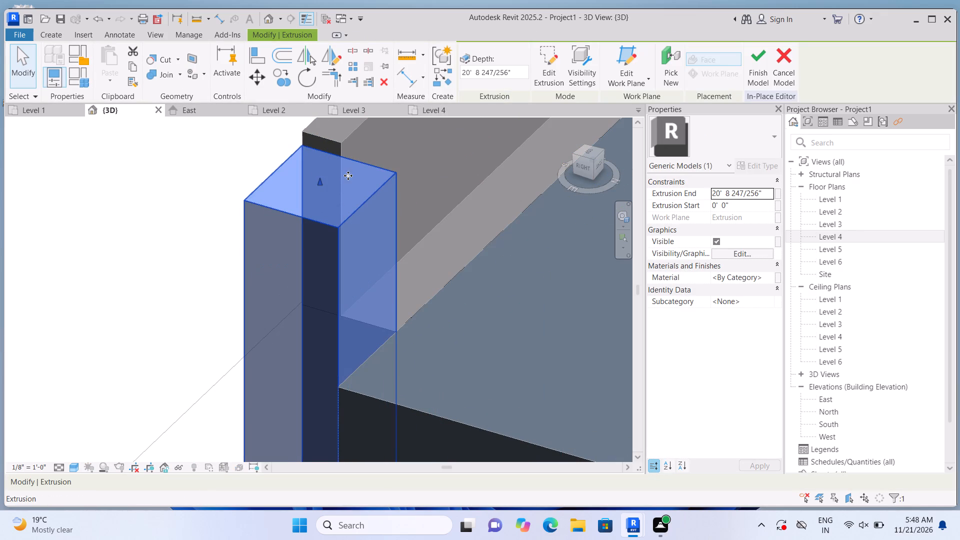
click(320, 181)
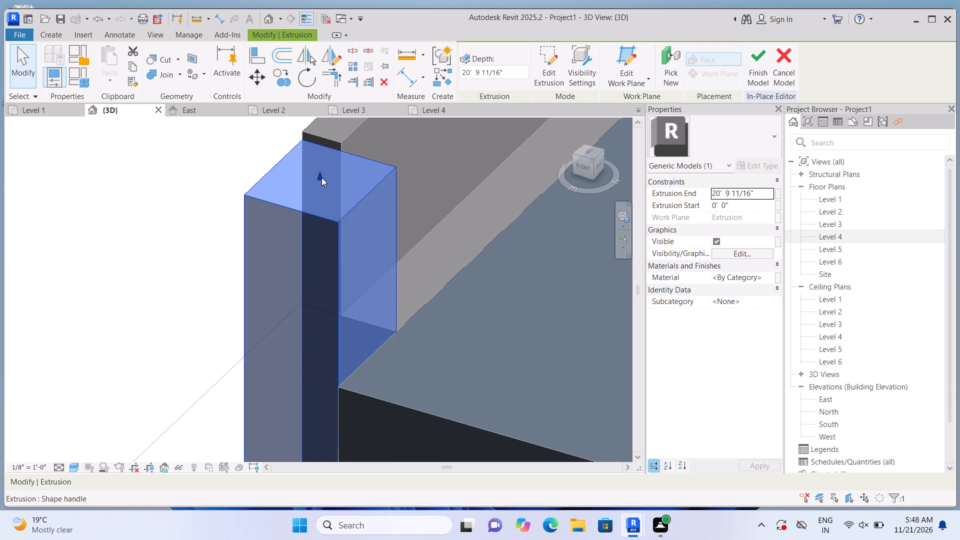
click(319, 176)
click(113, 362)
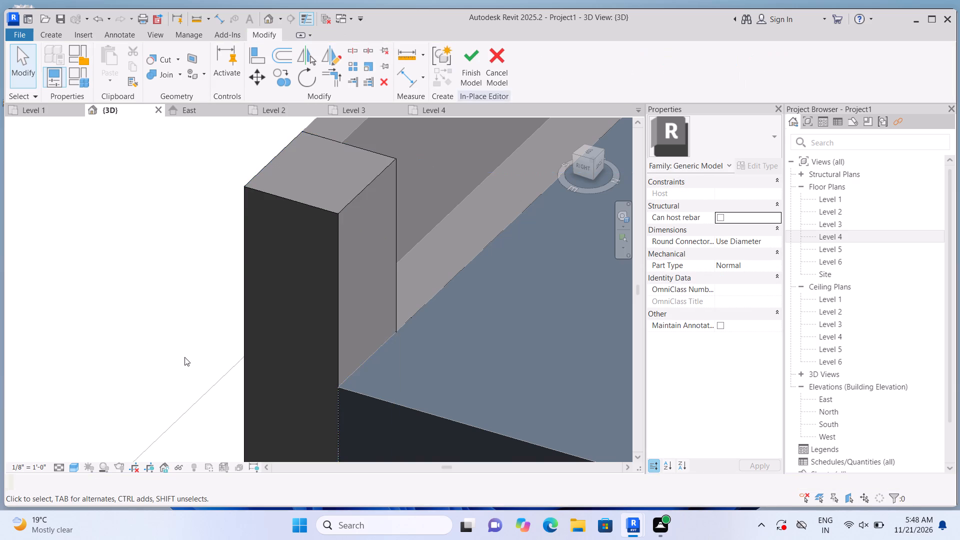
scroll(186, 361, down, 10)
scroll(282, 177, up, 1)
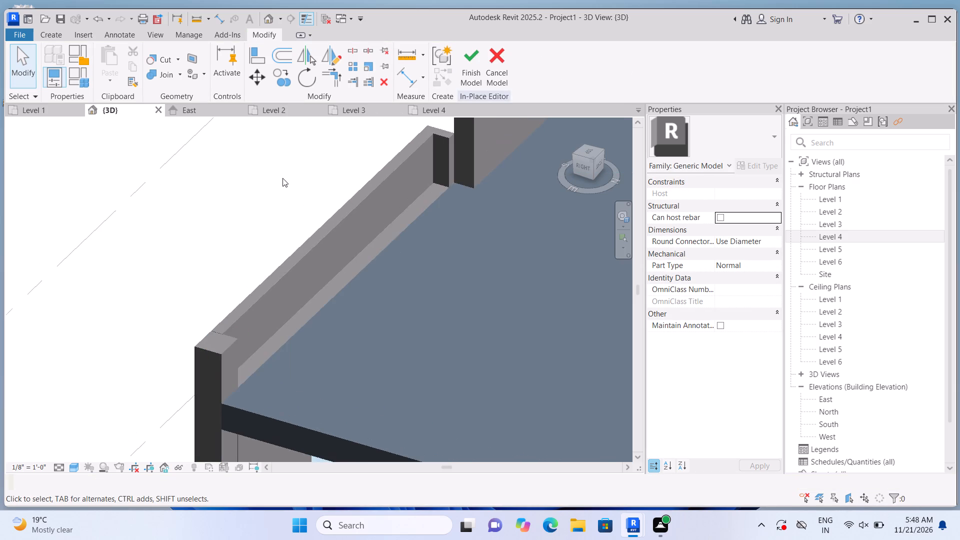
scroll(292, 188, up, 1)
middle_drag(292, 191, 227, 321)
scroll(227, 320, up, 1)
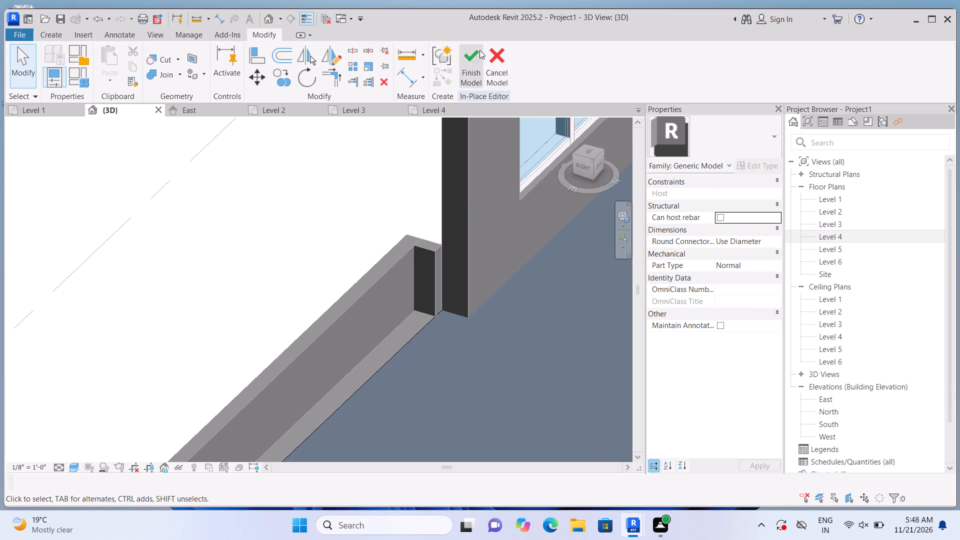
click(461, 64)
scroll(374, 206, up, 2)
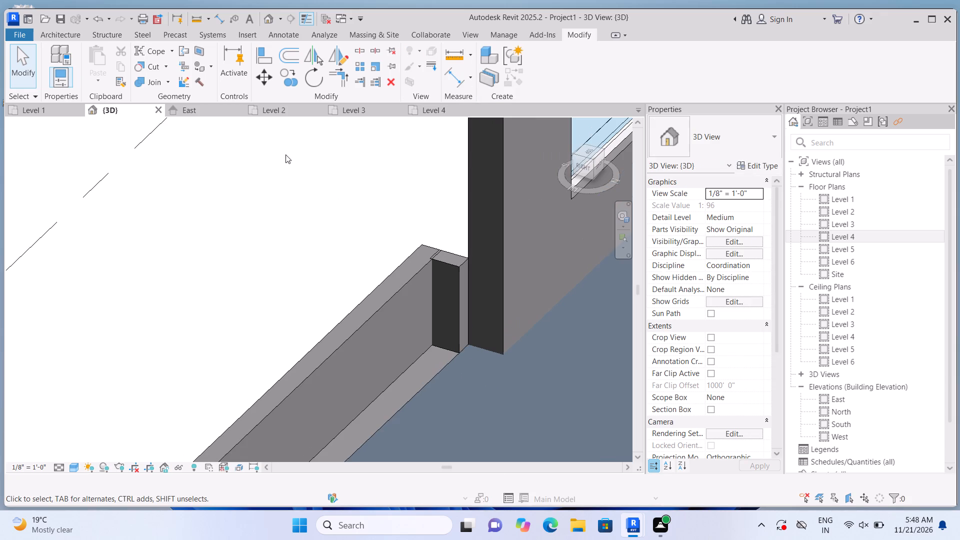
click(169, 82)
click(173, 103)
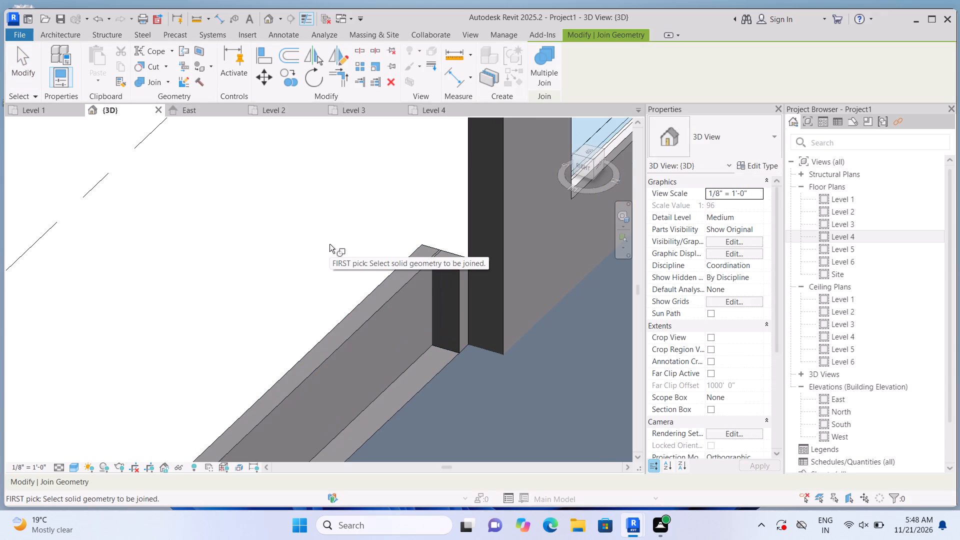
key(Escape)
Edit the in-place parapet model and join the long parapet extrusion with the short cross extrusion beside the Level 4 wall.
click(369, 295)
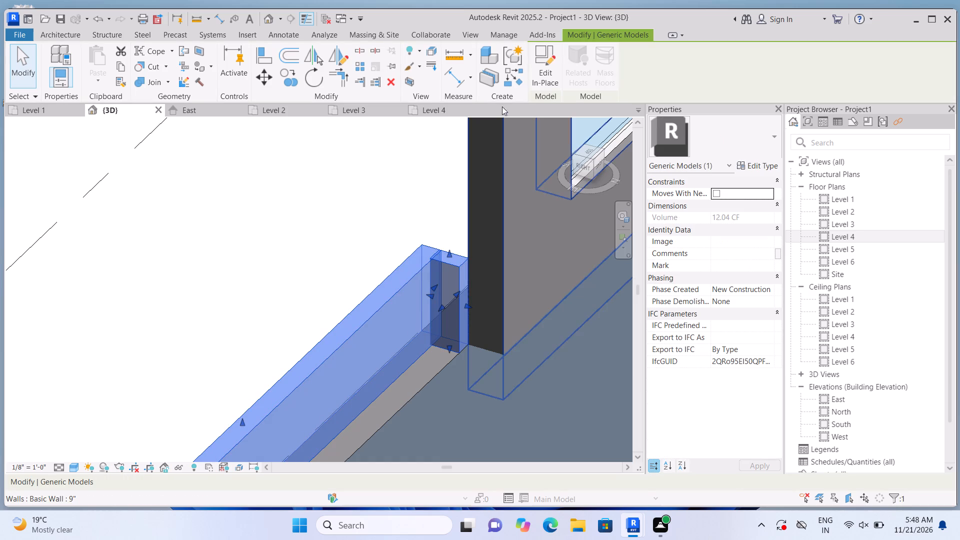
click(540, 67)
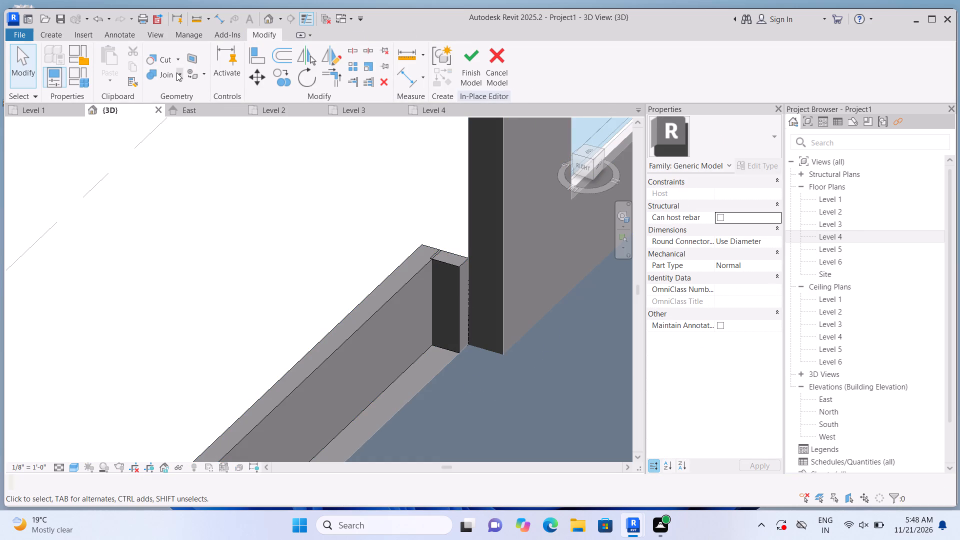
click(176, 72)
click(179, 87)
click(380, 304)
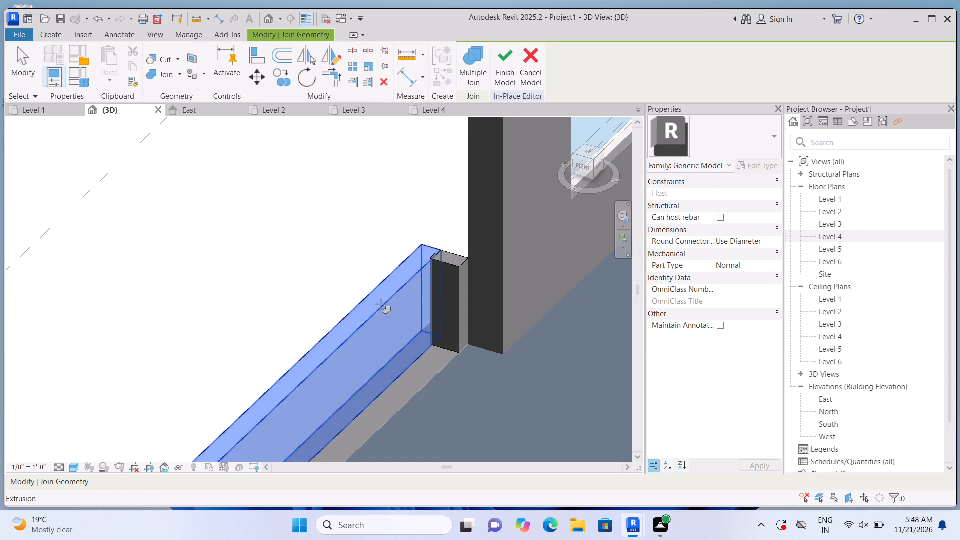
click(455, 274)
Try to join the long parapet extrusion to the front corner column, and finish the in-place parapet model.
scroll(473, 222, down, 9)
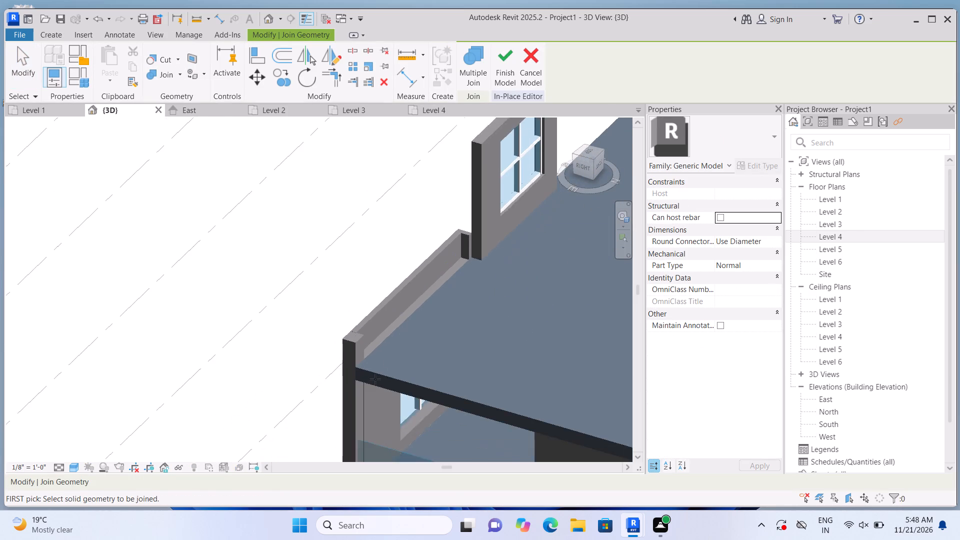
scroll(358, 393, up, 6)
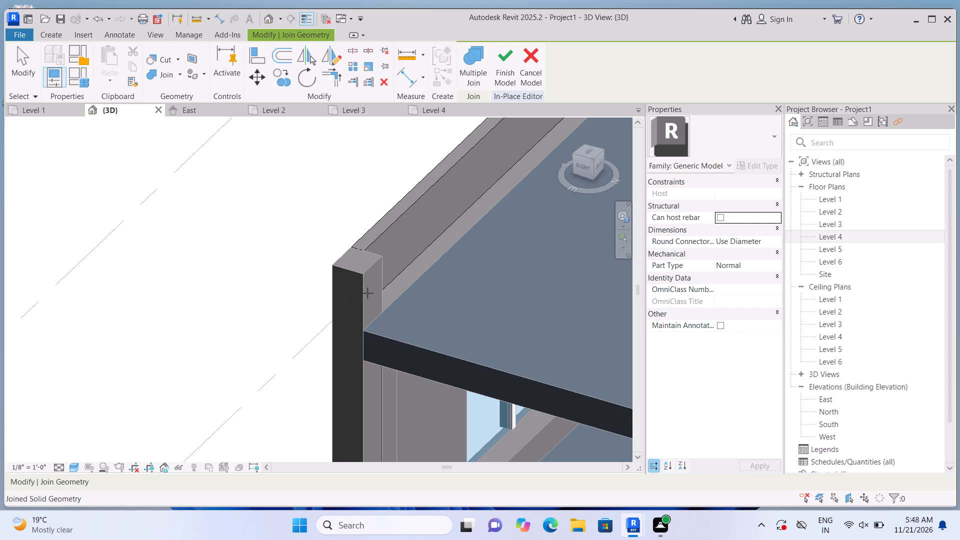
click(387, 218)
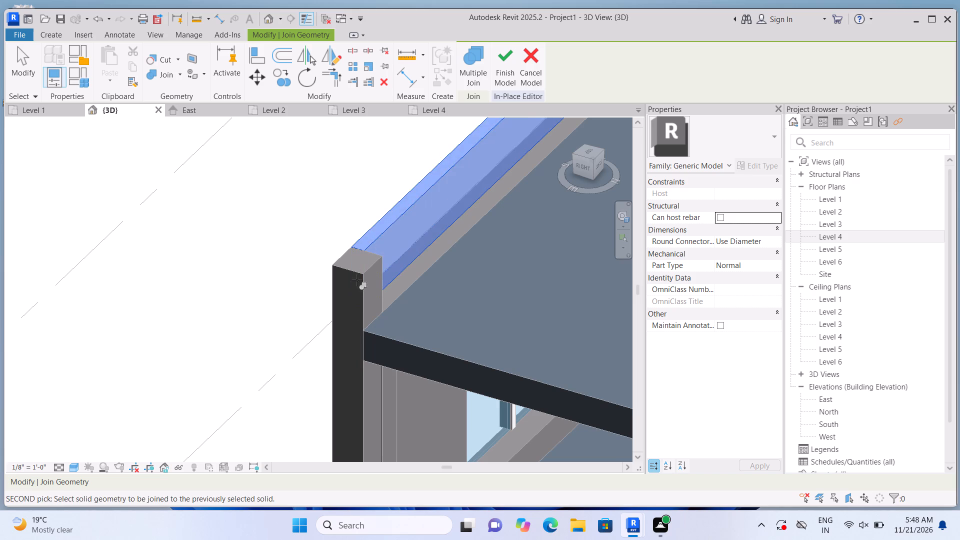
click(349, 300)
key(Escape)
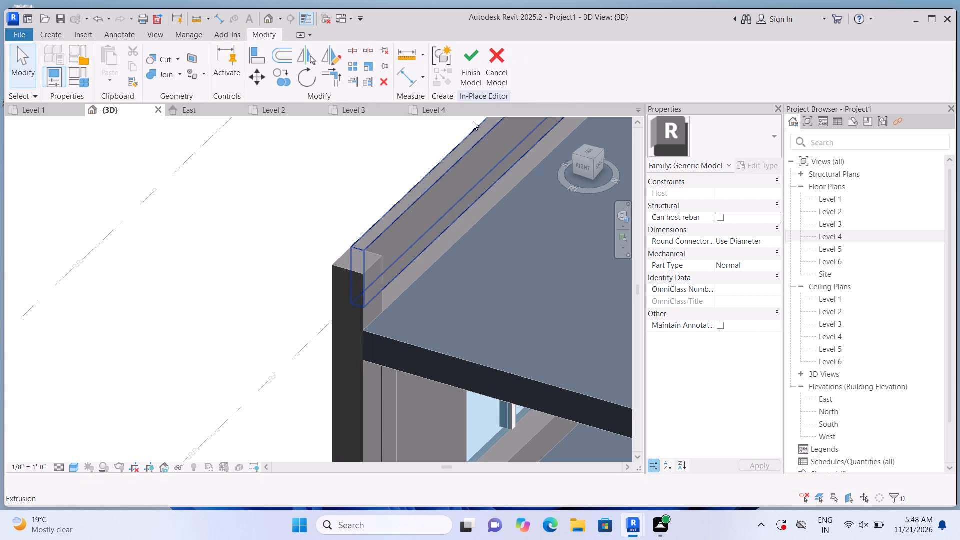
click(463, 83)
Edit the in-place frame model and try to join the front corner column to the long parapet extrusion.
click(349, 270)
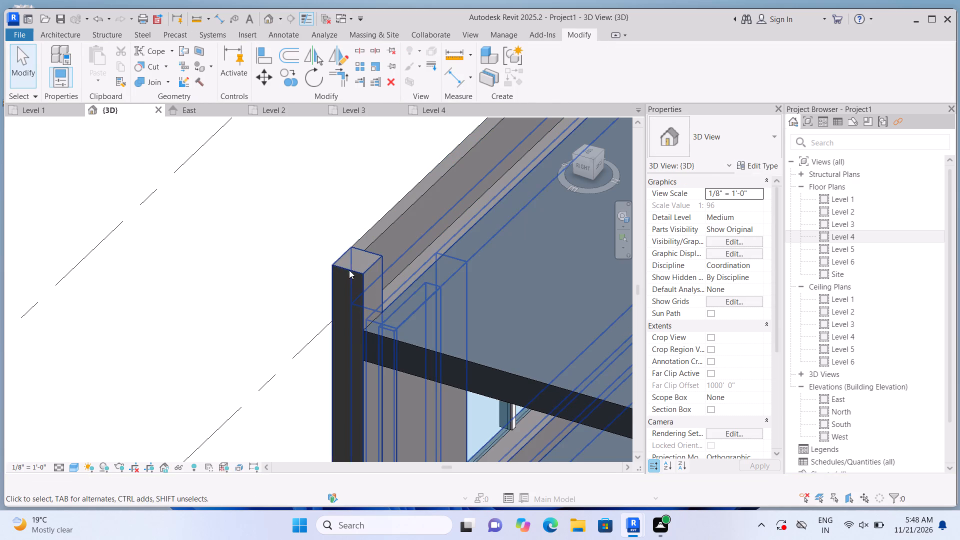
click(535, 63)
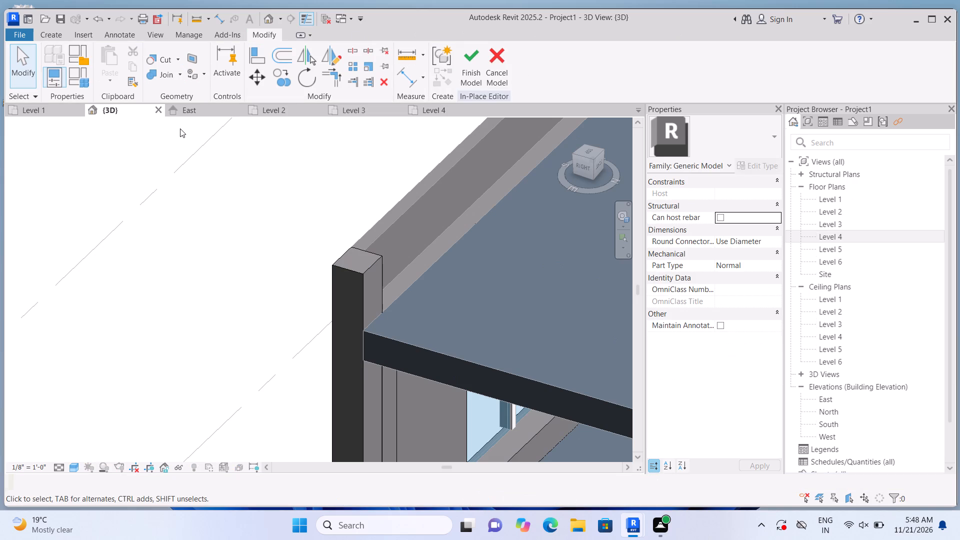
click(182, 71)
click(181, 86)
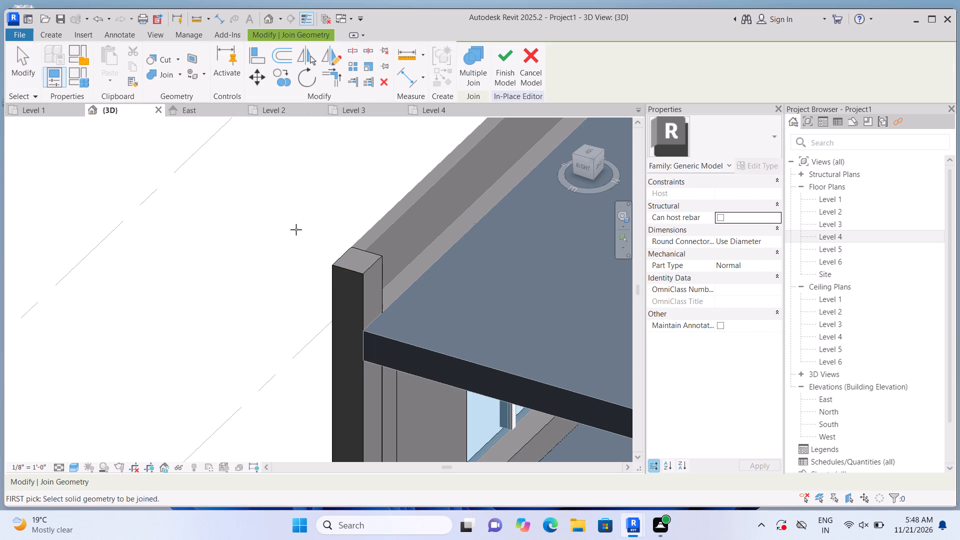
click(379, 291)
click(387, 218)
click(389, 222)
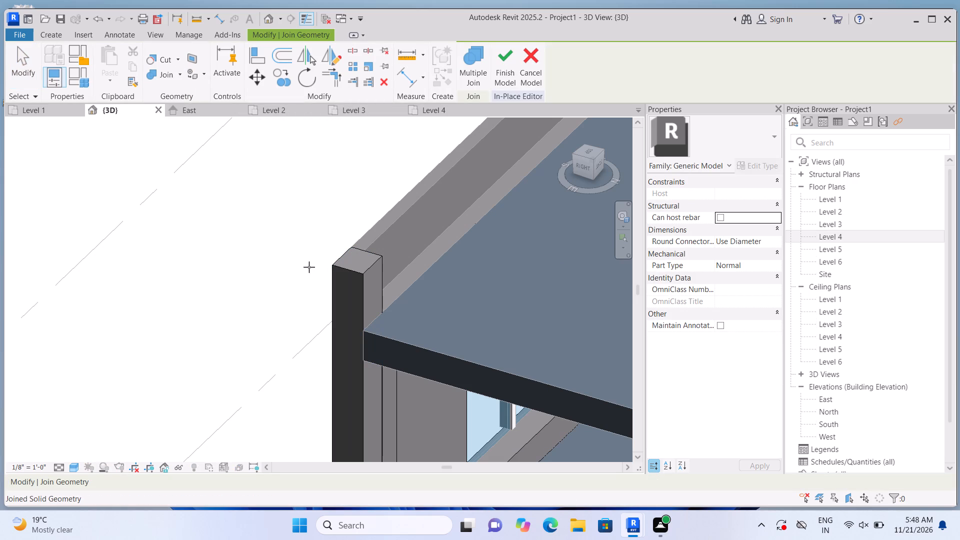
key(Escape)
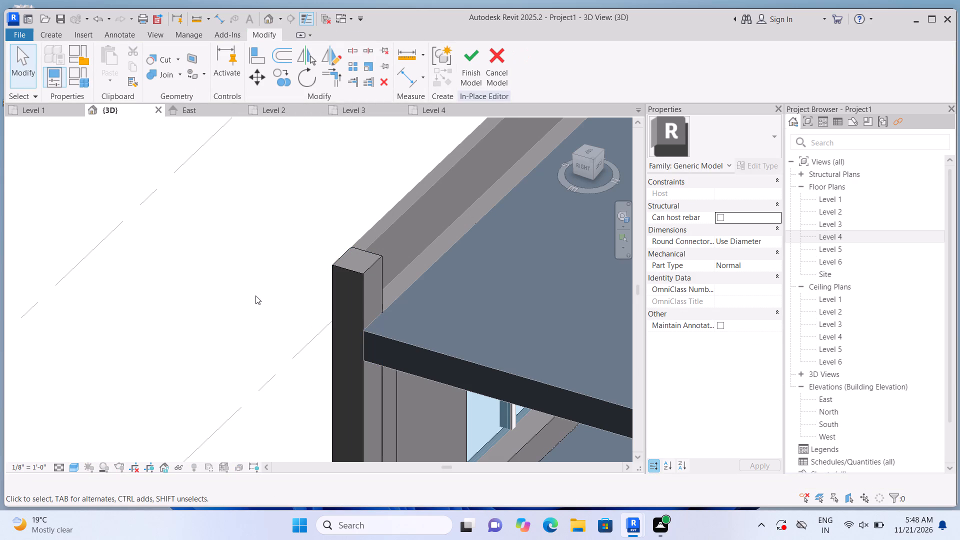
Examine the front facade around the raised corner column, the roof-edge ledge and the recess beside the upper balcony.
shift+middle_click(254, 296)
shift+middle_drag(257, 298, 283, 313)
shift+middle_click(287, 317)
shift+middle_drag(355, 328, 537, 323)
shift+middle_click(537, 323)
scroll(513, 336, down, 12)
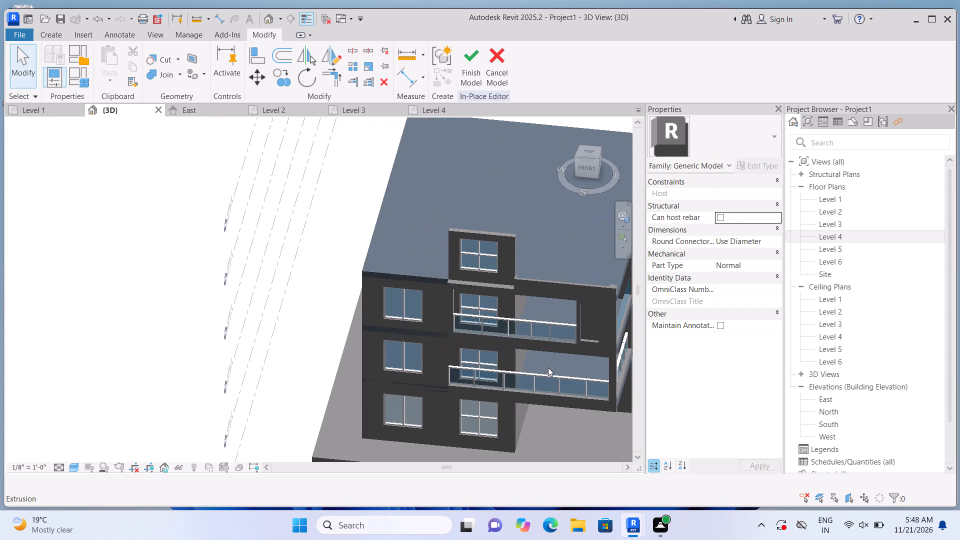
scroll(677, 337, up, 16)
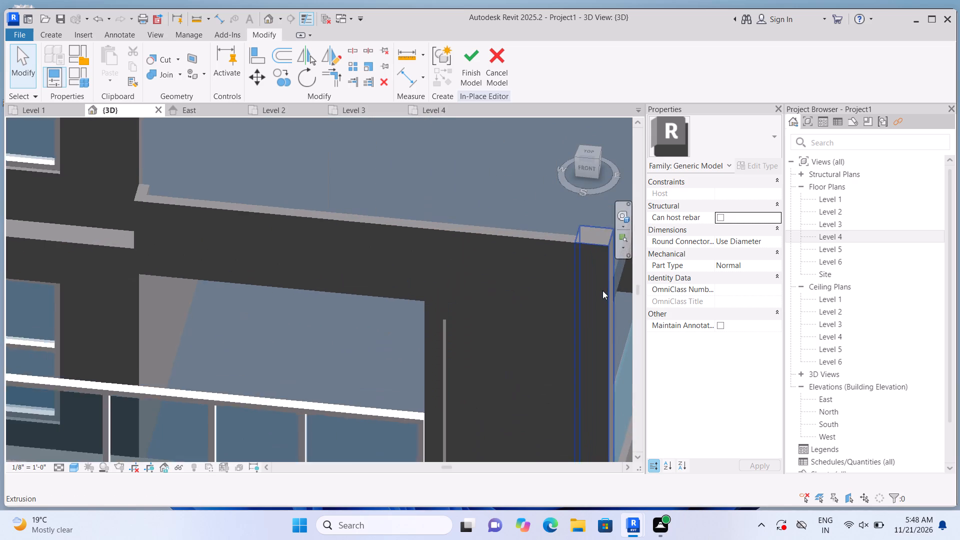
scroll(516, 396, down, 1)
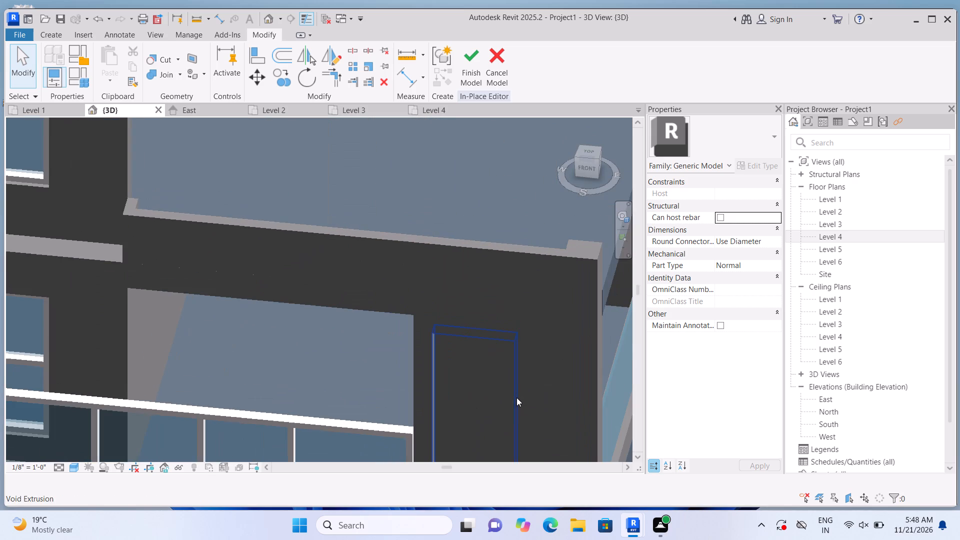
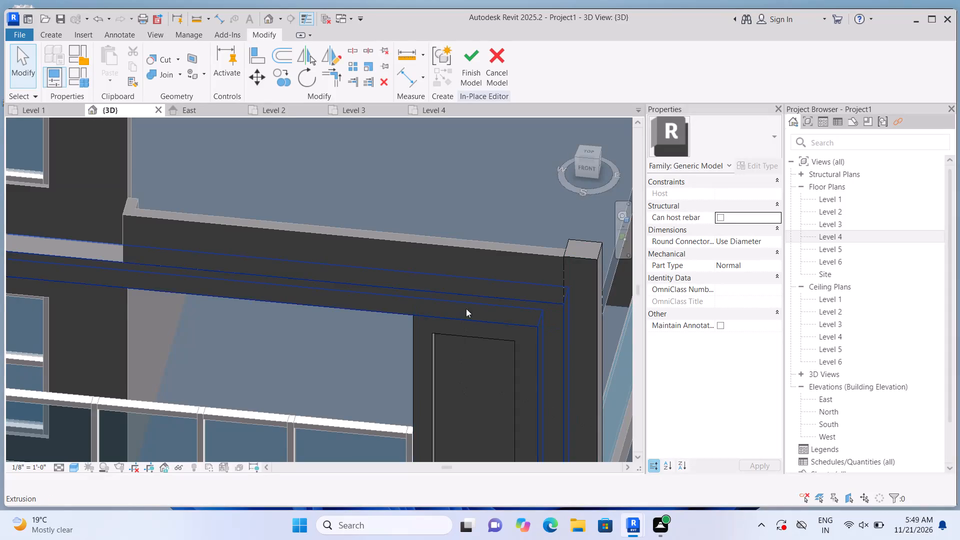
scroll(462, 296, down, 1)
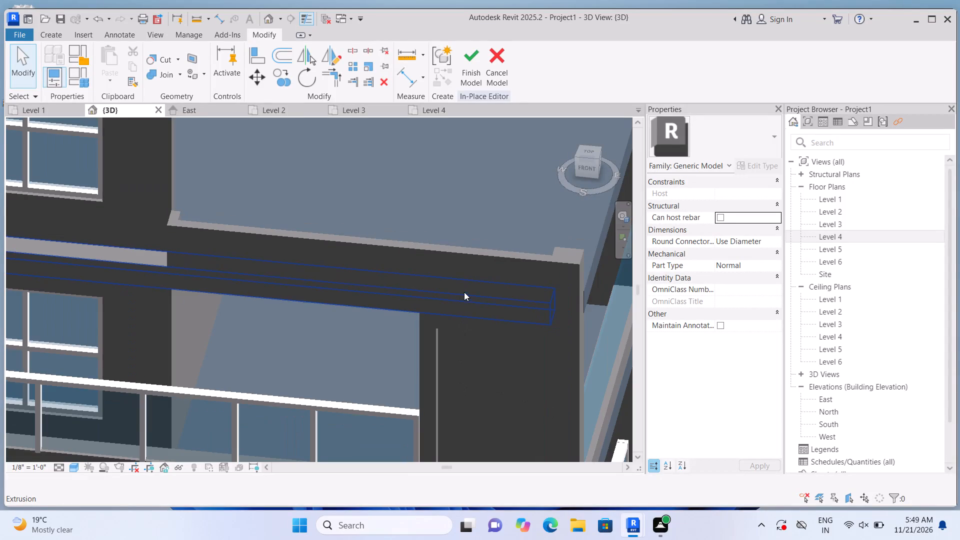
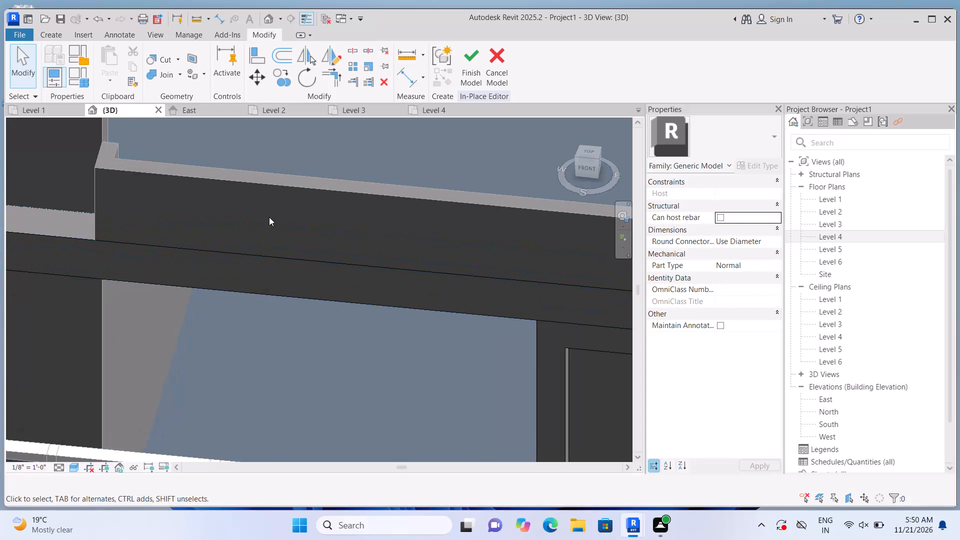
Finish the in-place parapet model at the roof ledge.
scroll(270, 217, down, 4)
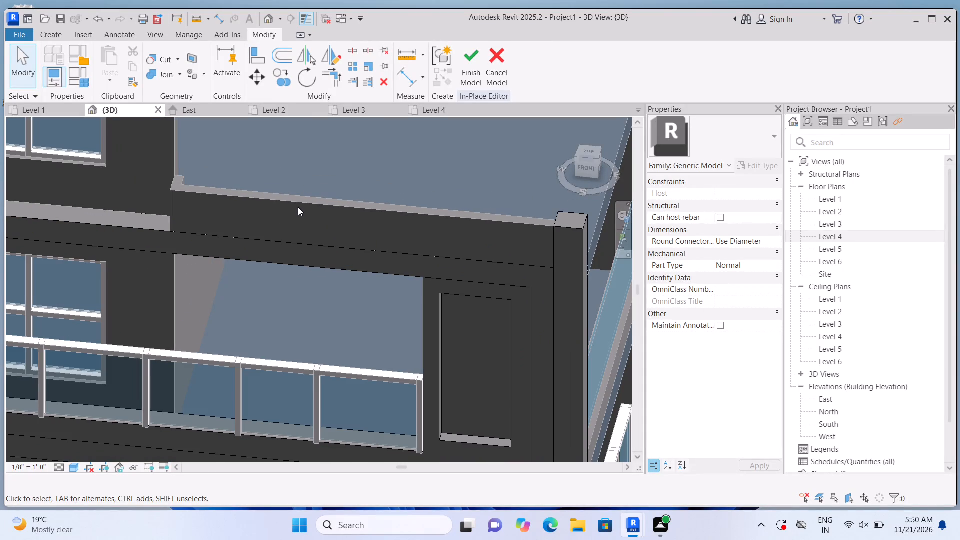
click(469, 73)
Select the roof-ledge parapet model and stretch the top of its long front section upward.
scroll(350, 240, up, 1)
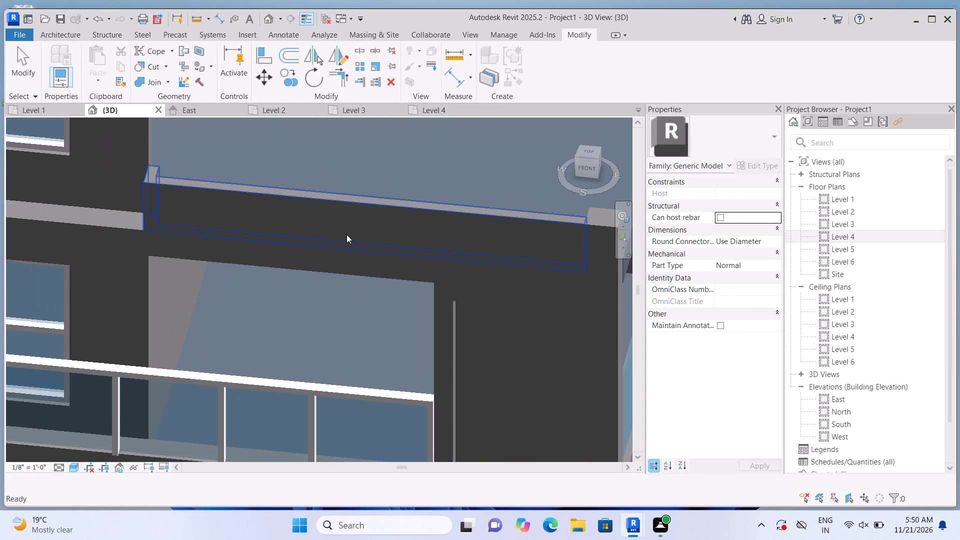
click(344, 220)
scroll(346, 221, up, 2)
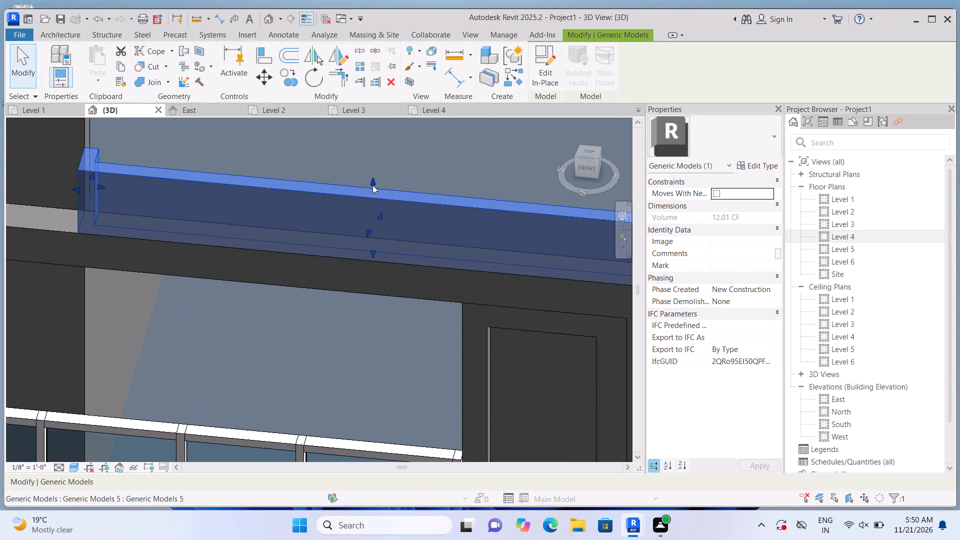
scroll(376, 191, down, 9)
scroll(376, 195, up, 2)
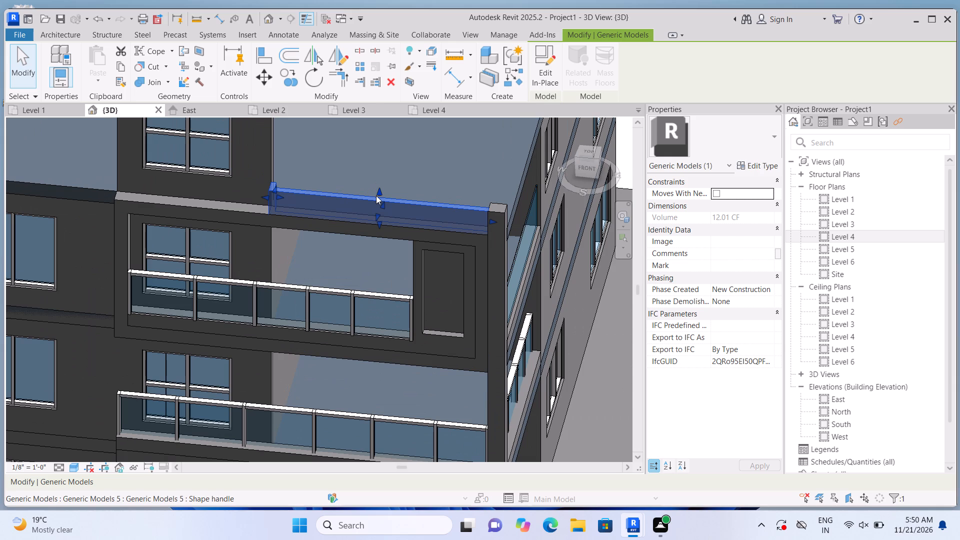
scroll(390, 118, up, 1)
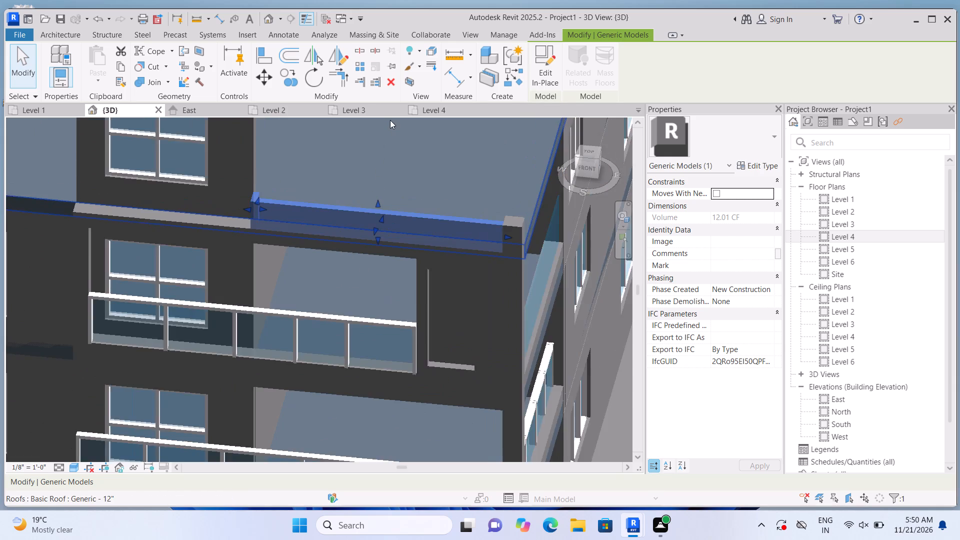
scroll(390, 125, up, 1)
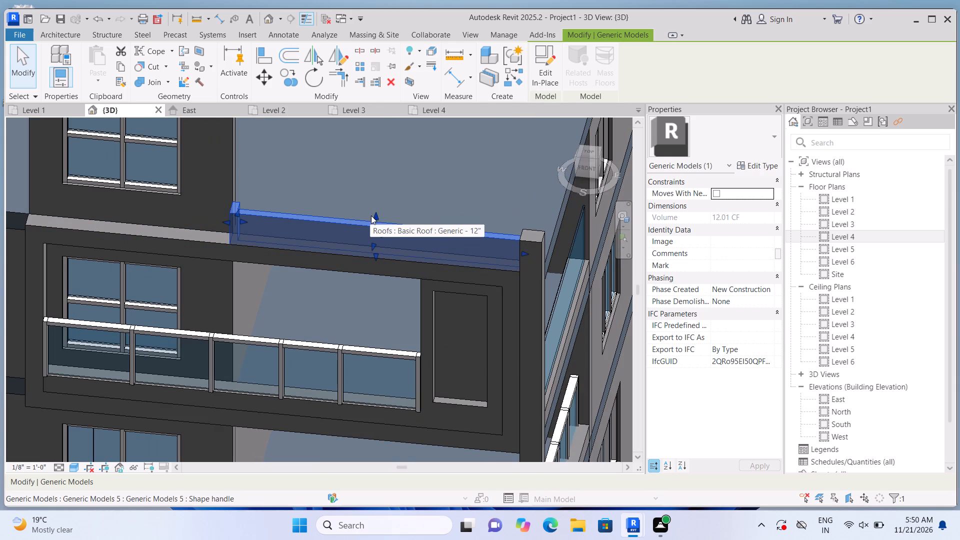
drag(378, 216, 382, 200)
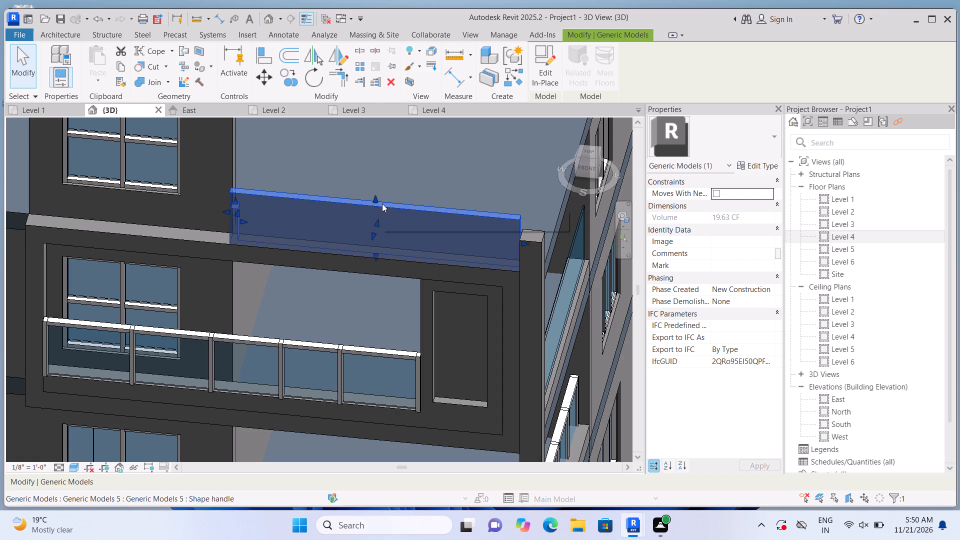
Stretch the top of the parapet's short return beside the upper window wall up towards the long section's height.
scroll(381, 199, down, 5)
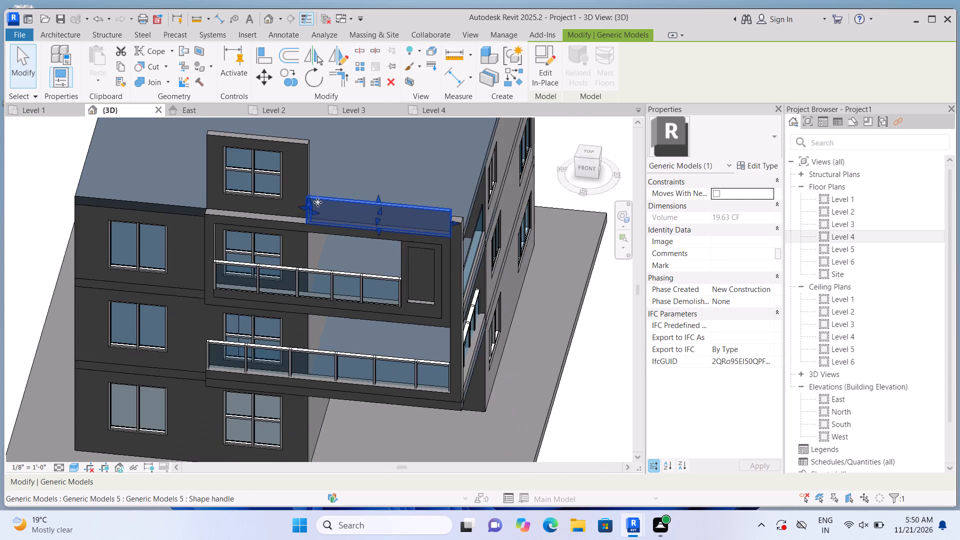
scroll(311, 201, up, 8)
drag(306, 196, 307, 190)
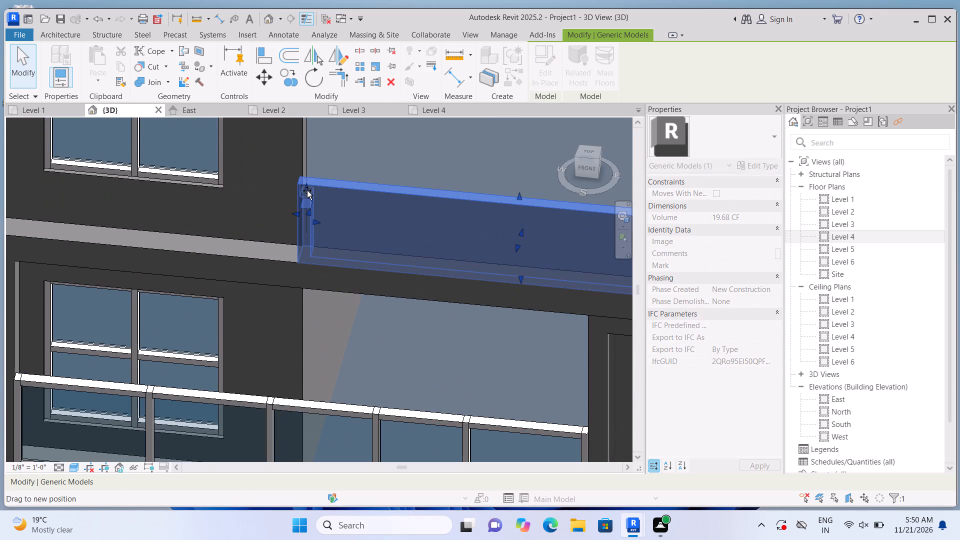
drag(307, 190, 308, 186)
scroll(309, 184, up, 1)
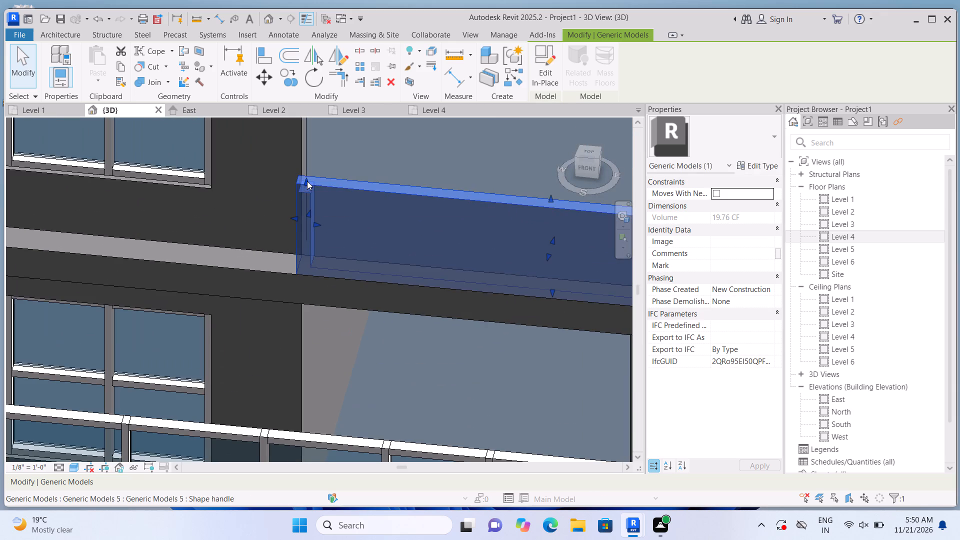
double_click(307, 181)
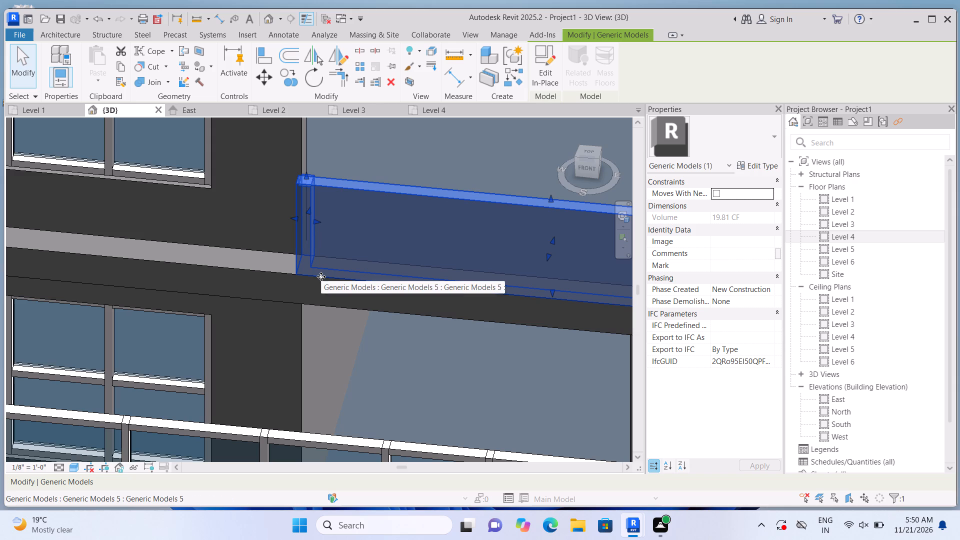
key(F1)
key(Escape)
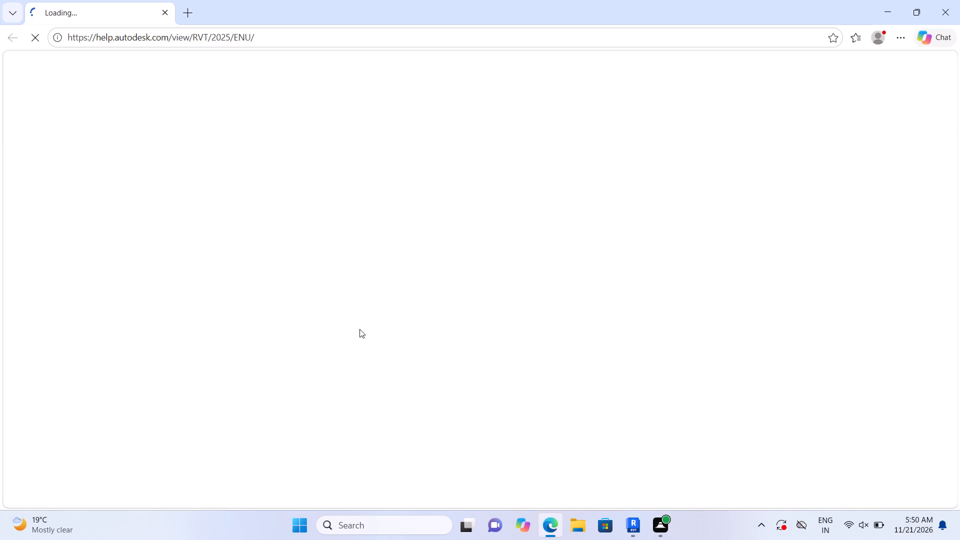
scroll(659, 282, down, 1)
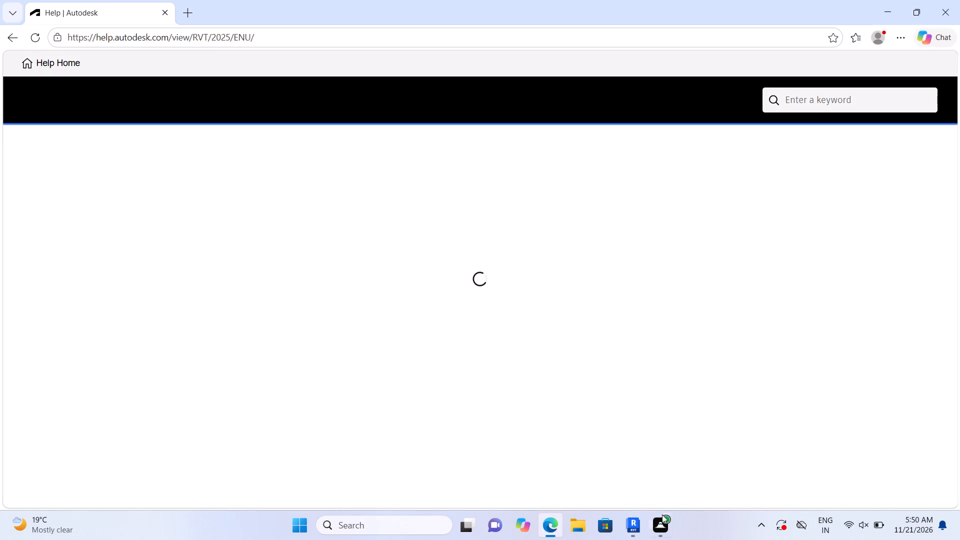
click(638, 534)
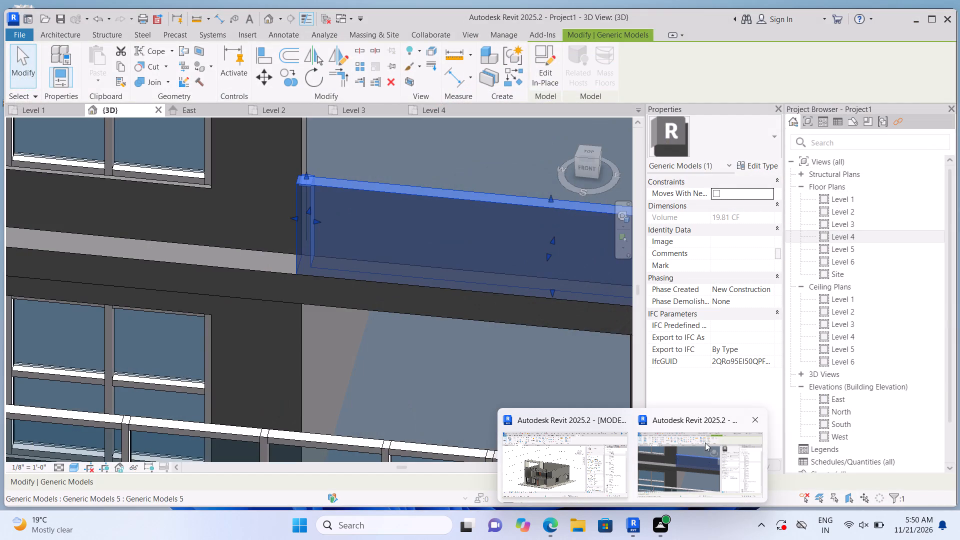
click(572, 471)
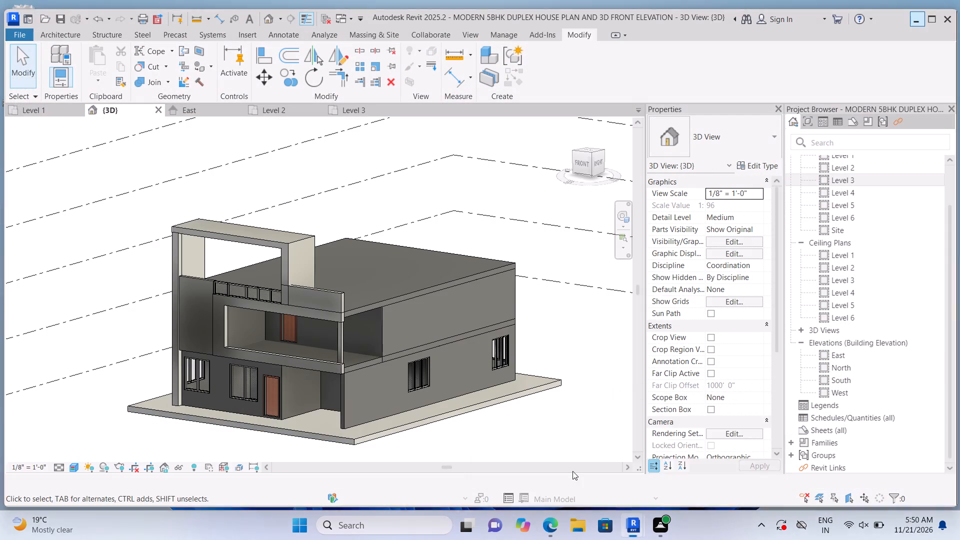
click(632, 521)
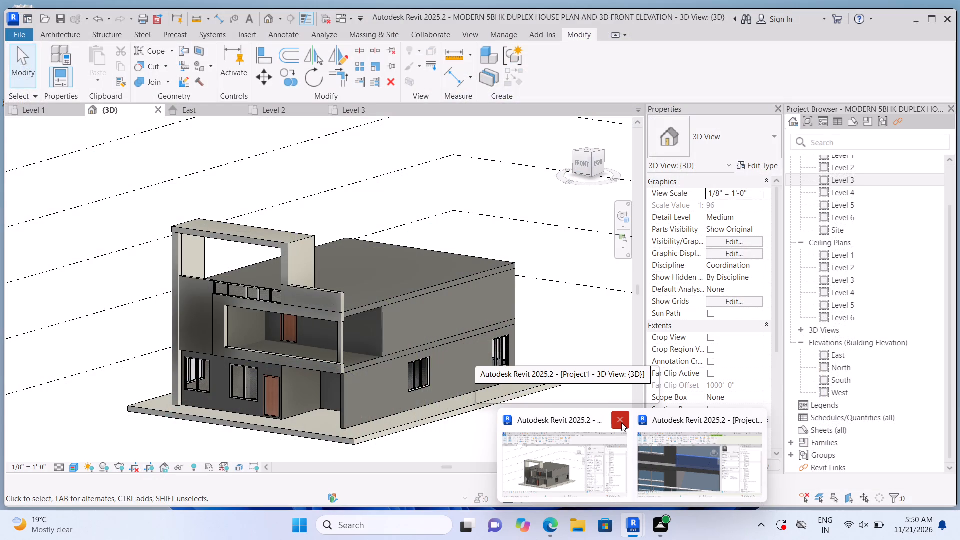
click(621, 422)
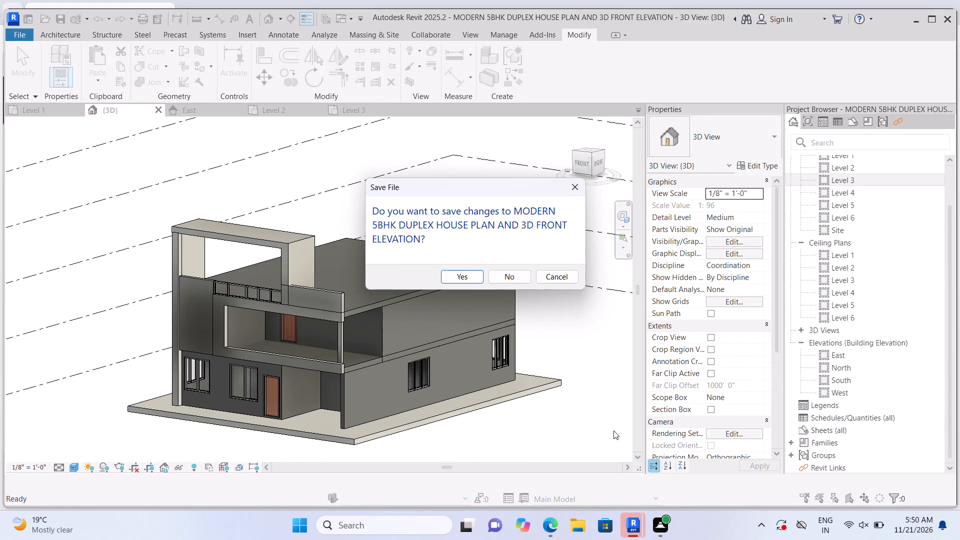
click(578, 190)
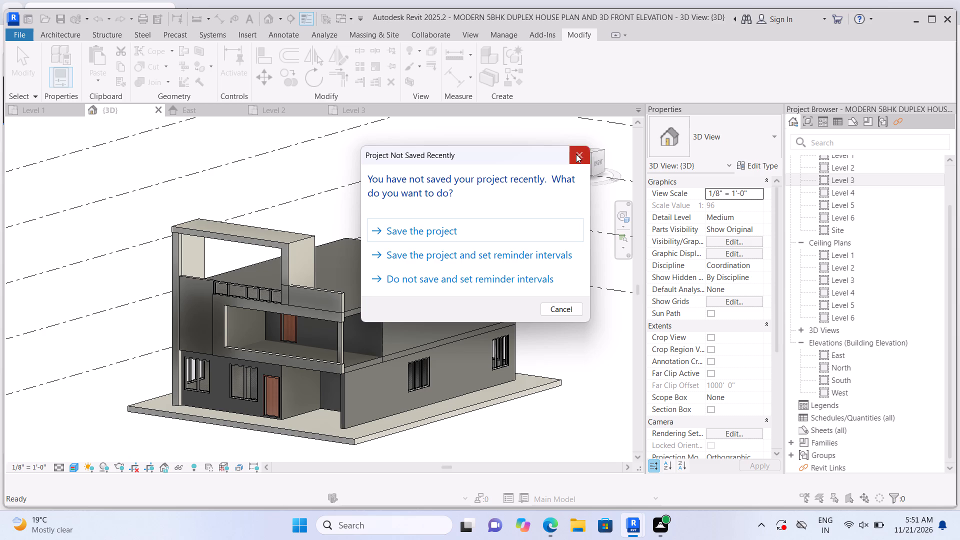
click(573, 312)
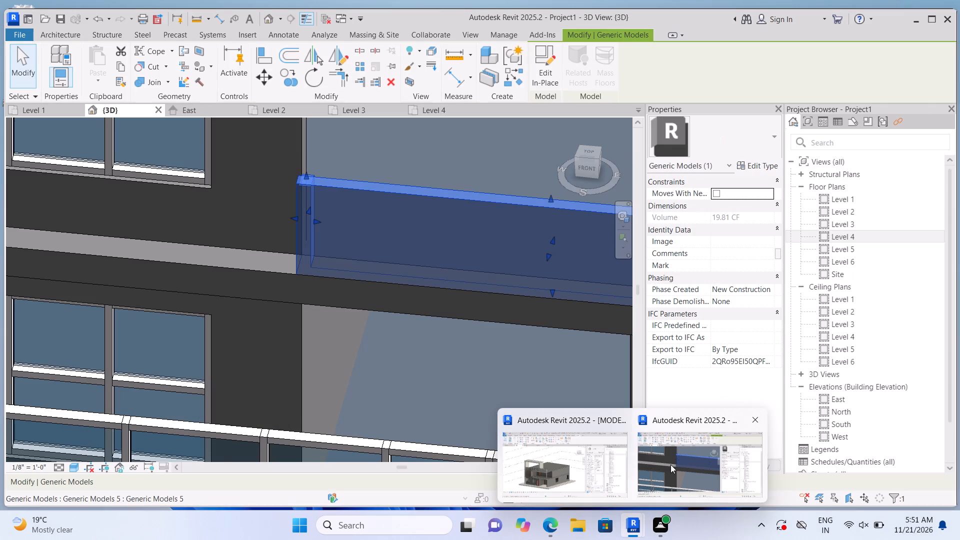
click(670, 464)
Examine the raised parapet and its short return against the front facade, and clear the selection.
scroll(445, 321, down, 9)
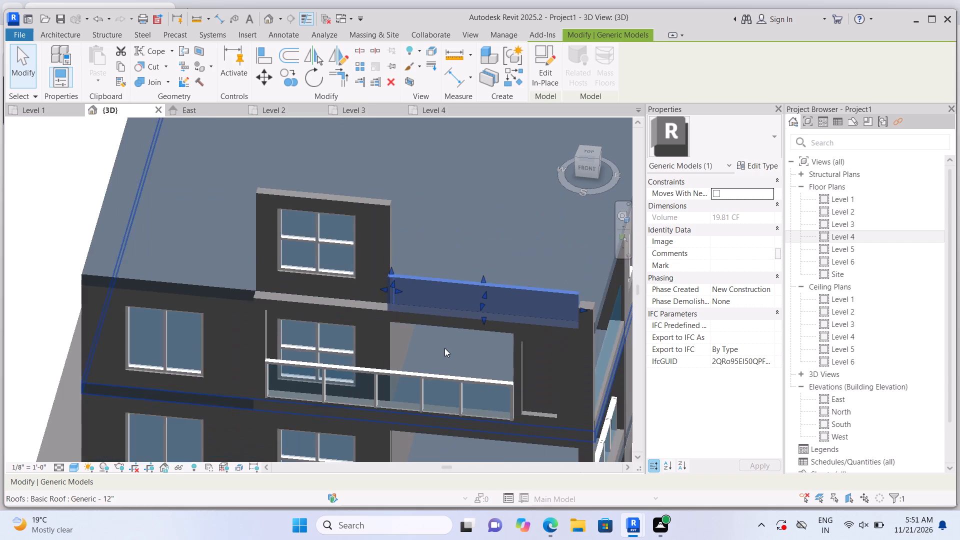
scroll(444, 348, down, 1)
scroll(474, 367, up, 5)
scroll(463, 328, up, 2)
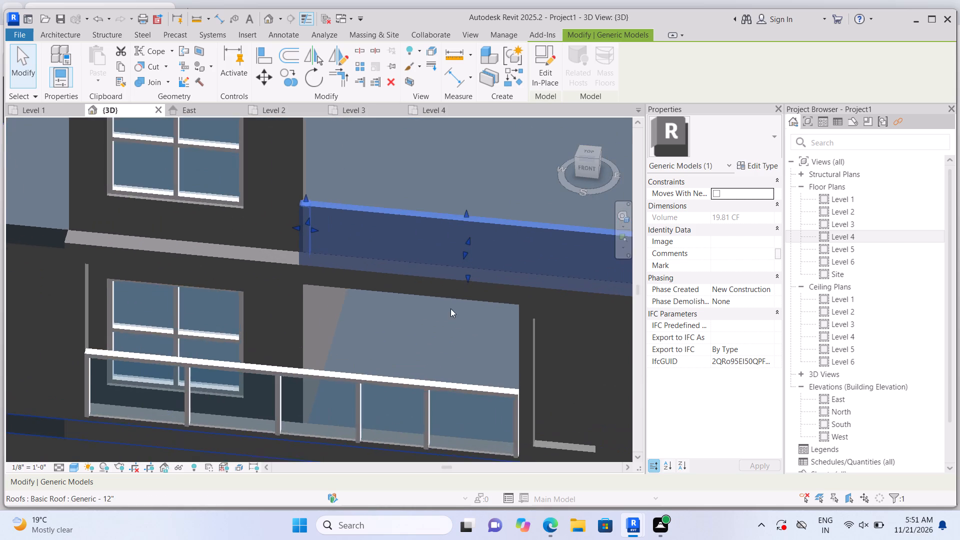
scroll(450, 308, up, 2)
scroll(472, 221, down, 8)
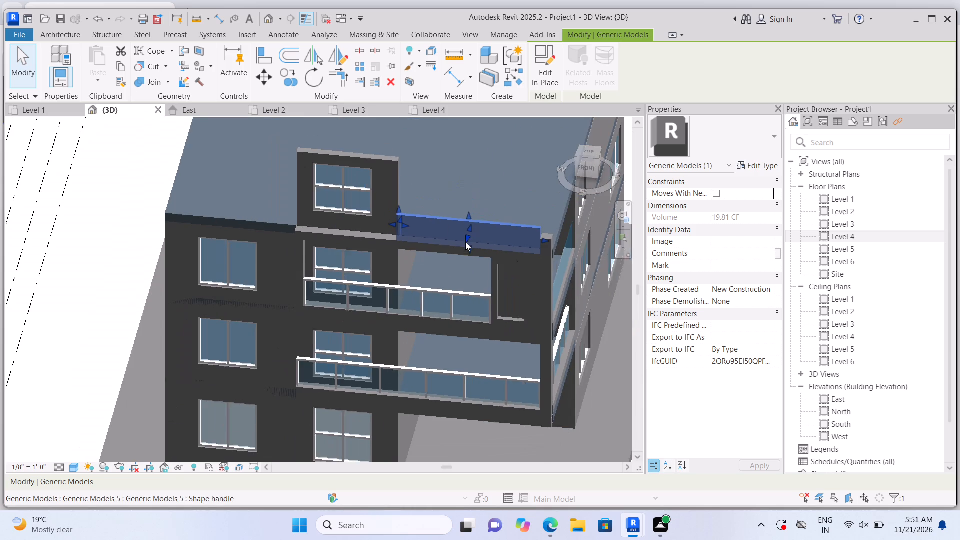
scroll(471, 220, up, 1)
scroll(425, 230, up, 8)
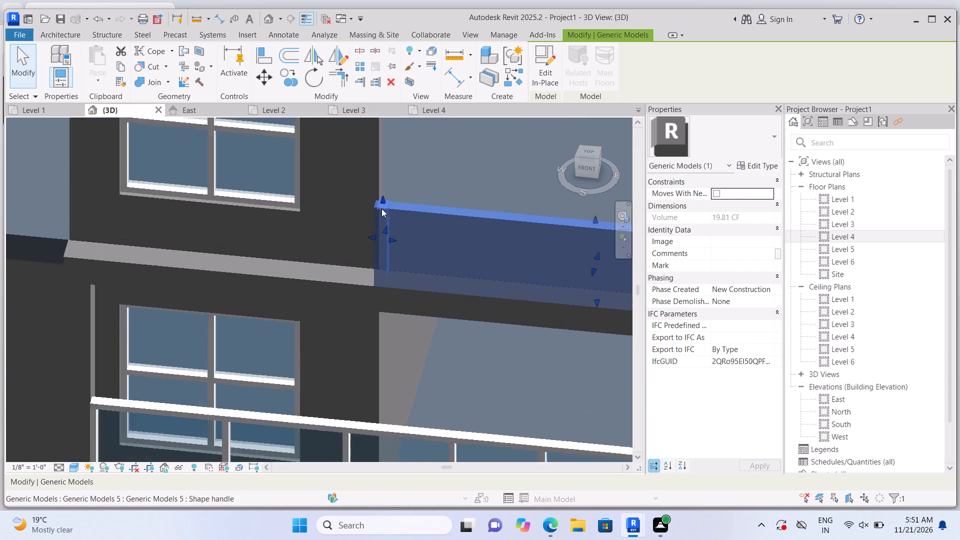
scroll(381, 208, up, 6)
scroll(387, 230, down, 14)
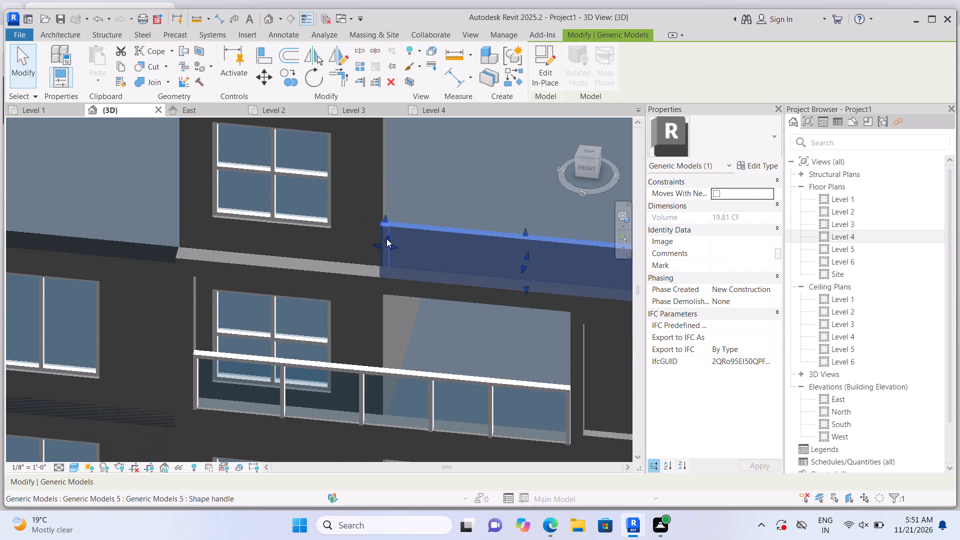
scroll(386, 238, down, 1)
click(98, 262)
scroll(104, 273, down, 1)
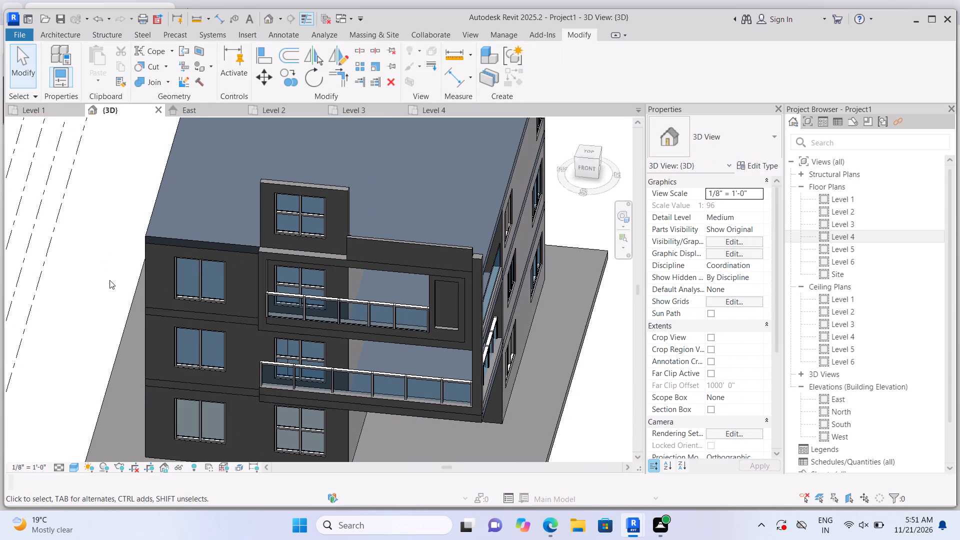
From the roof side, raise the top of the parapet's short return closer to the long section's top.
shift+middle_drag(140, 313, 96, 337)
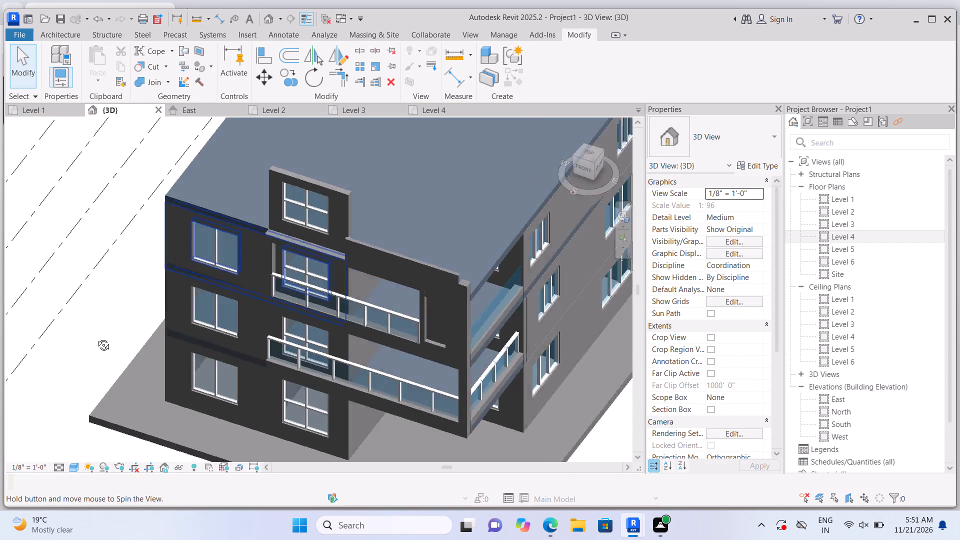
shift+middle_drag(96, 337, 0, 342)
shift+middle_drag(176, 355, 95, 358)
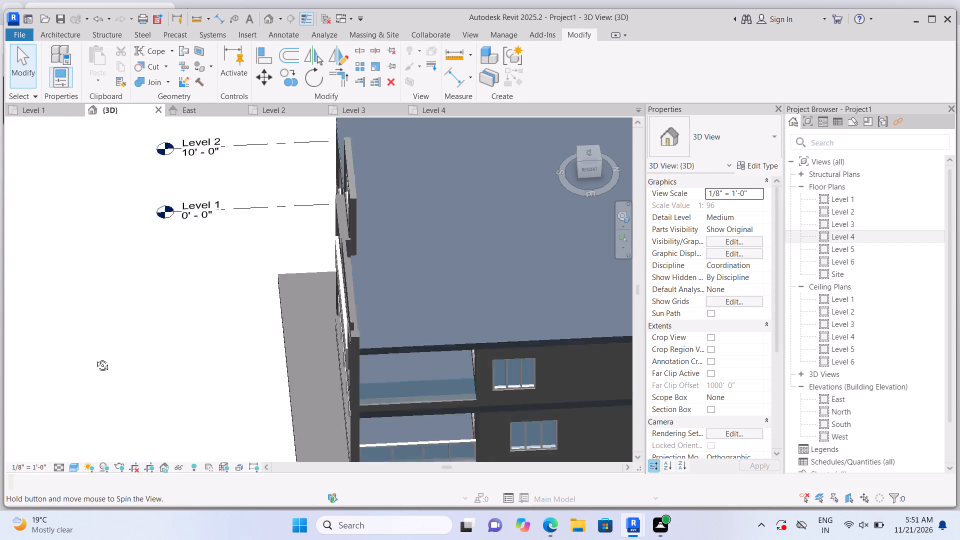
shift+middle_drag(95, 358, 57, 351)
scroll(276, 222, up, 9)
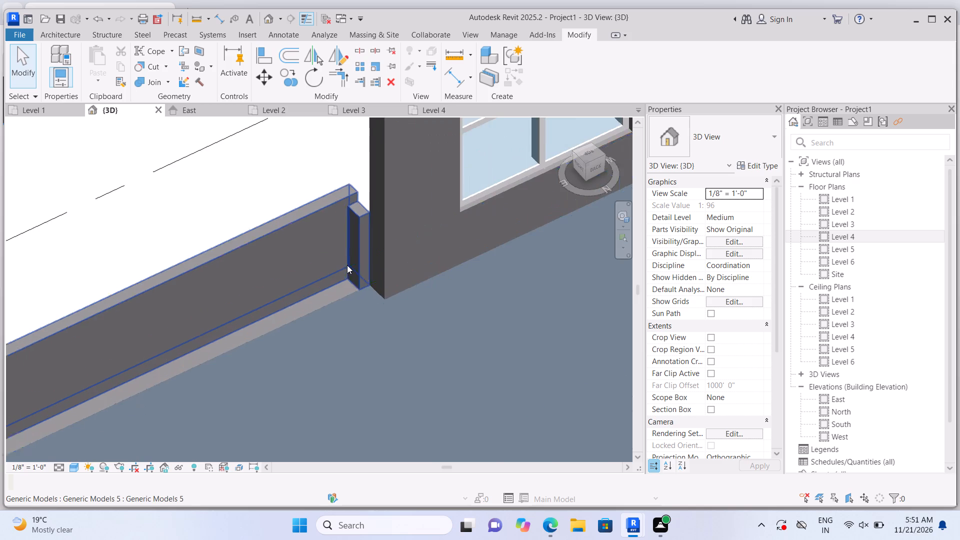
scroll(347, 265, up, 2)
click(365, 237)
scroll(358, 214, up, 2)
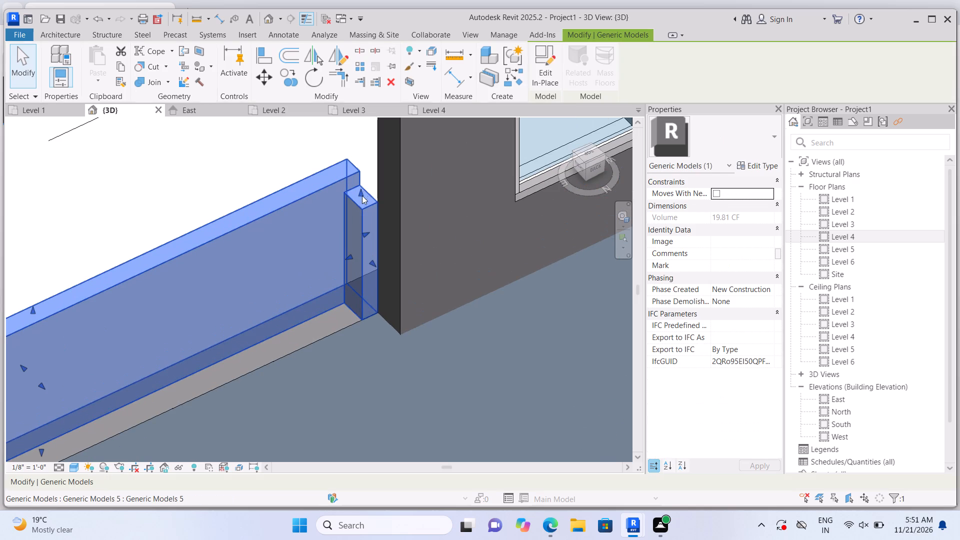
click(363, 190)
click(361, 184)
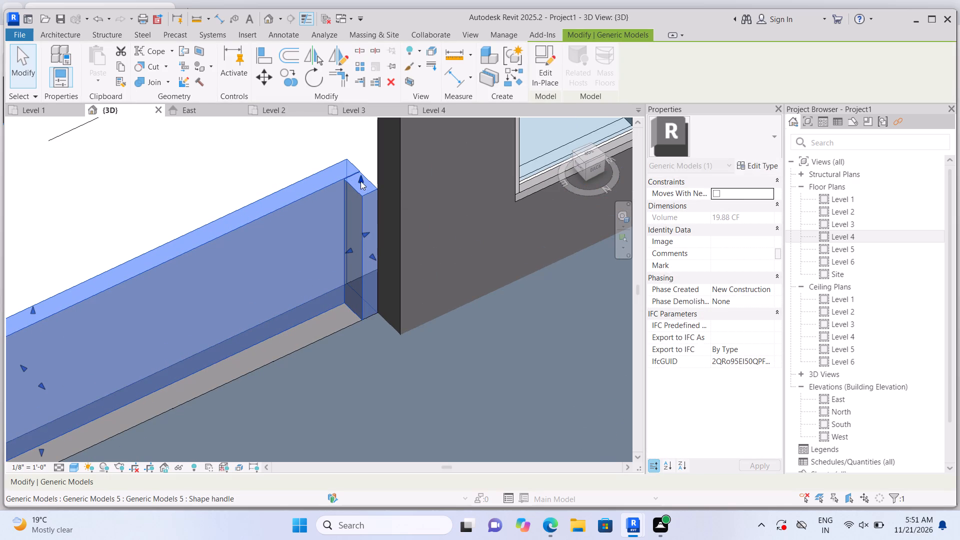
scroll(361, 181, down, 8)
click(75, 340)
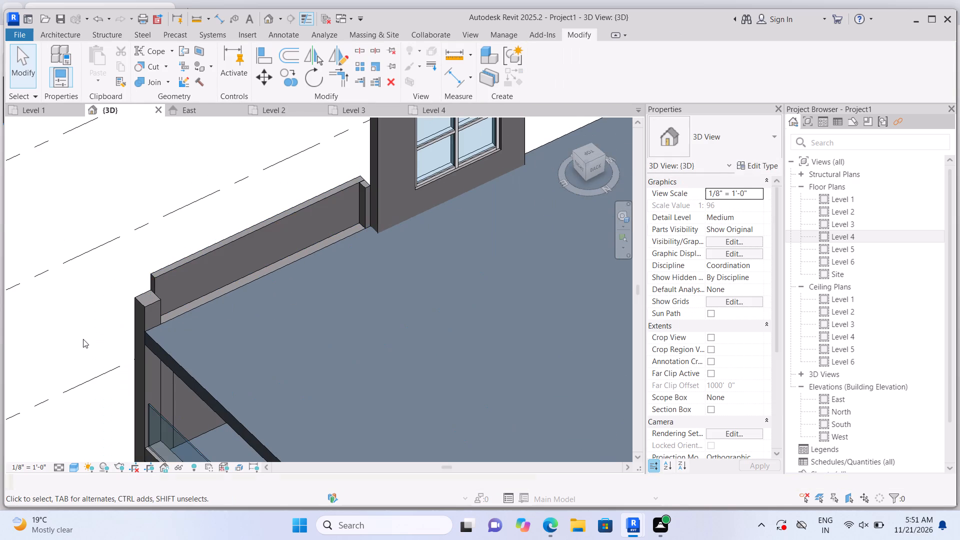
Fine-adjust the top of the parapet's short return upward to close the small step with the long section.
scroll(91, 336, up, 1)
scroll(133, 326, up, 2)
middle_drag(312, 261, 295, 340)
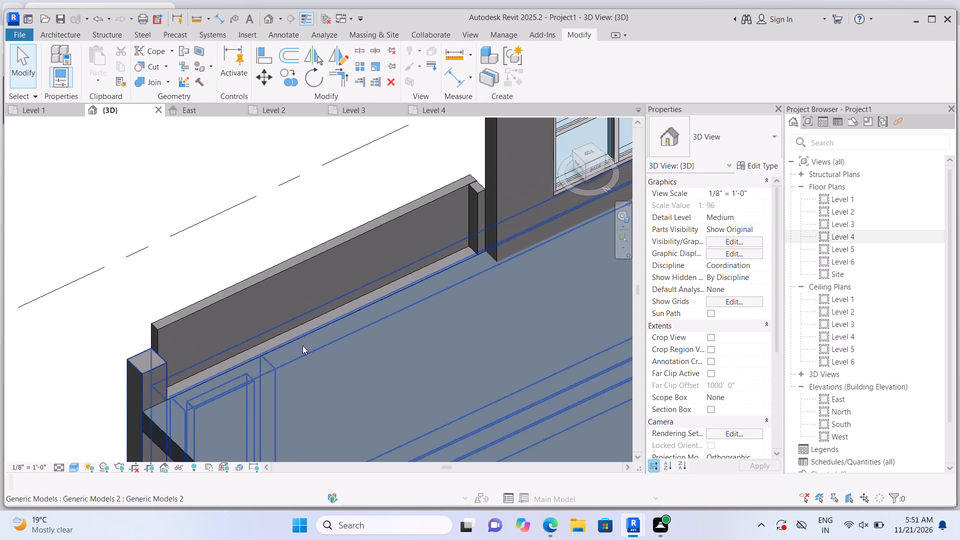
scroll(461, 149, up, 15)
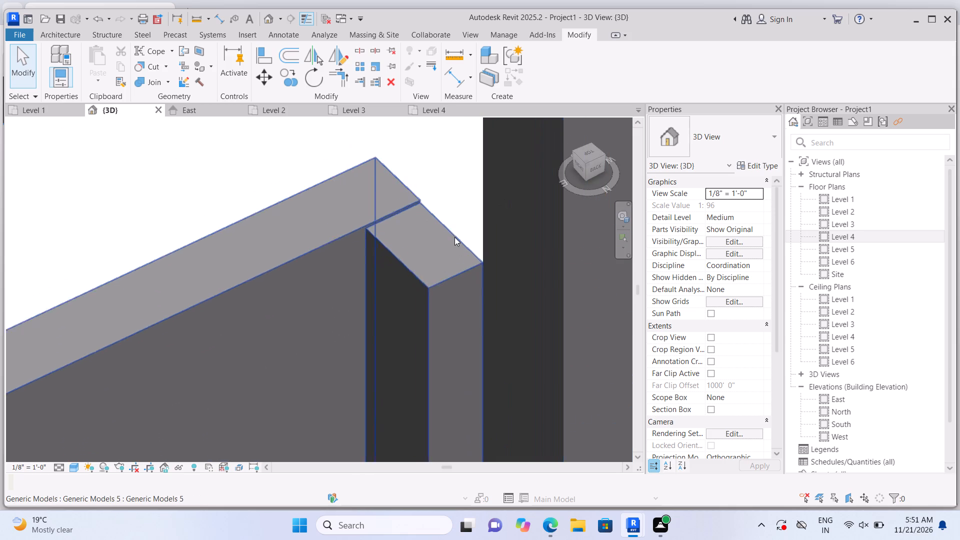
scroll(454, 237, up, 1)
click(439, 254)
scroll(428, 251, up, 4)
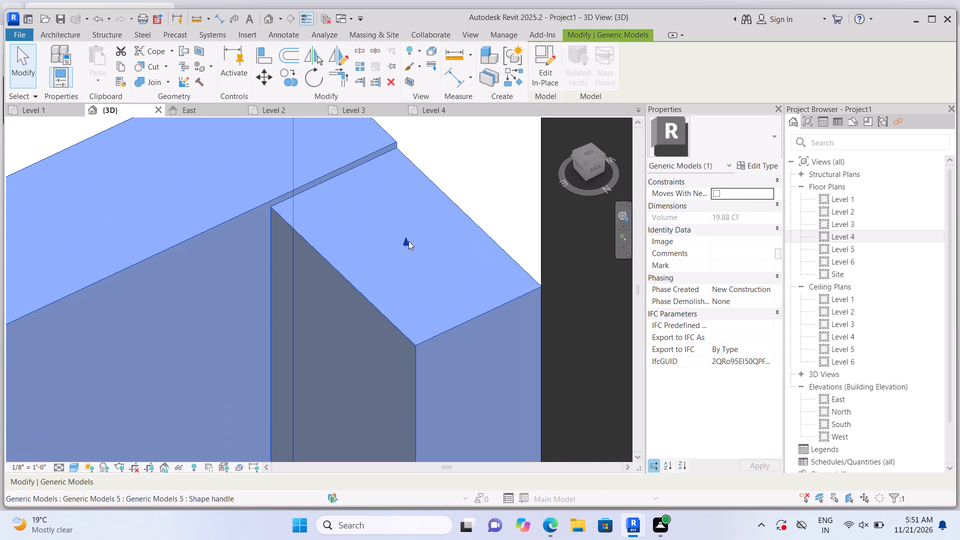
click(407, 240)
scroll(407, 239, down, 9)
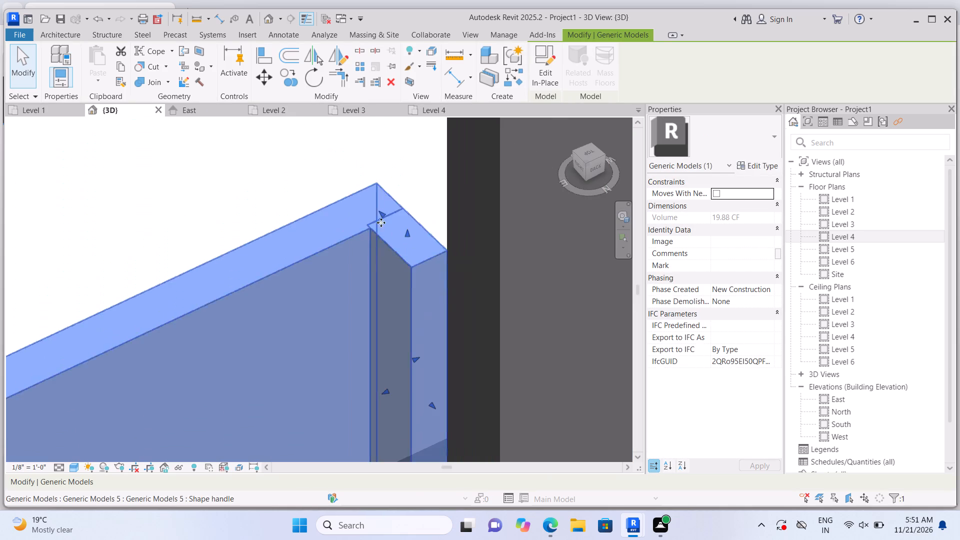
Fine-adjust the top of the parapet's short return against the long section from the roof side, and clear the selection.
click(225, 175)
scroll(254, 180, up, 2)
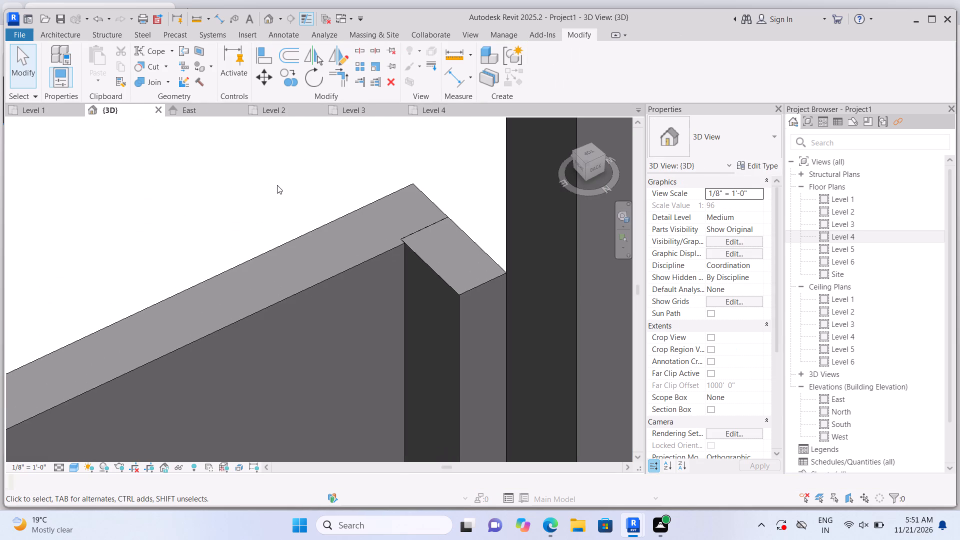
scroll(355, 216, up, 6)
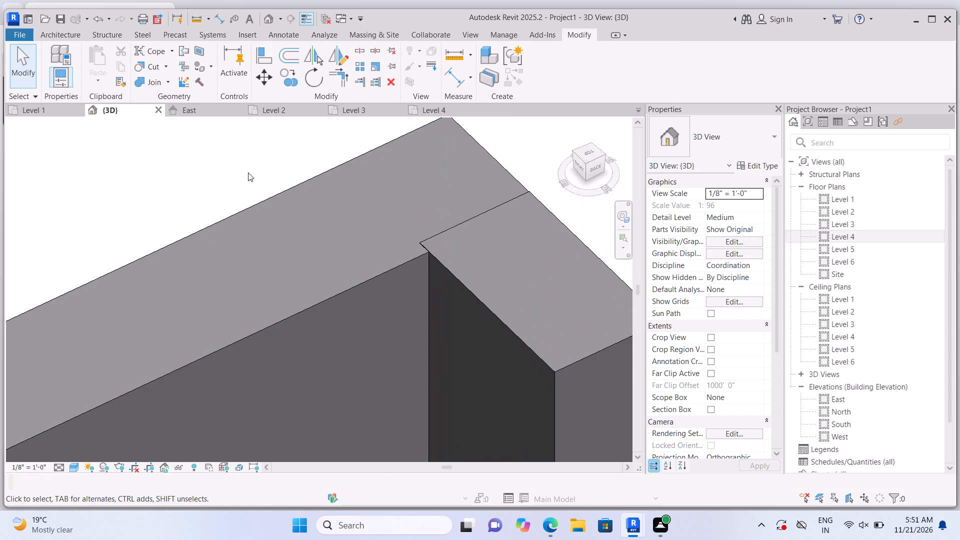
scroll(248, 172, up, 5)
scroll(247, 175, down, 2)
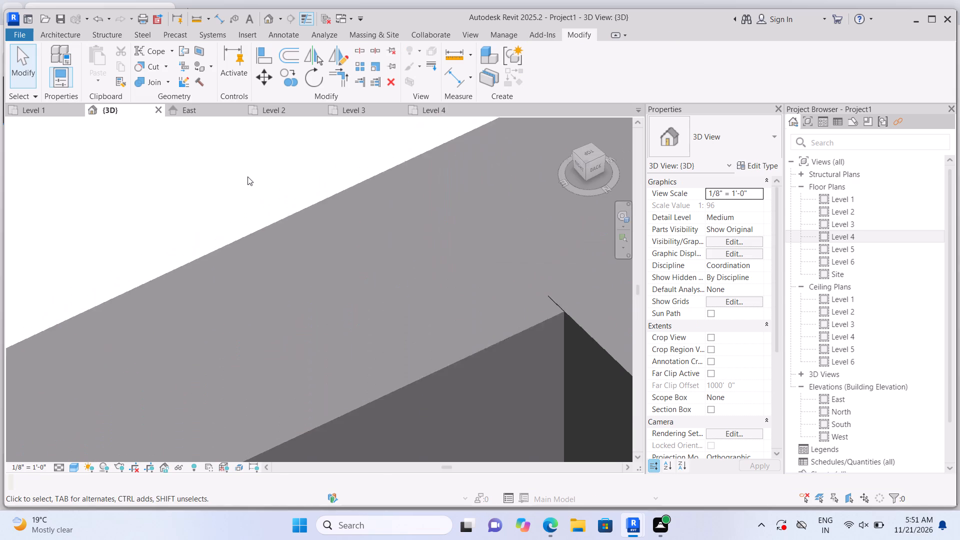
scroll(247, 176, down, 5)
scroll(470, 241, up, 2)
click(470, 241)
scroll(469, 245, up, 5)
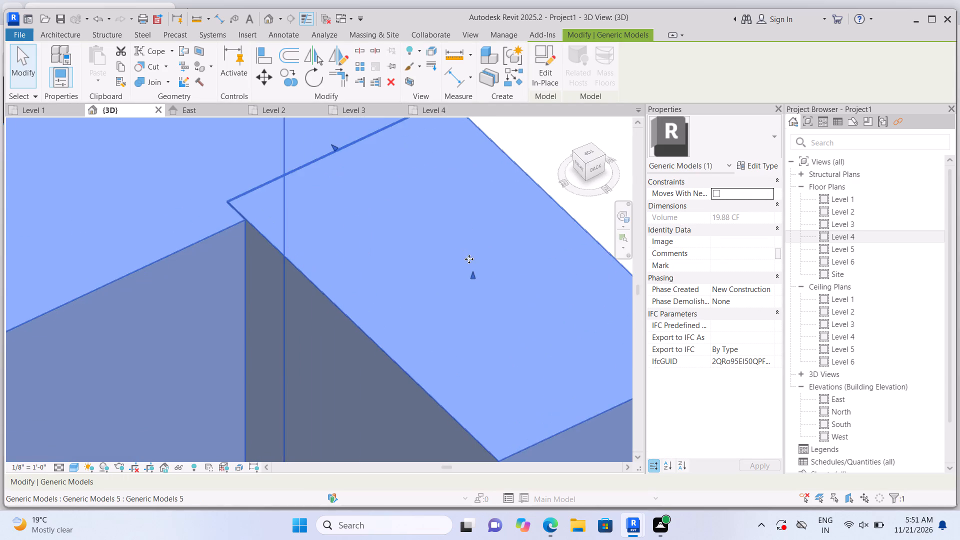
drag(474, 276, 469, 282)
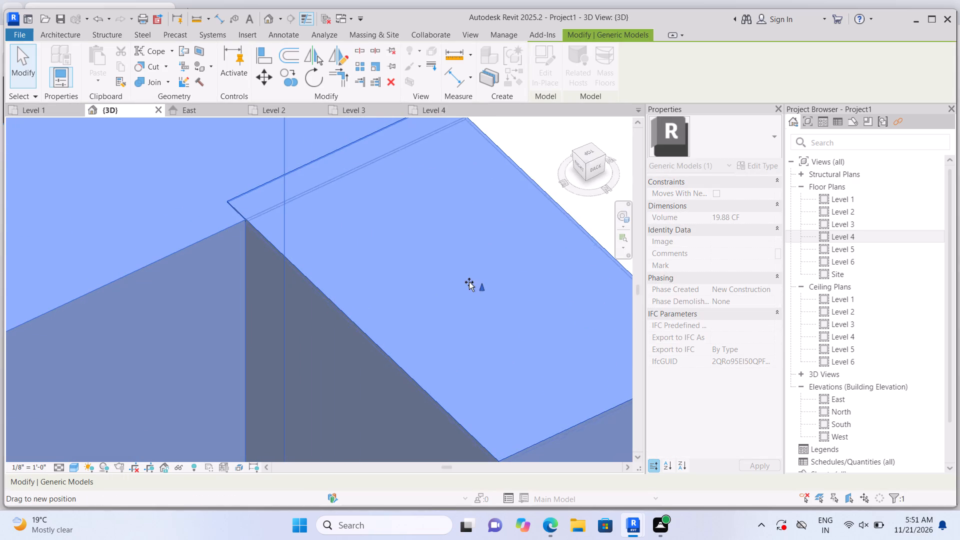
drag(469, 282, 465, 280)
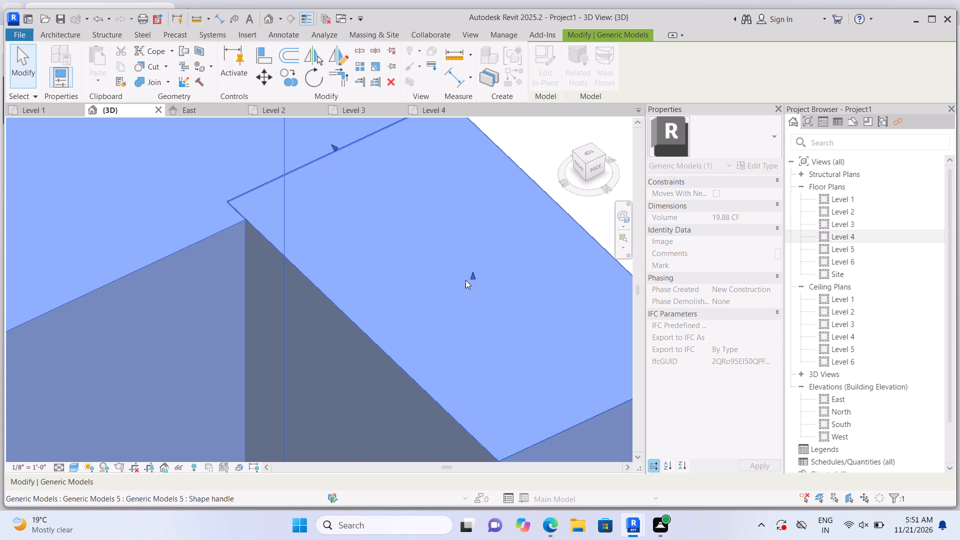
scroll(476, 260, down, 17)
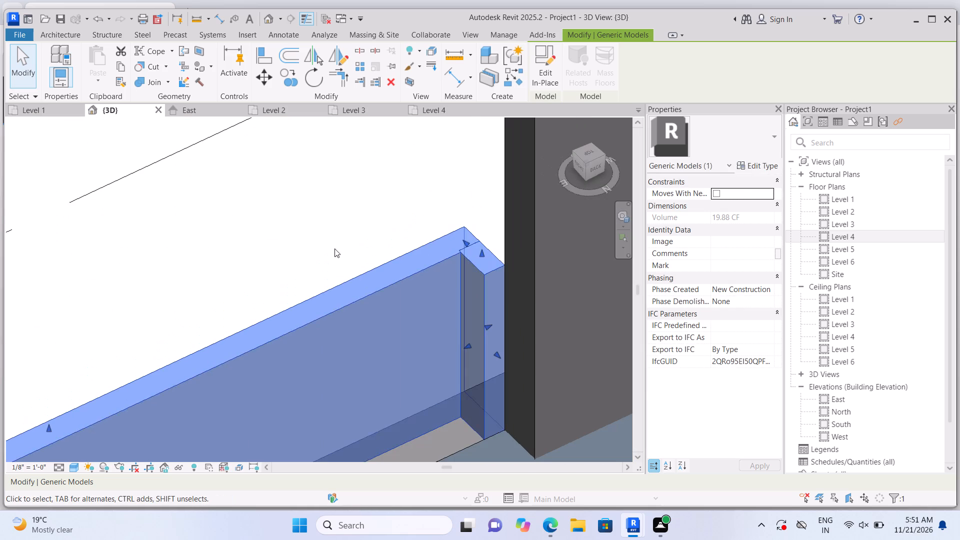
click(334, 248)
Raise the top of the facade frame's outer corner post to the height of the adjoining long parapet section.
scroll(367, 218, down, 11)
scroll(234, 341, up, 3)
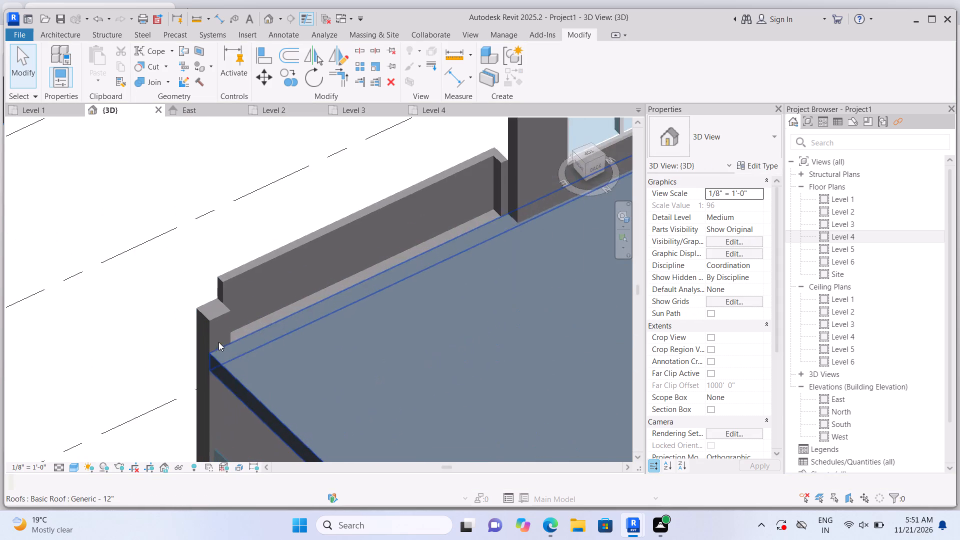
scroll(218, 342, up, 3)
click(213, 321)
scroll(208, 310, up, 6)
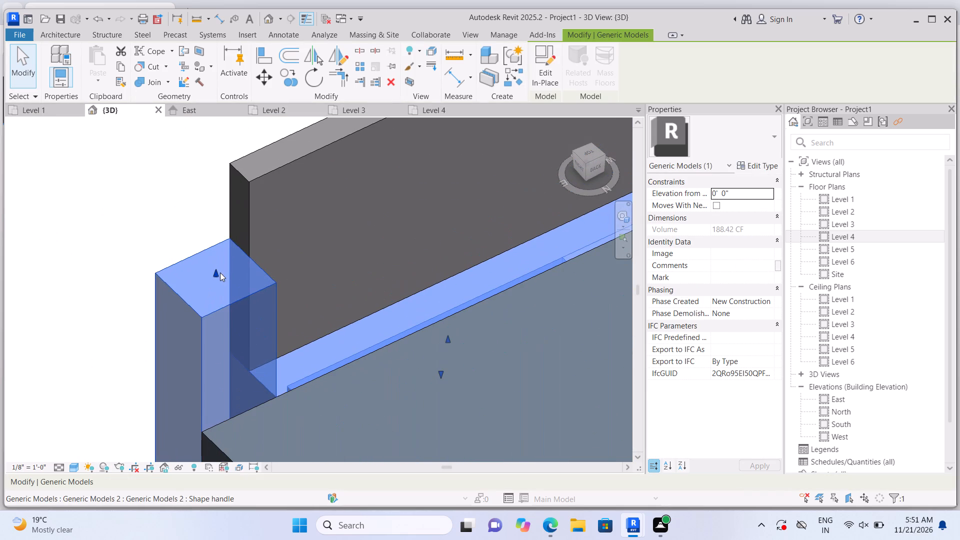
click(216, 271)
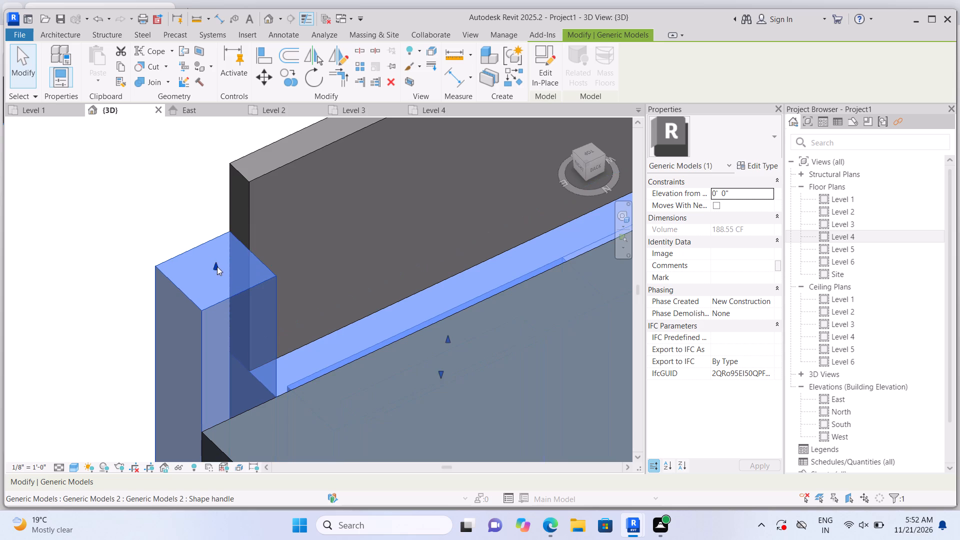
drag(217, 266, 224, 205)
scroll(224, 206, up, 2)
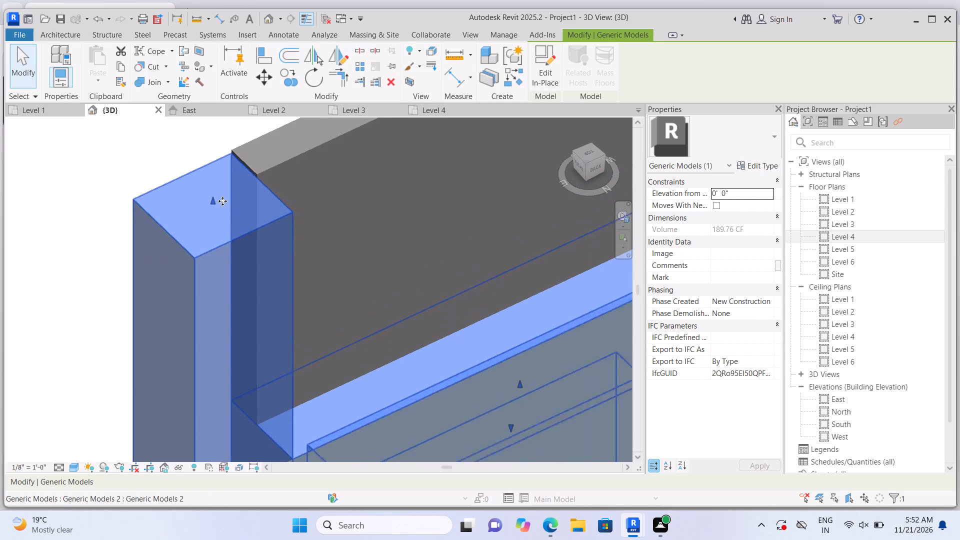
click(213, 201)
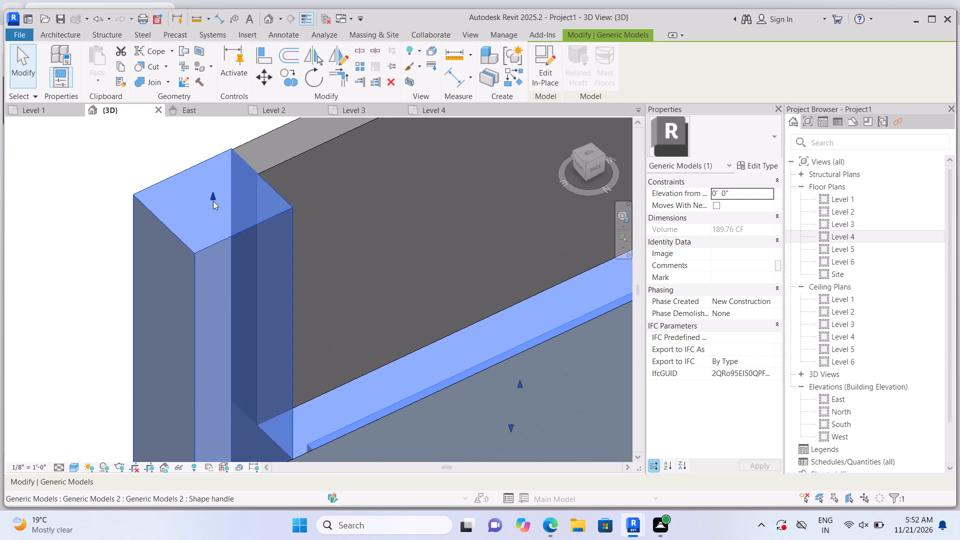
scroll(219, 206, down, 5)
click(109, 296)
Examine the building's front corner, checking how the raised corner post meets the long parapet section above the balconies.
scroll(118, 291, down, 9)
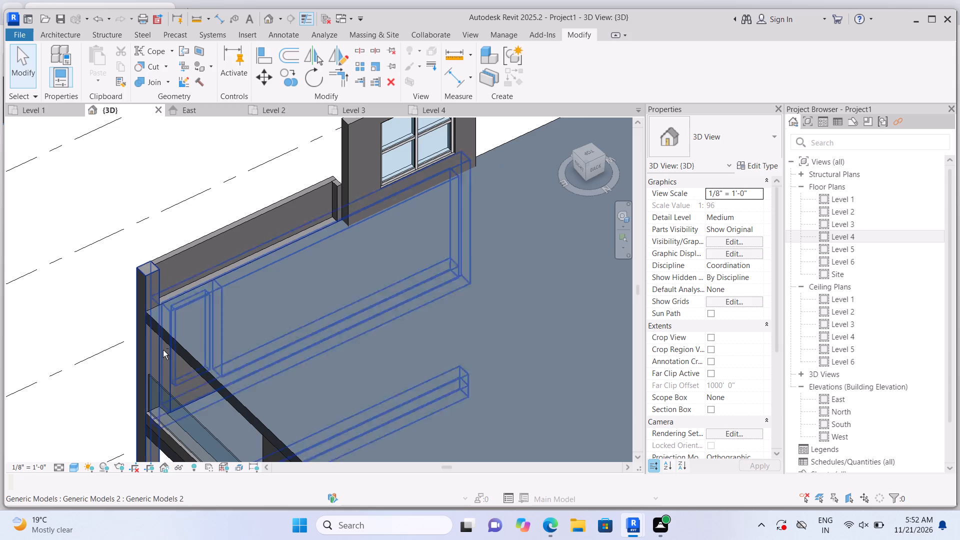
shift+middle_click(37, 300)
shift+middle_drag(37, 300, 173, 328)
shift+middle_click(174, 328)
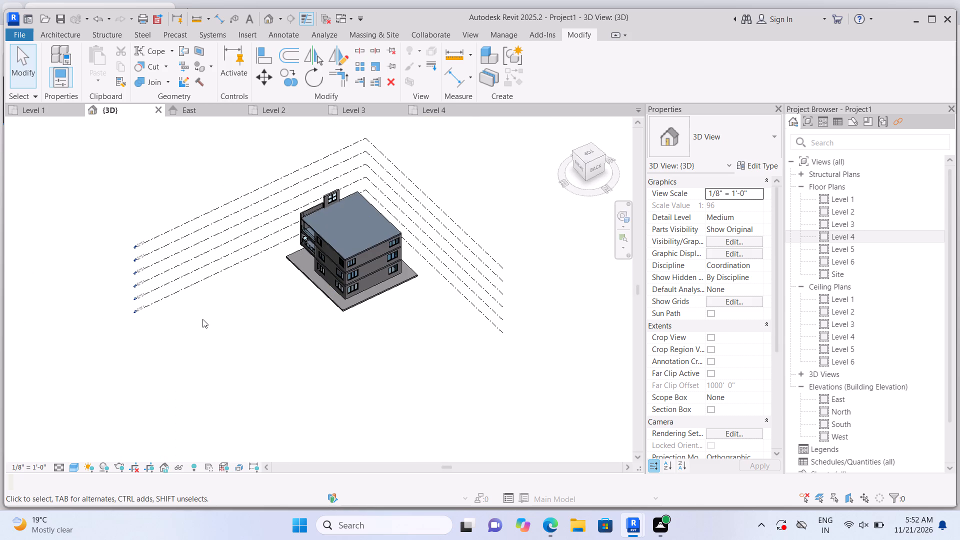
shift+middle_click(169, 351)
shift+middle_click(170, 352)
shift+middle_click(337, 363)
shift+scroll(344, 363, up, 1)
scroll(345, 372, down, 1)
scroll(347, 375, up, 1)
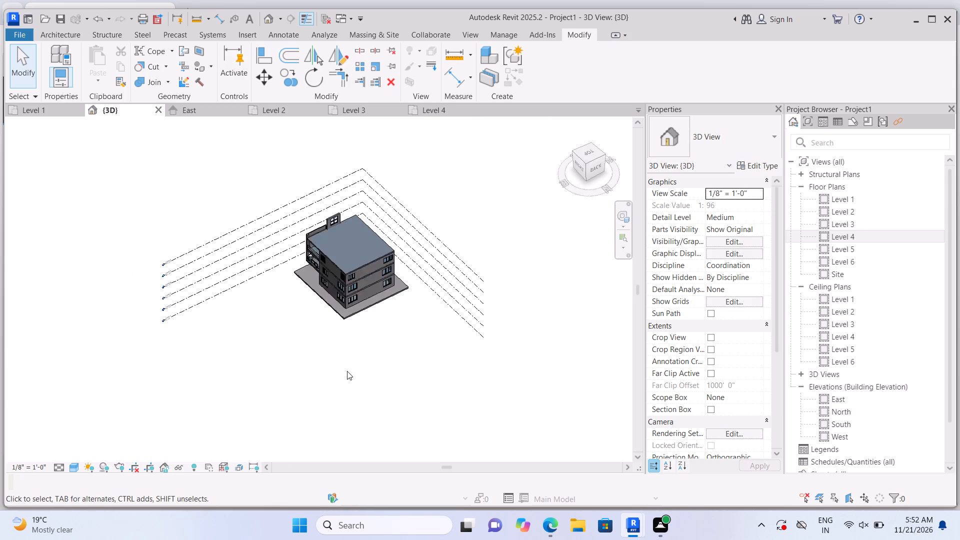
scroll(347, 371, up, 5)
shift+middle_drag(269, 345, 423, 340)
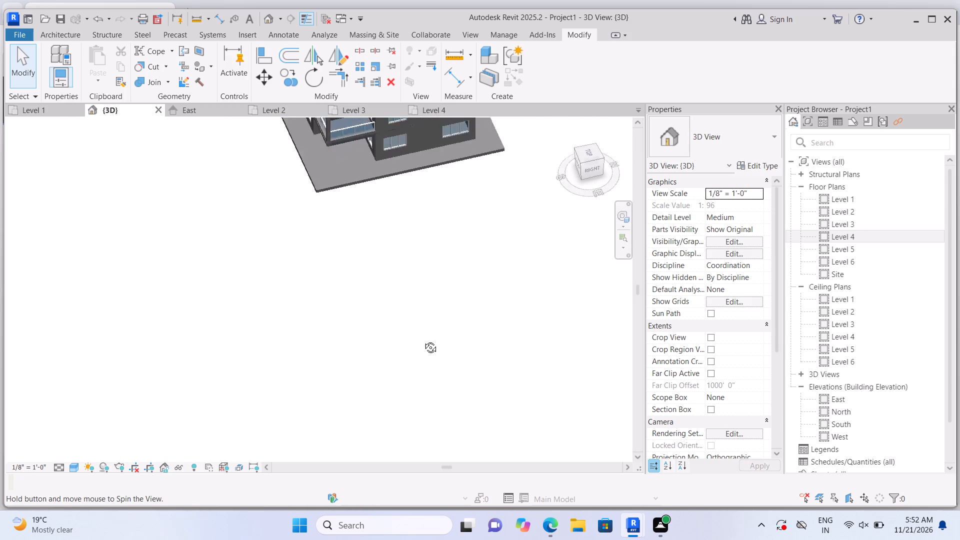
shift+middle_drag(423, 340, 441, 322)
scroll(448, 313, down, 7)
scroll(392, 230, up, 6)
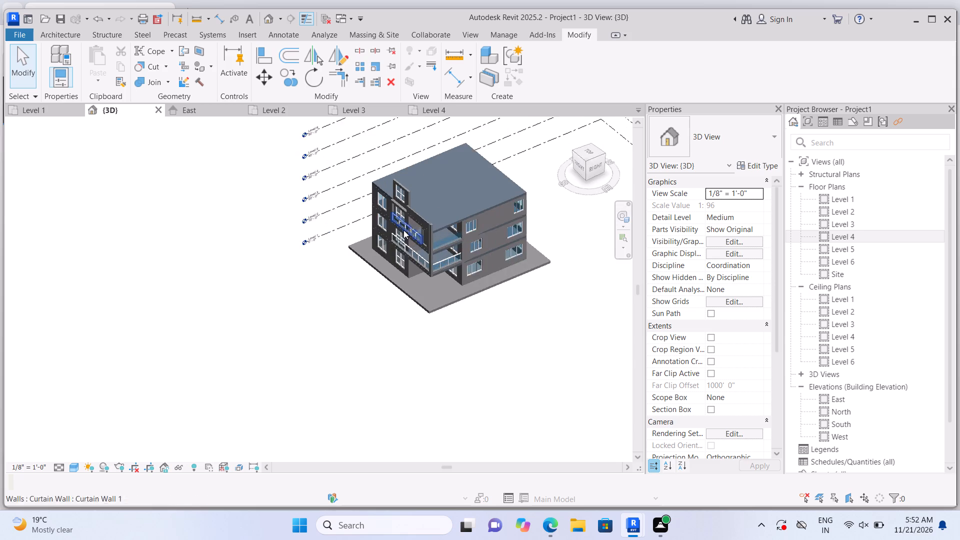
scroll(403, 230, up, 10)
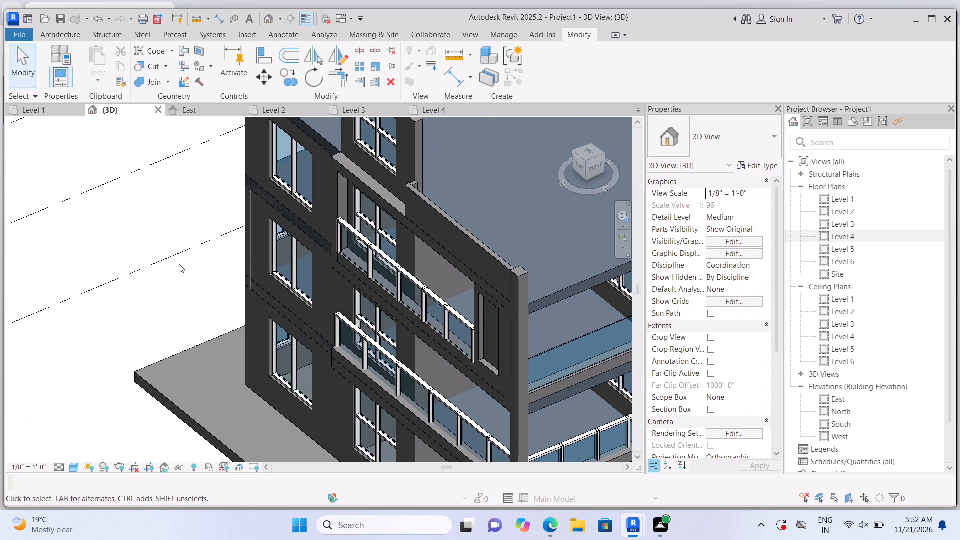
scroll(495, 259, up, 7)
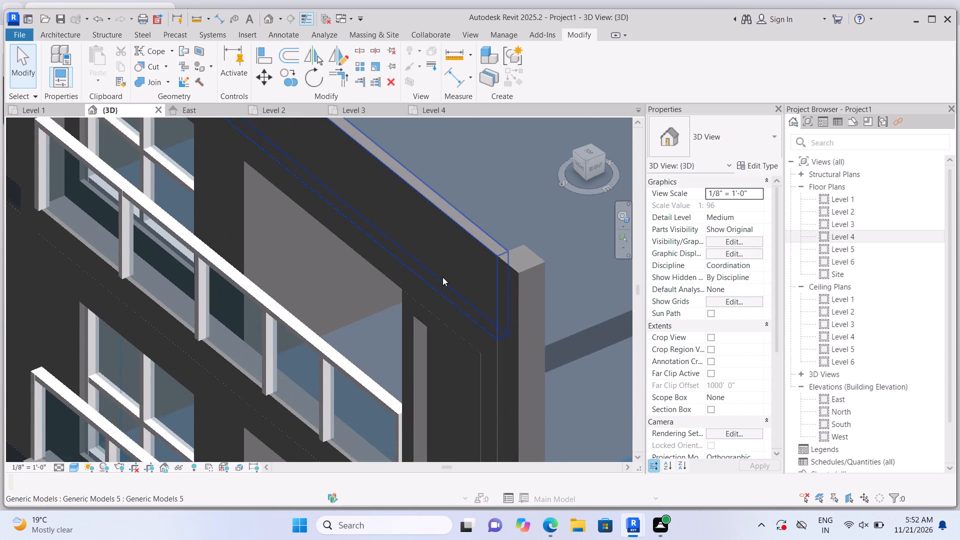
scroll(442, 277, up, 1)
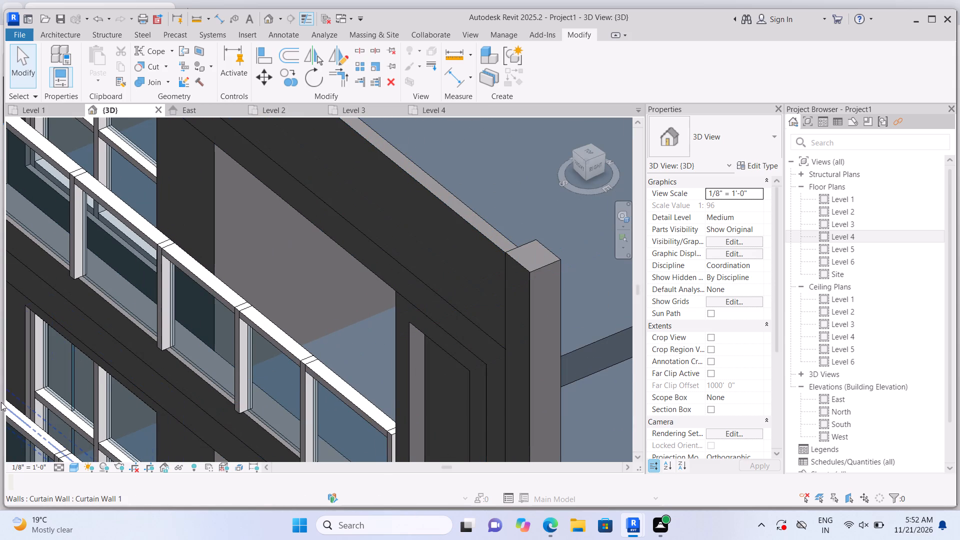
scroll(377, 295, down, 9)
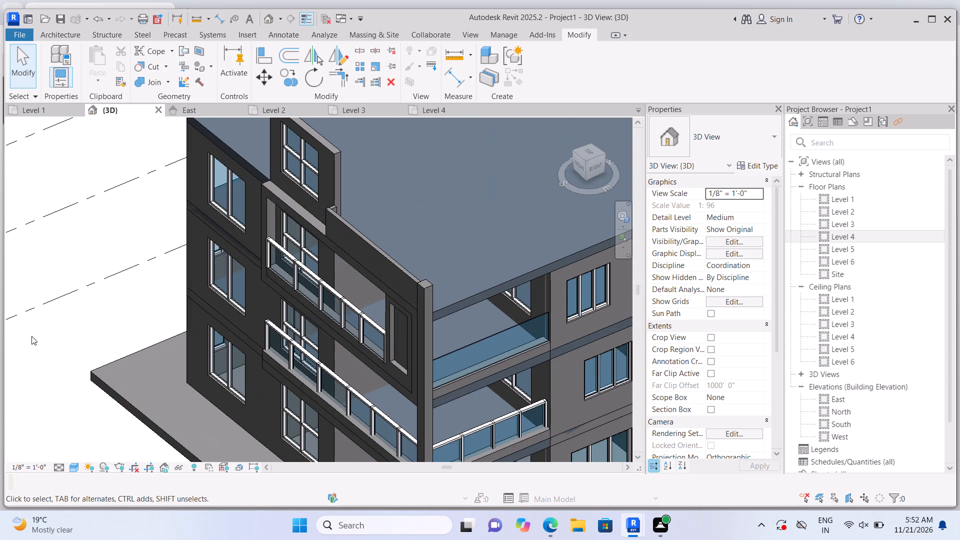
Pull the front face of the long parapet section slightly outward to thicken it towards the facade frame, and clear the selection.
shift+middle_click(25, 334)
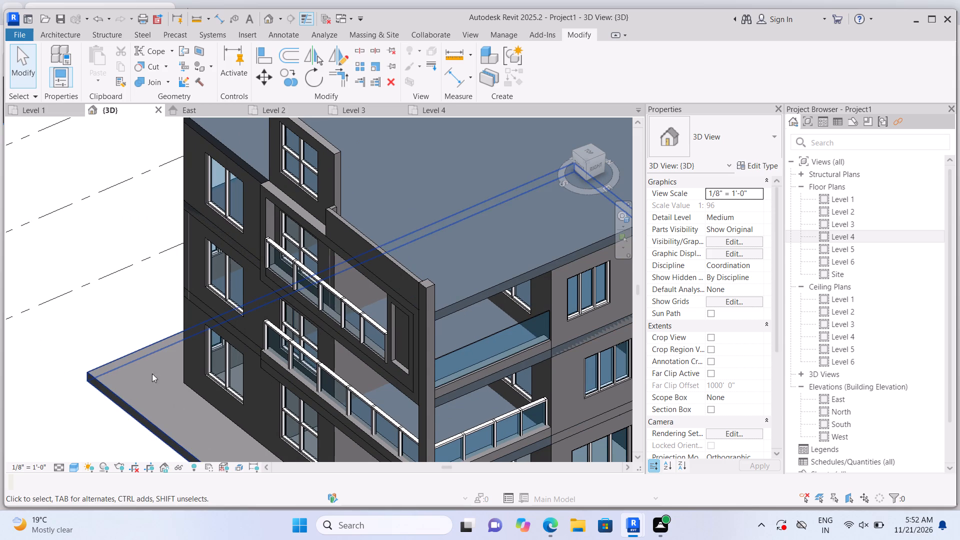
shift+drag(93, 335, 233, 347)
shift+middle_drag(149, 348, 160, 348)
shift+middle_drag(163, 348, 233, 347)
shift+middle_click(233, 347)
shift+triple_click(233, 347)
scroll(397, 289, up, 2)
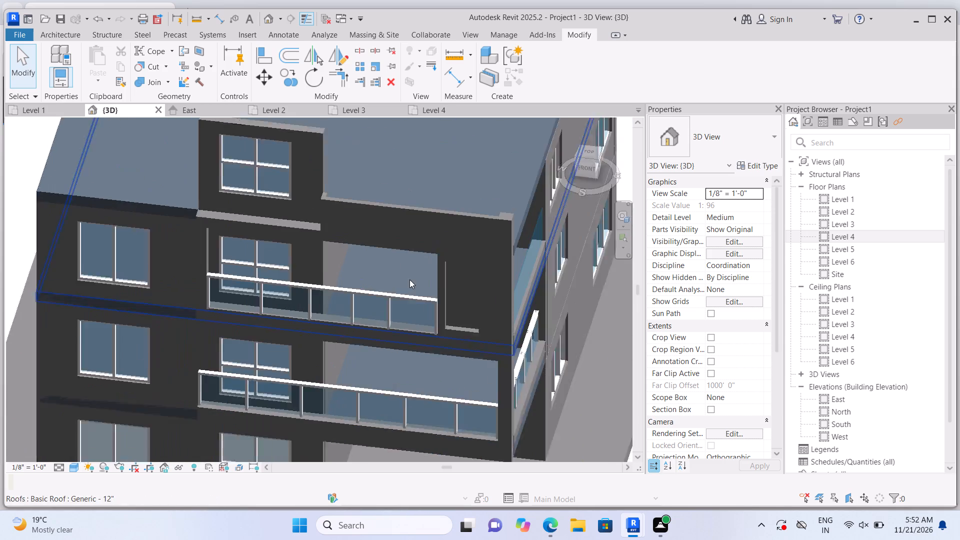
scroll(409, 279, up, 5)
scroll(351, 332, down, 3)
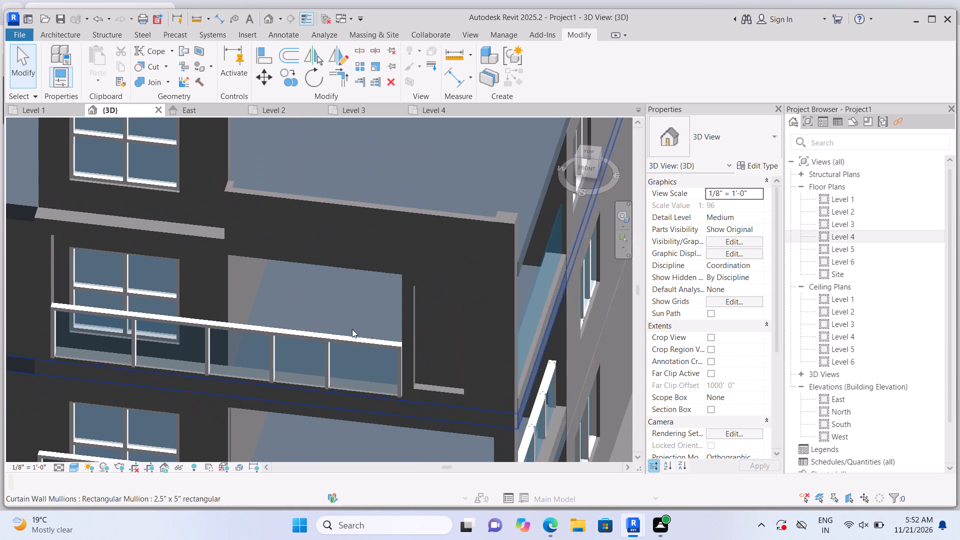
click(428, 220)
scroll(393, 250, up, 3)
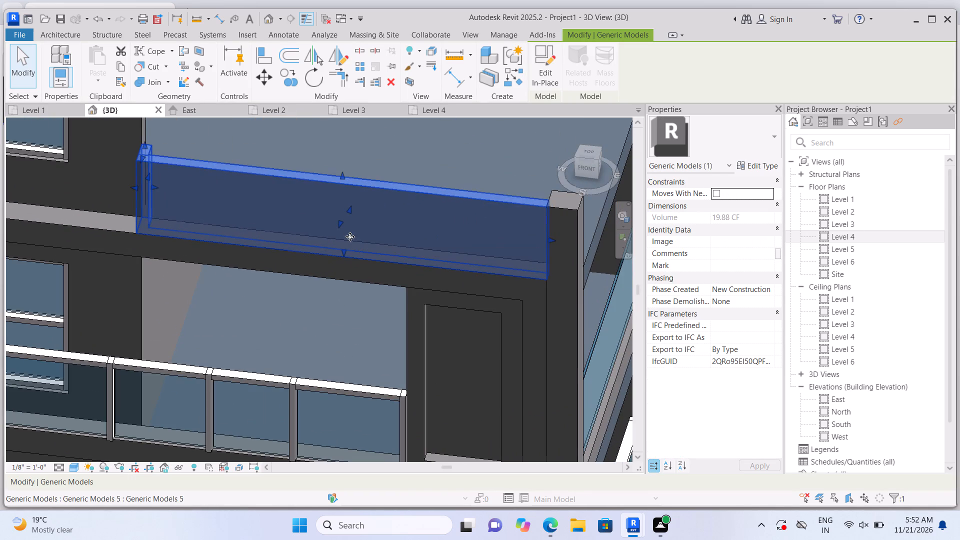
click(337, 222)
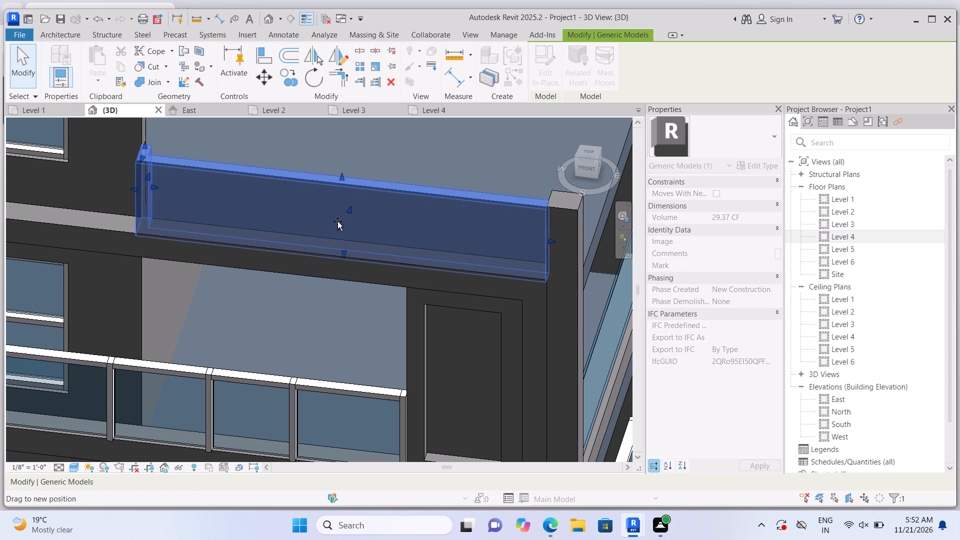
scroll(325, 305, down, 5)
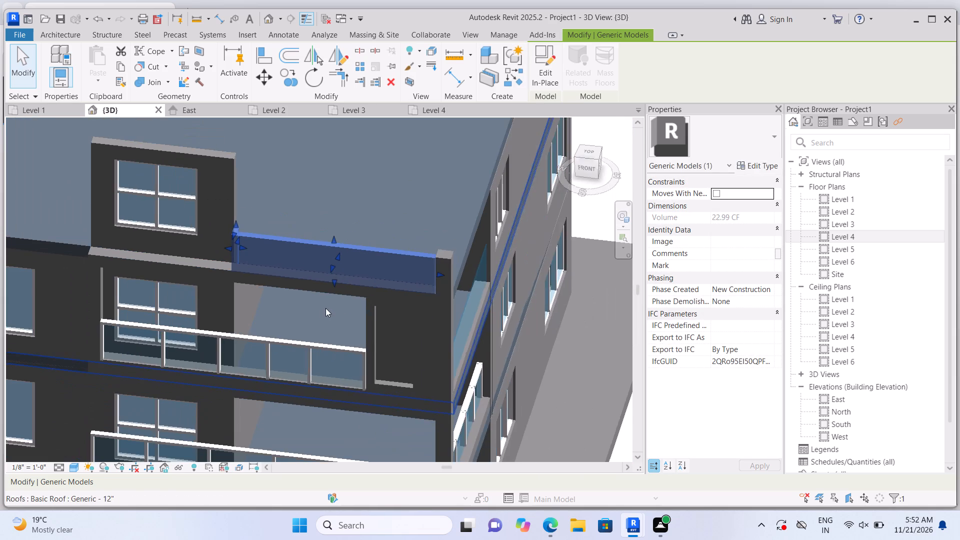
click(591, 222)
Examine the thickened parapet from the front and opposite side, focusing on its joint with the corner post.
scroll(558, 234, up, 3)
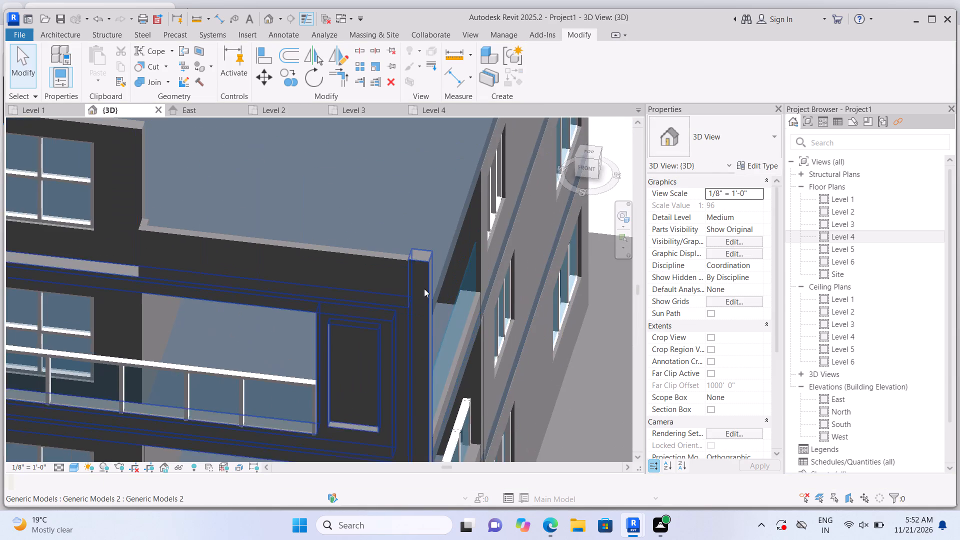
scroll(424, 288, up, 2)
scroll(440, 278, down, 11)
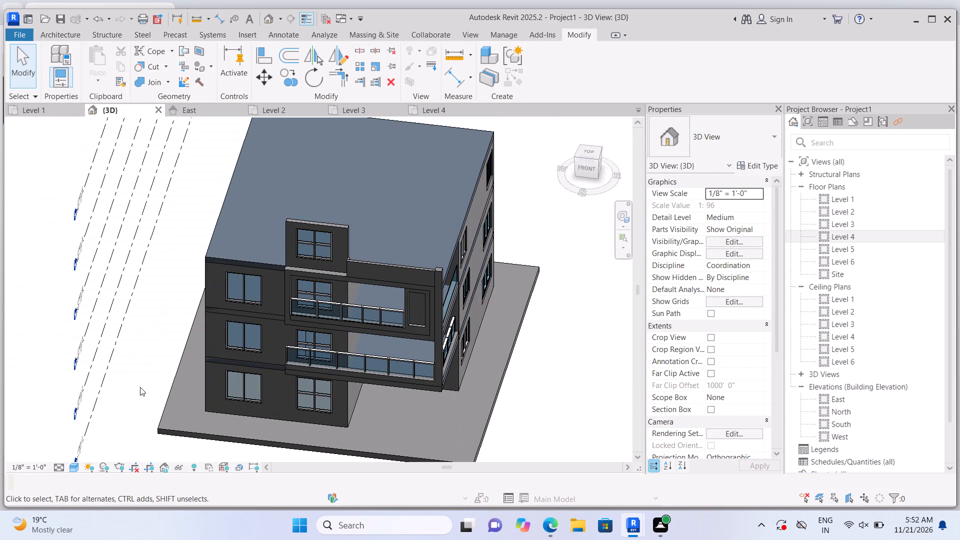
shift+middle_drag(179, 408, 216, 410)
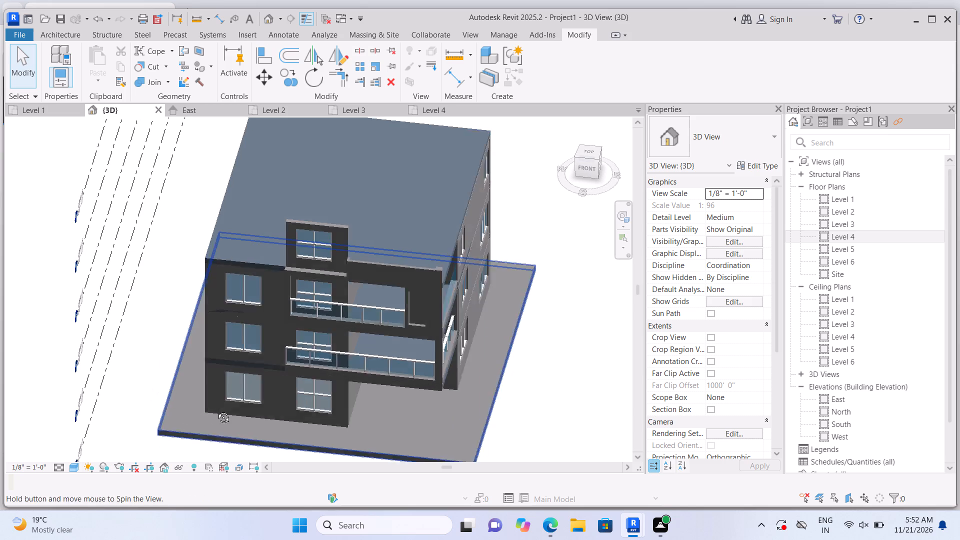
shift+middle_drag(216, 410, 220, 409)
shift+middle_drag(121, 395, 173, 405)
shift+drag(144, 404, 173, 405)
scroll(453, 291, up, 3)
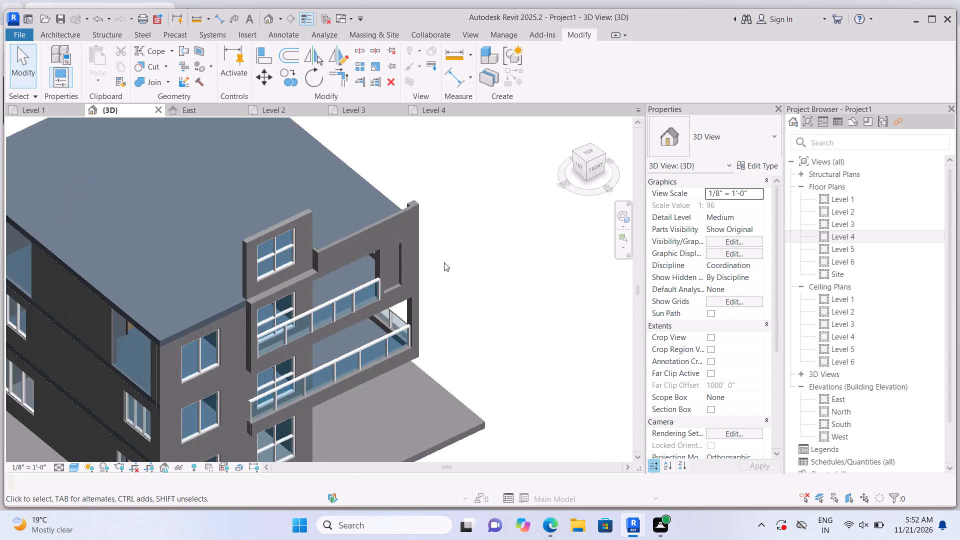
scroll(444, 262, up, 3)
scroll(428, 224, up, 5)
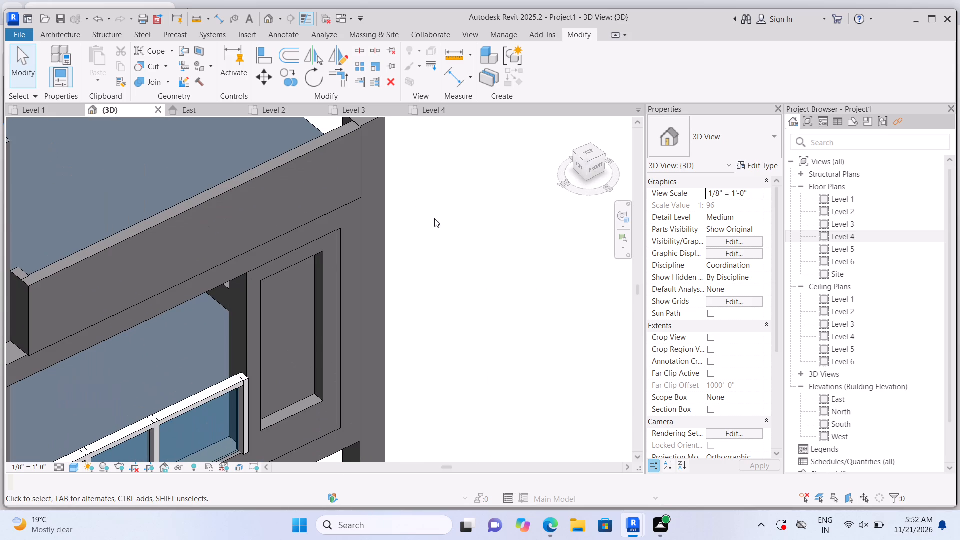
middle_drag(499, 282, 505, 291)
scroll(520, 300, down, 4)
scroll(459, 187, up, 3)
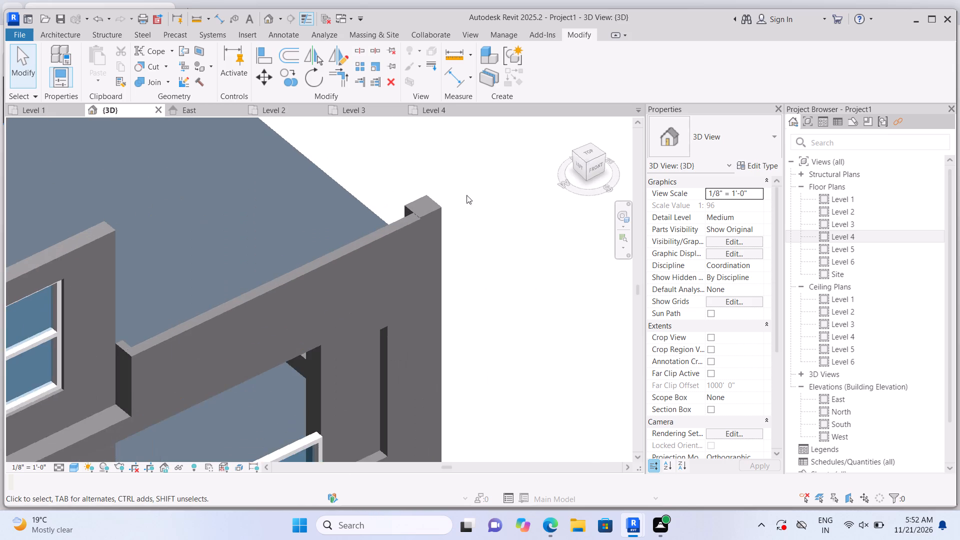
scroll(472, 207, up, 2)
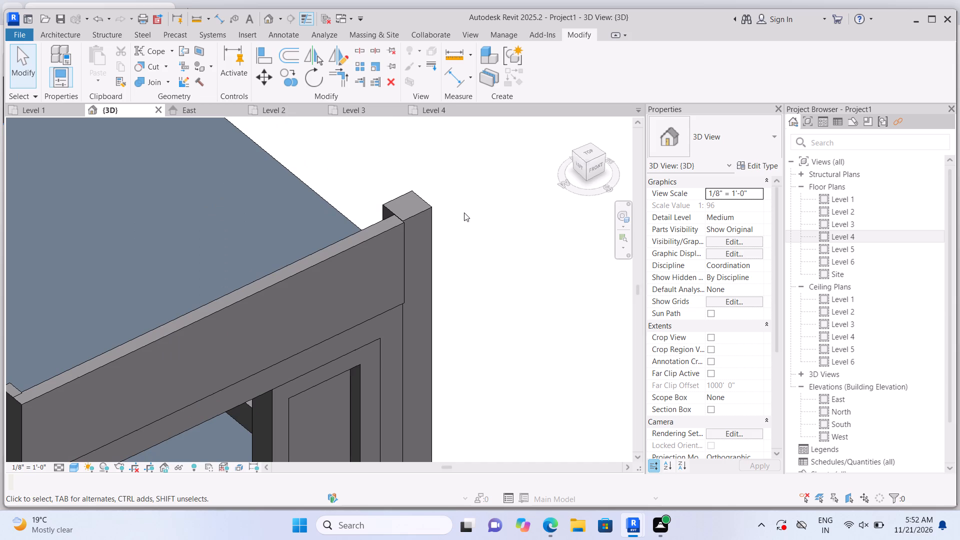
scroll(460, 213, up, 6)
scroll(468, 169, up, 2)
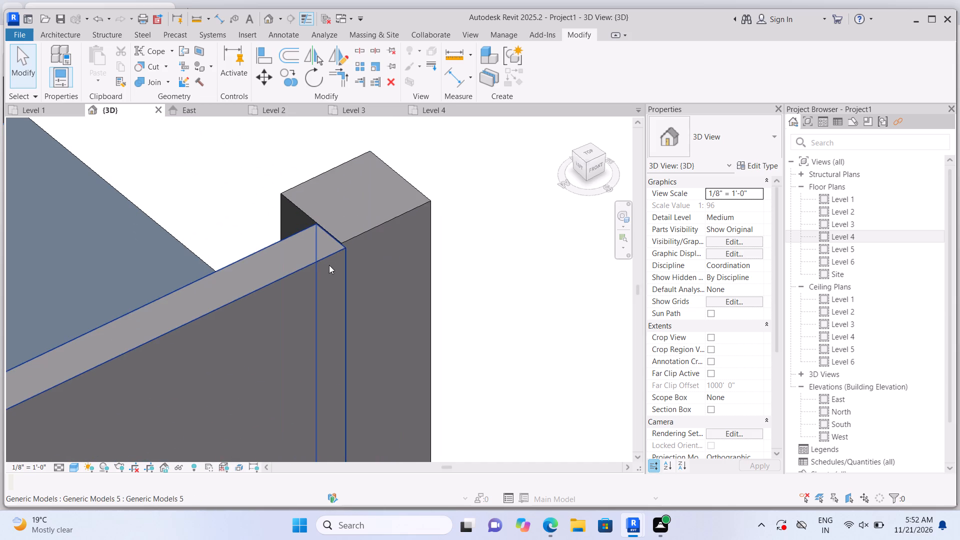
Lower the top of the facade frame's outer corner post slightly towards the adjoining long parapet section and clear the selection.
click(381, 223)
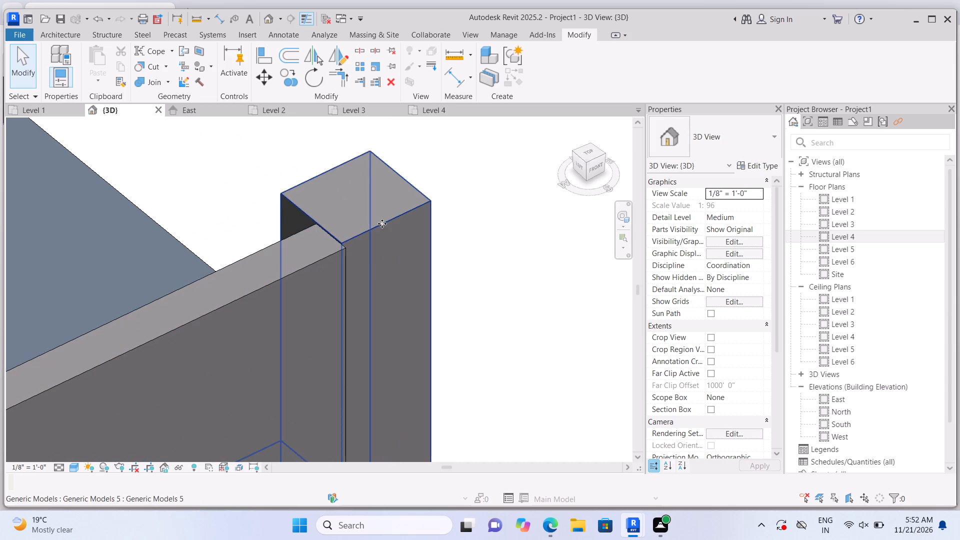
scroll(373, 230, up, 3)
drag(348, 173, 348, 174)
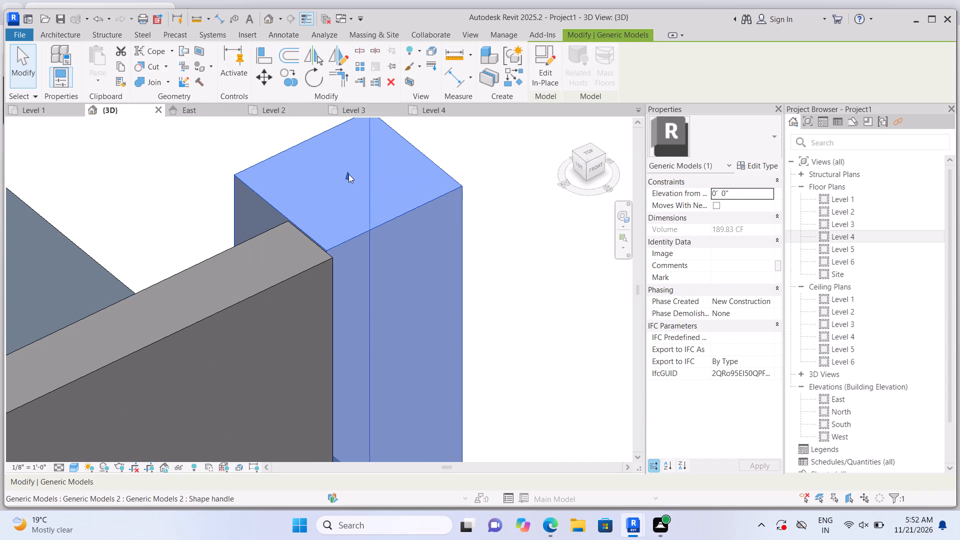
drag(348, 174, 356, 187)
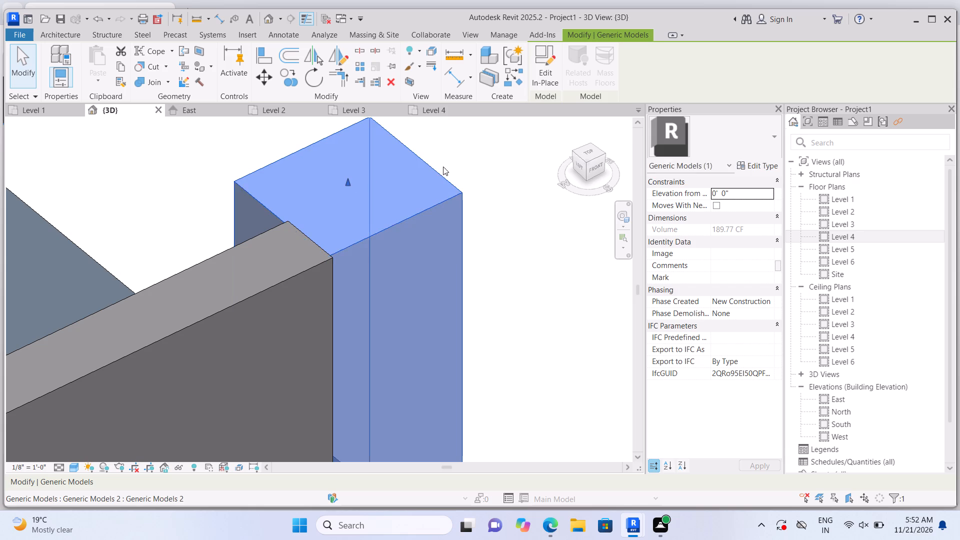
click(444, 166)
Move the front face of the long parapet section back inward towards the facade frame's face and clear the selection.
scroll(444, 165, down, 4)
scroll(453, 254, down, 4)
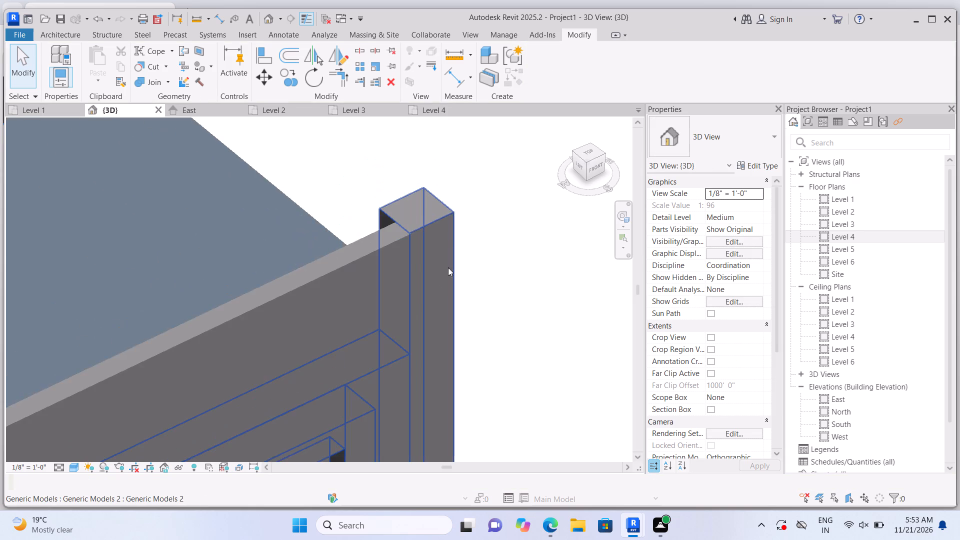
scroll(403, 307, up, 3)
click(368, 300)
scroll(361, 302, up, 4)
scroll(360, 301, down, 4)
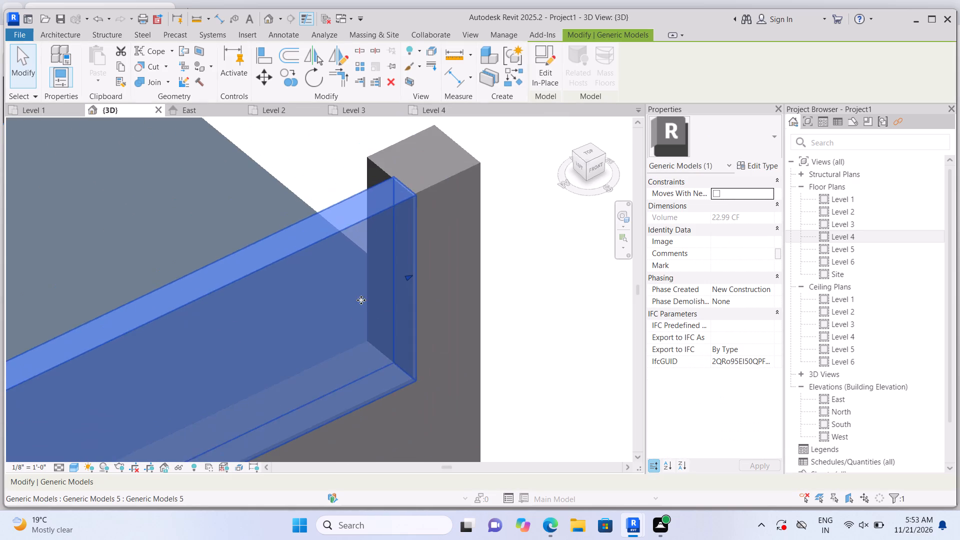
scroll(361, 300, down, 4)
scroll(138, 430, up, 2)
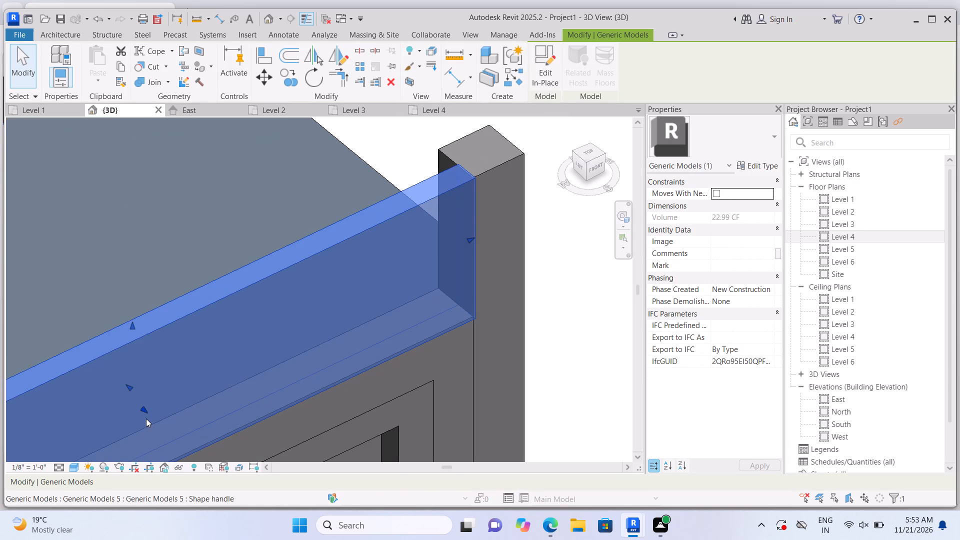
drag(141, 408, 136, 404)
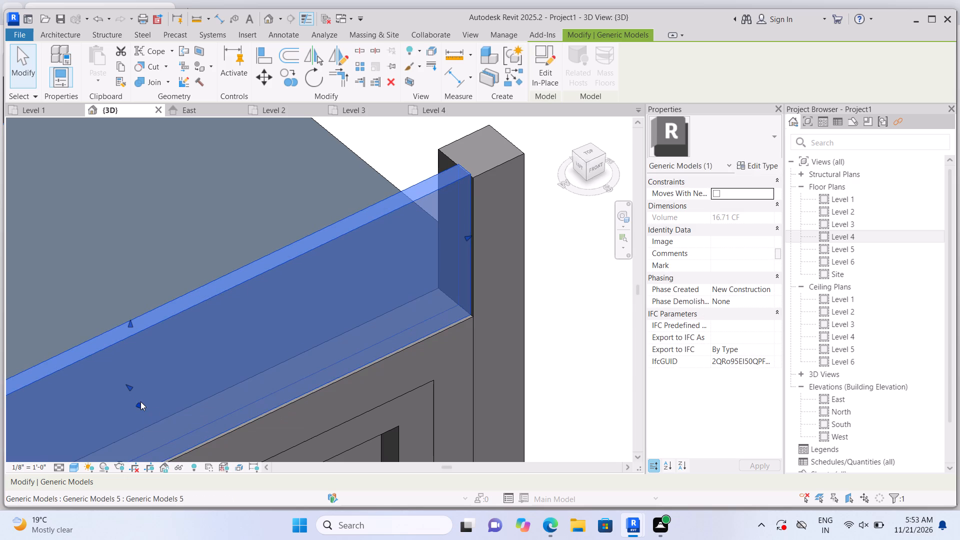
click(140, 402)
click(594, 301)
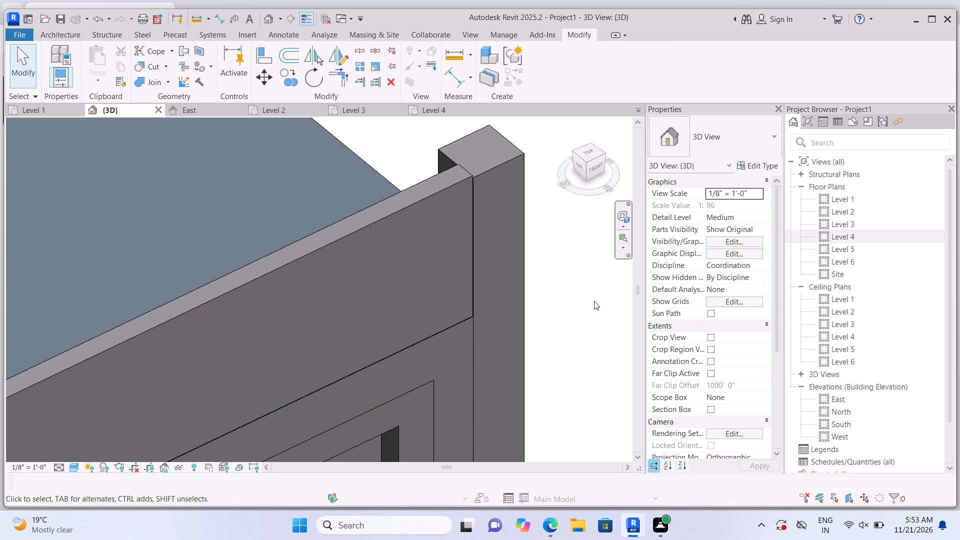
Nudge the long parapet section's front face again to fine-tune its alignment with the facade frame below.
scroll(593, 301, up, 4)
scroll(527, 289, up, 4)
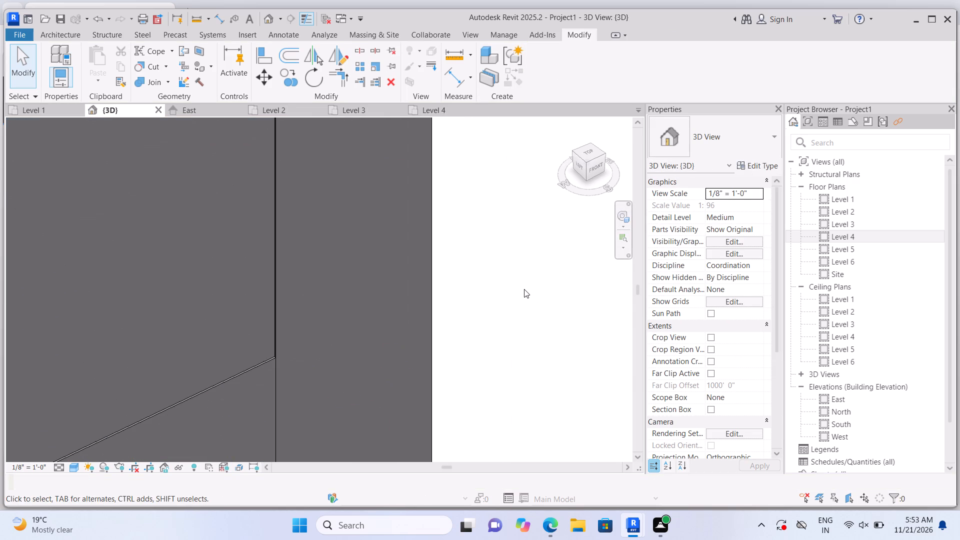
scroll(524, 289, down, 11)
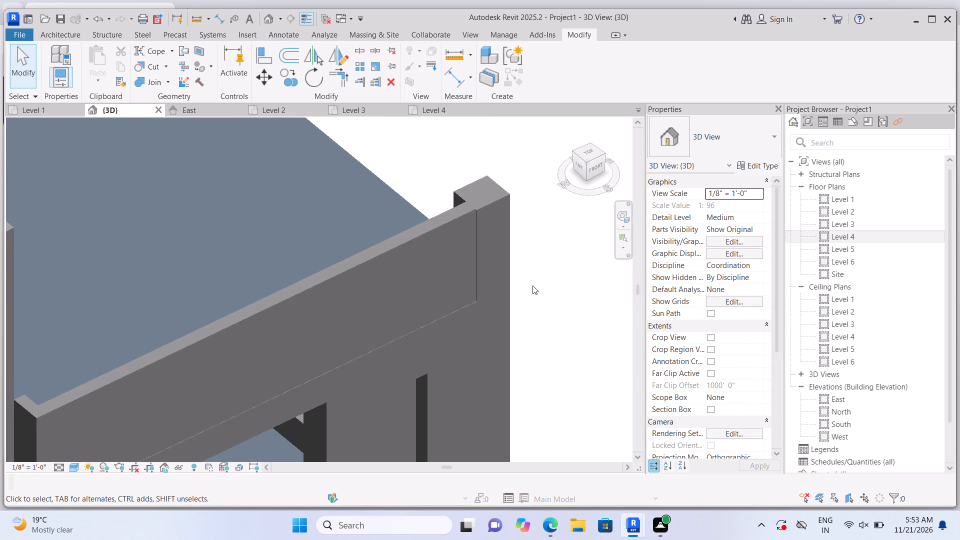
scroll(389, 313, down, 1)
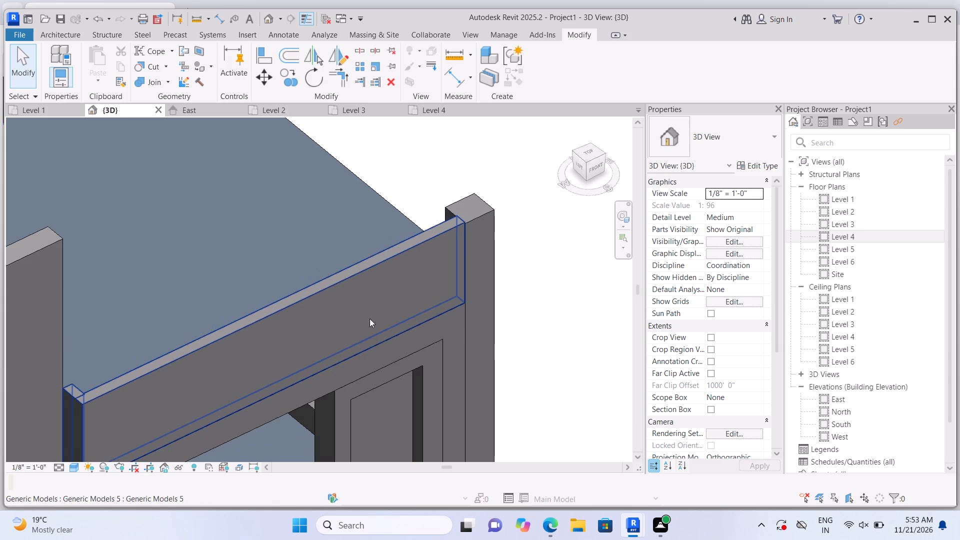
click(361, 320)
scroll(323, 347, up, 1)
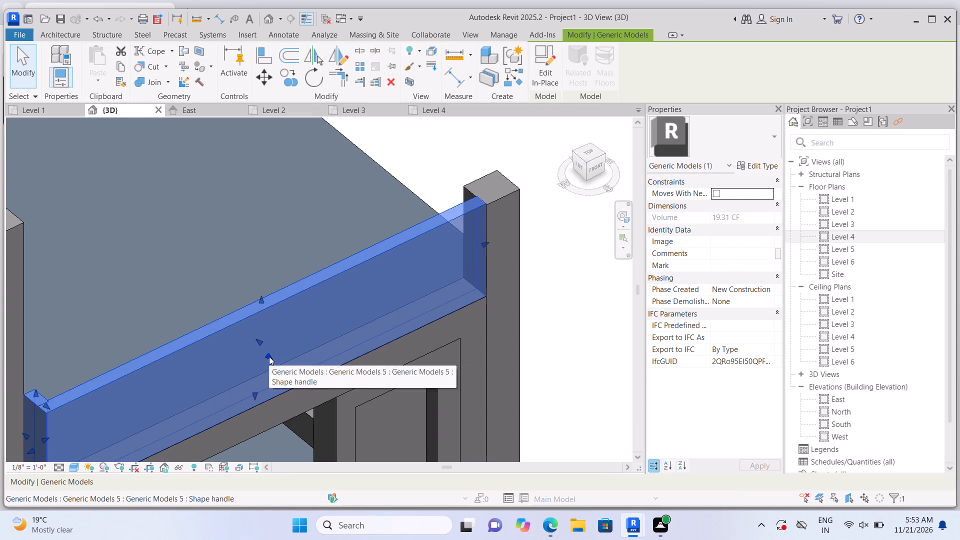
click(269, 356)
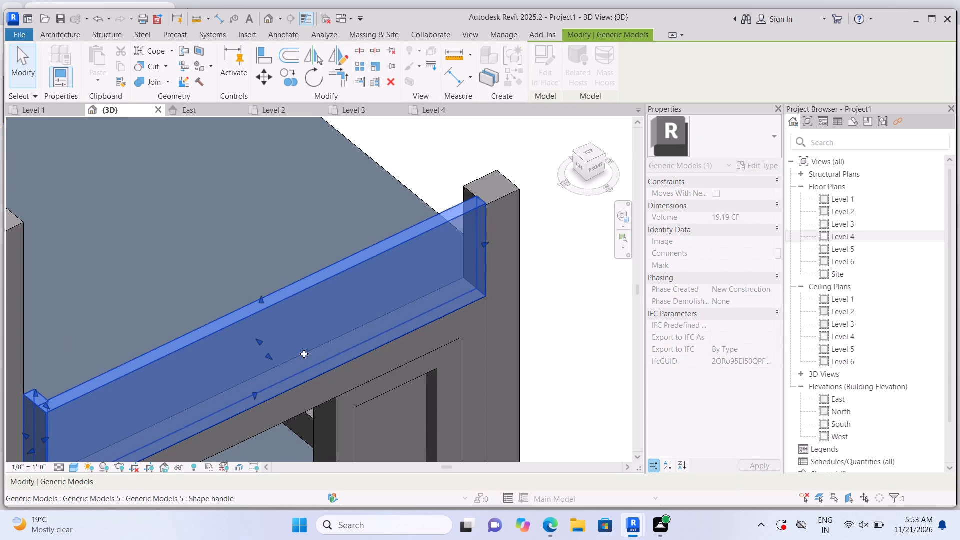
click(560, 297)
Examine the joint between the long parapet section, the corner post and the facade frame beam below.
scroll(564, 294, up, 3)
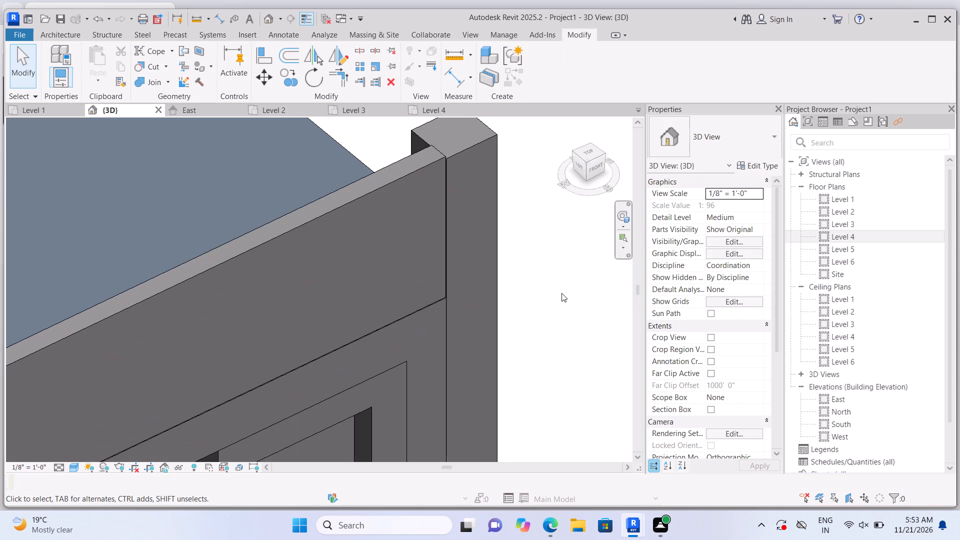
scroll(560, 293, down, 10)
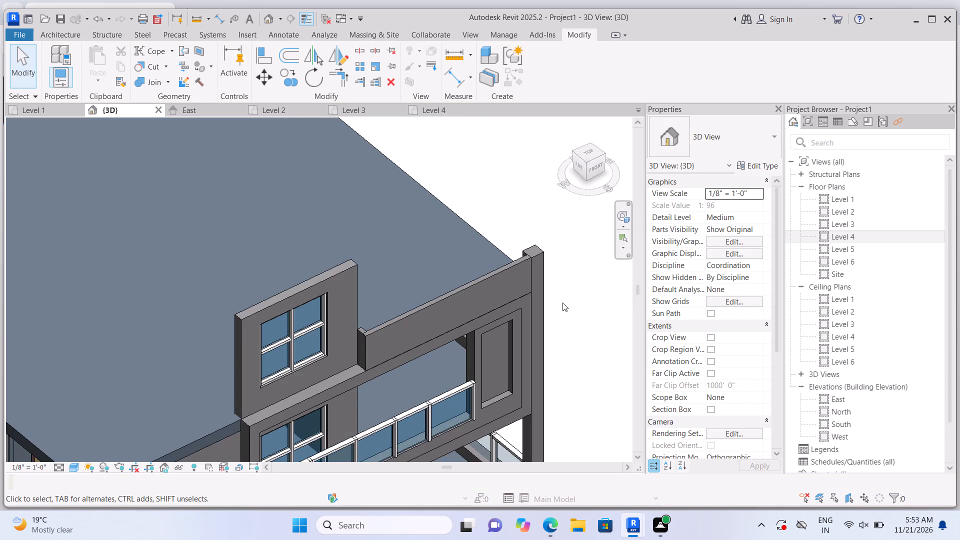
middle_click(496, 285)
scroll(495, 285, up, 10)
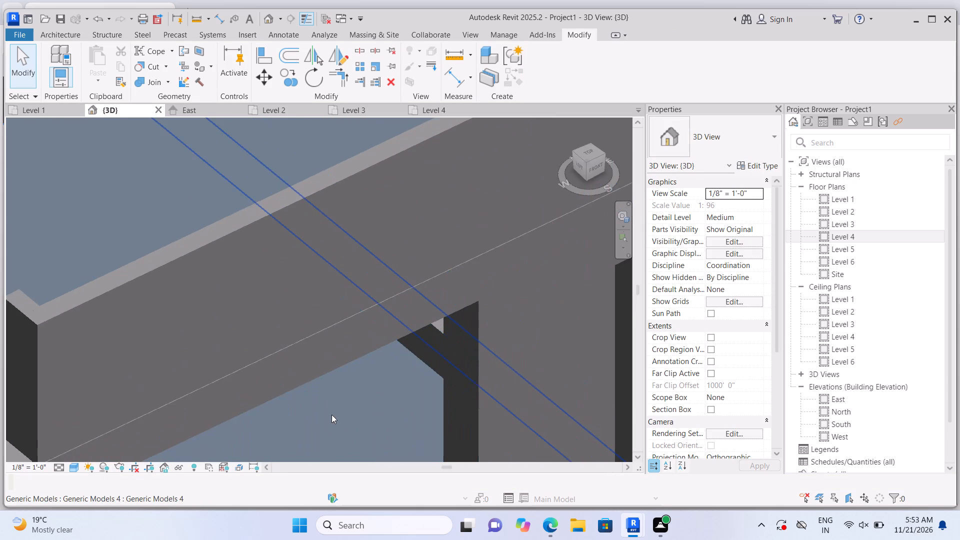
scroll(321, 421, down, 7)
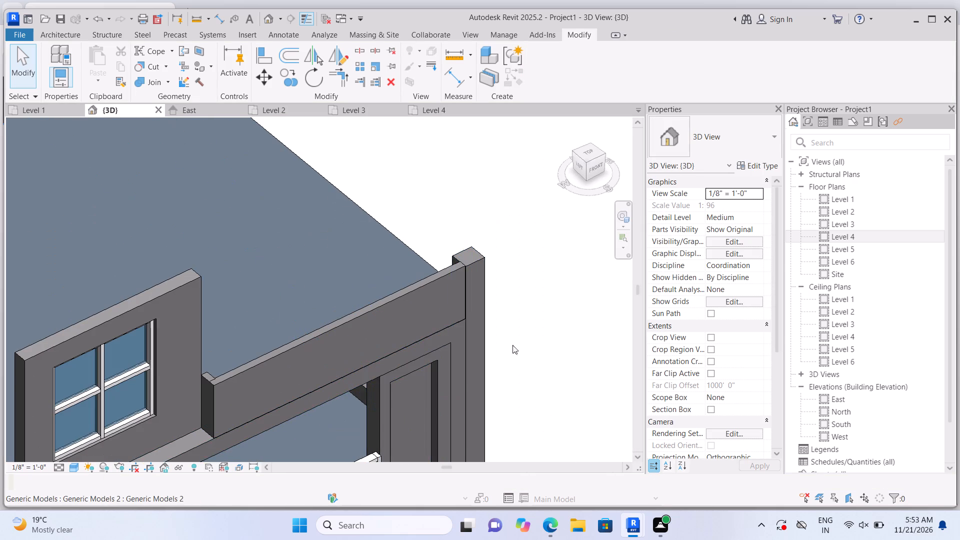
scroll(519, 316, up, 10)
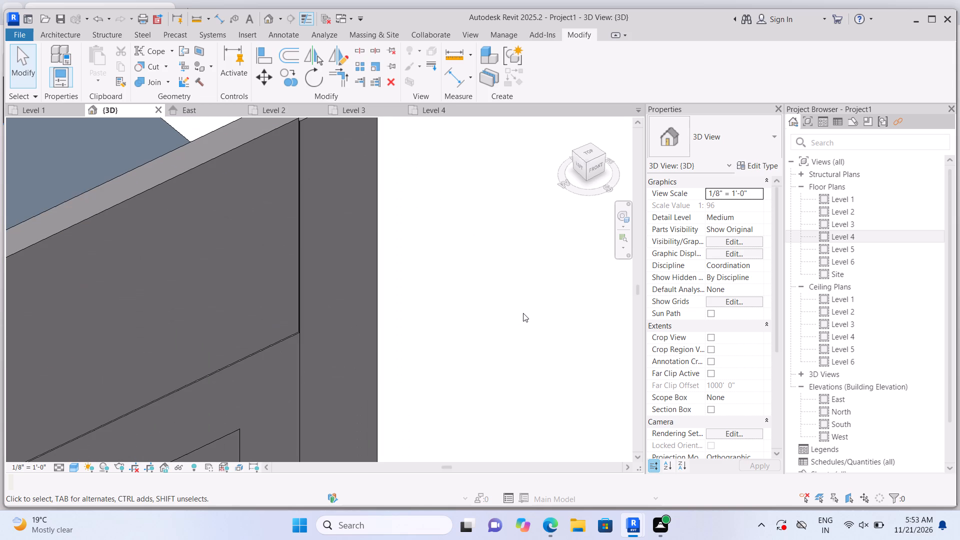
scroll(523, 313, down, 3)
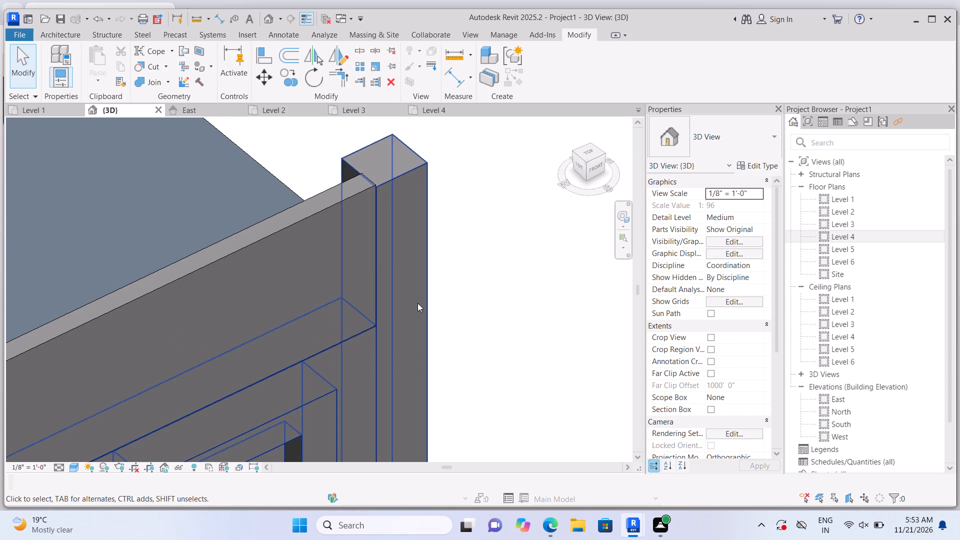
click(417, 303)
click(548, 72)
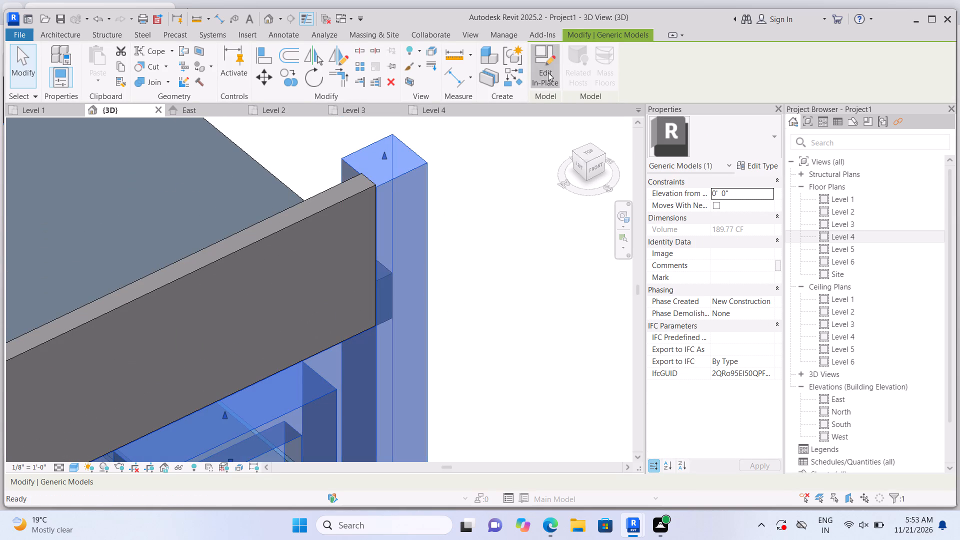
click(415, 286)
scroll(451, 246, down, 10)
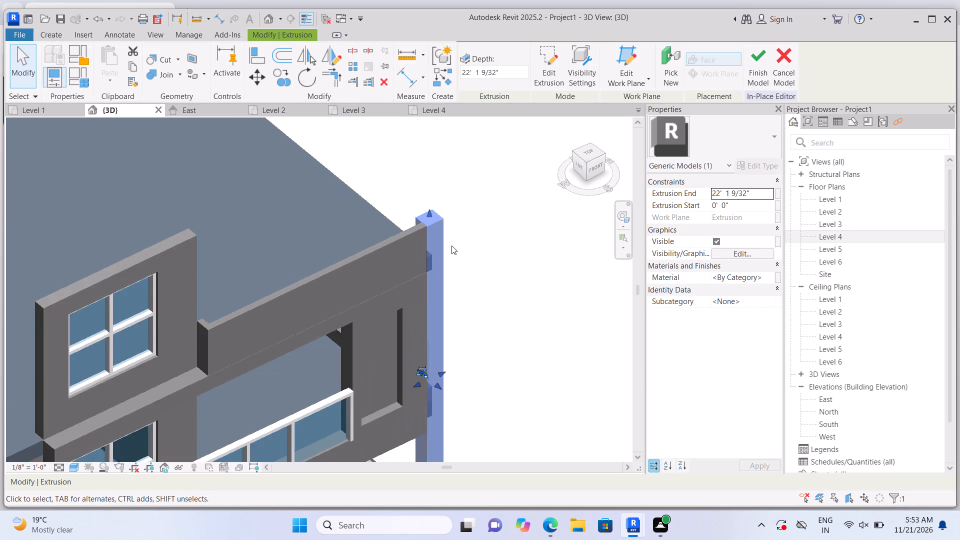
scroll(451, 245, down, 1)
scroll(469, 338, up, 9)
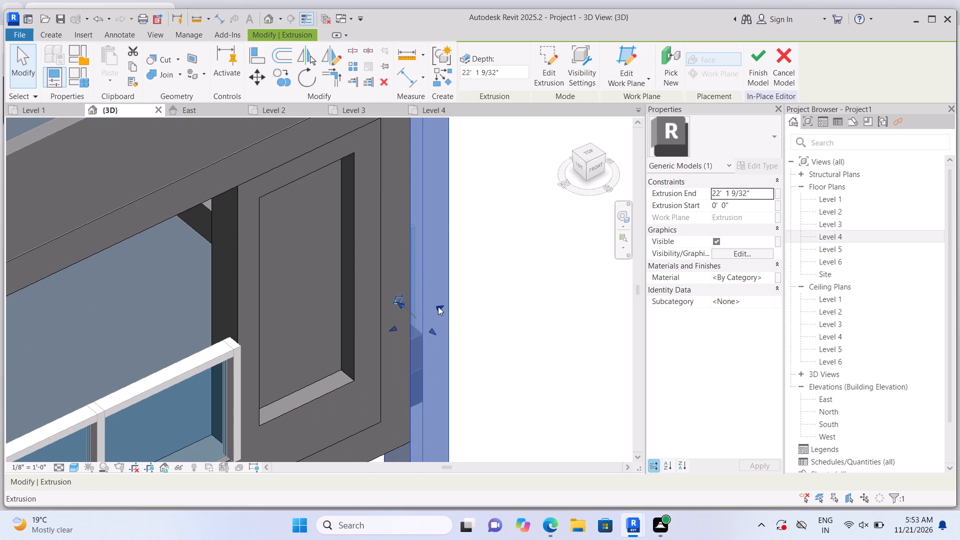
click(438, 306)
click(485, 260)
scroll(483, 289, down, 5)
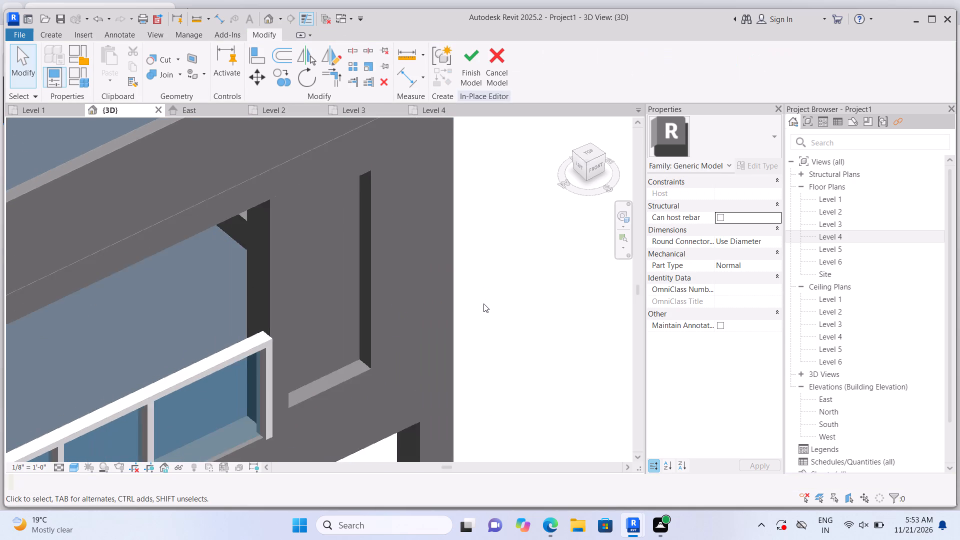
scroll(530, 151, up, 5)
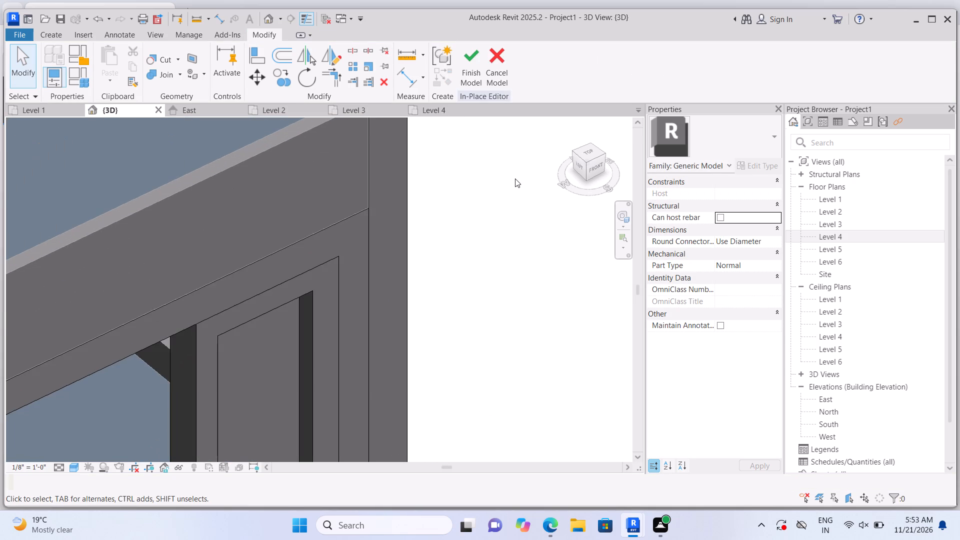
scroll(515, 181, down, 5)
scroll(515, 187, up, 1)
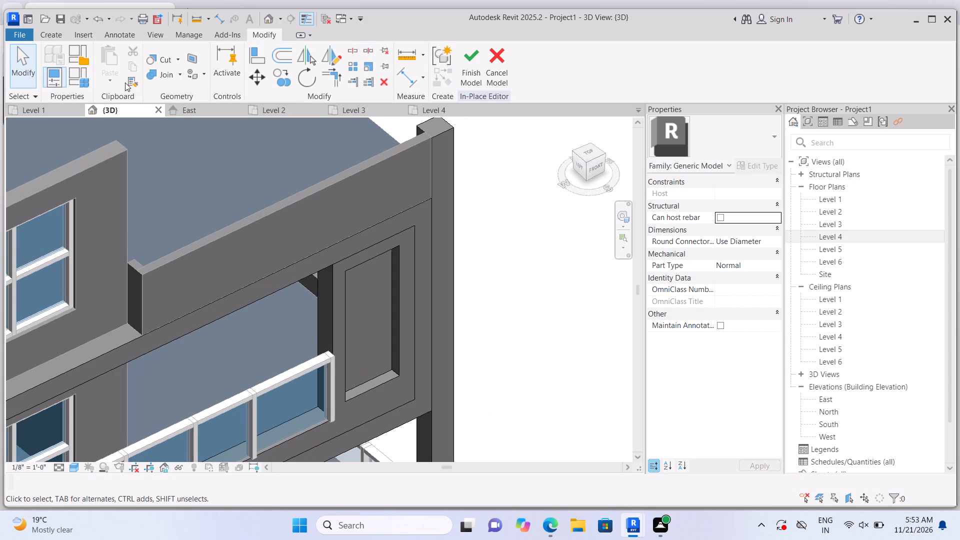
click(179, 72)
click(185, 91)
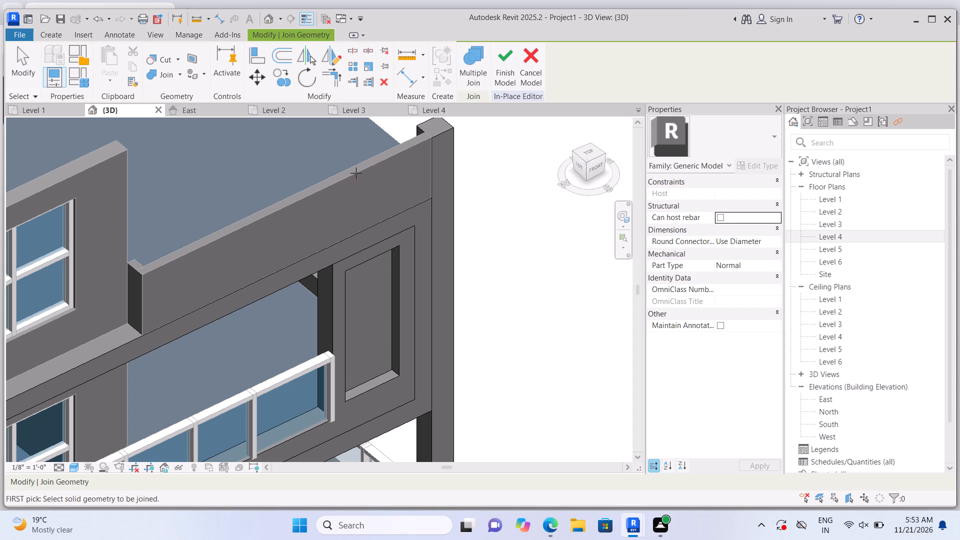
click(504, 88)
Open the facade frame for in-place editing and join its outer corner post's geometry with the adjoining long parapet section.
click(388, 227)
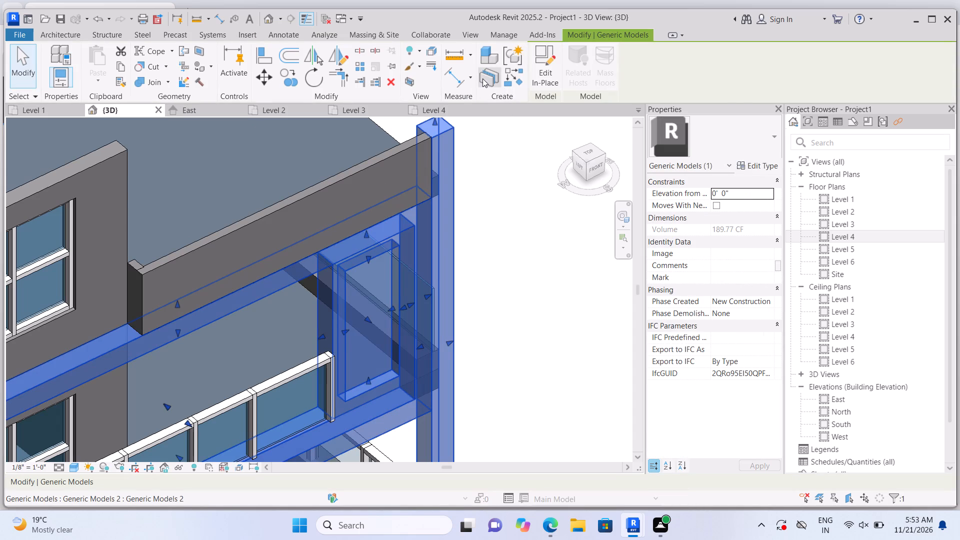
click(535, 71)
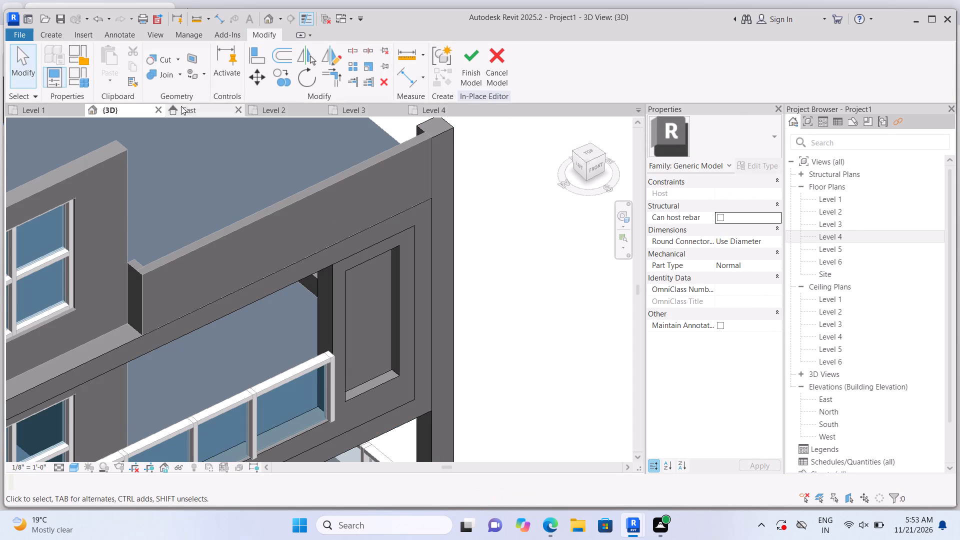
click(180, 75)
click(183, 93)
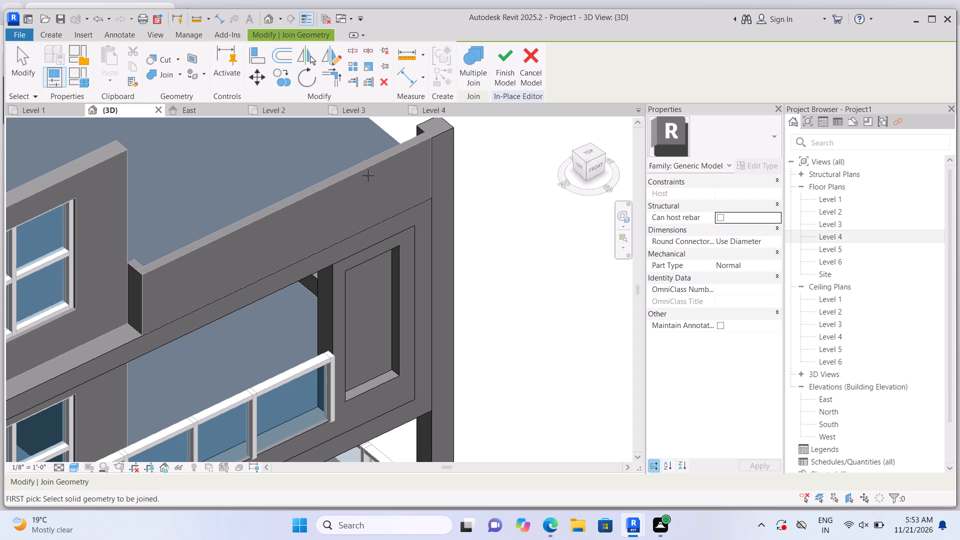
click(447, 195)
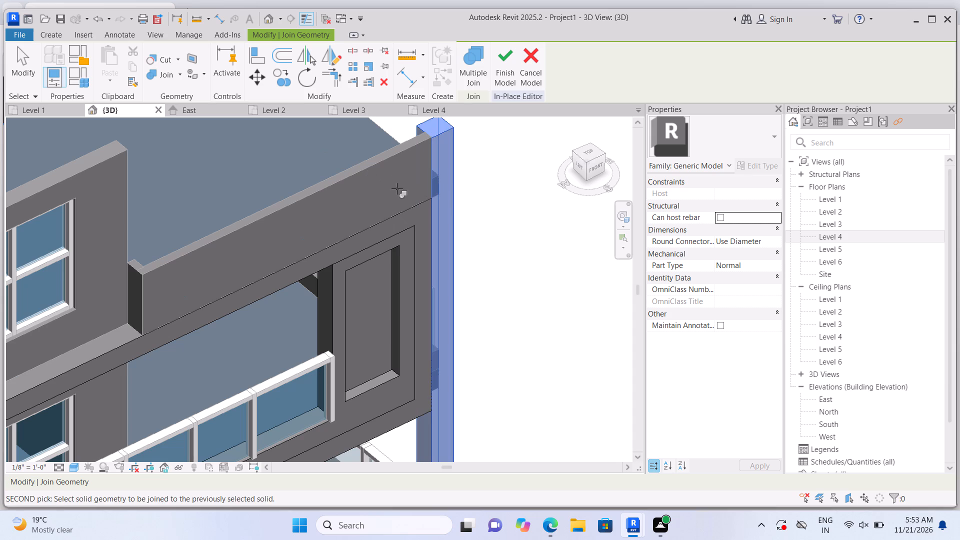
click(385, 185)
click(385, 185)
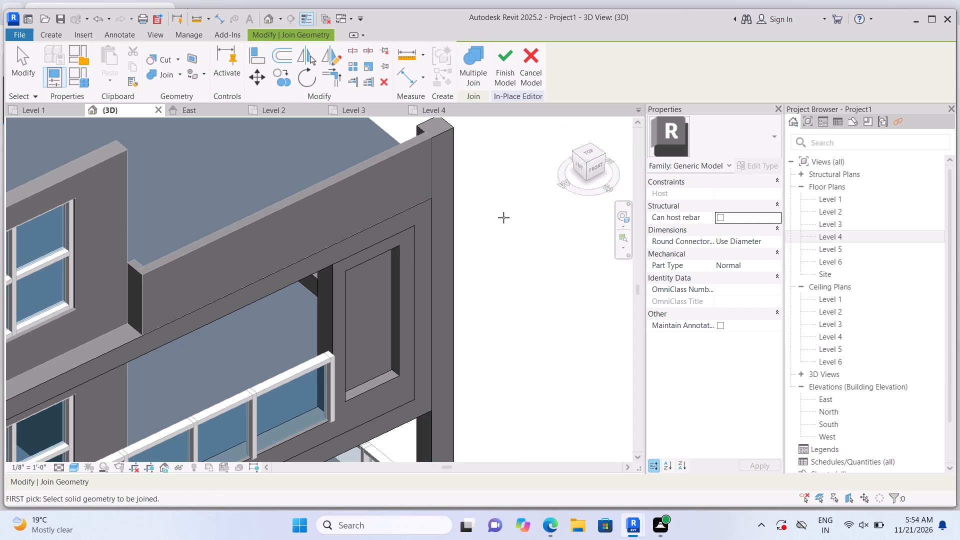
key(Escape)
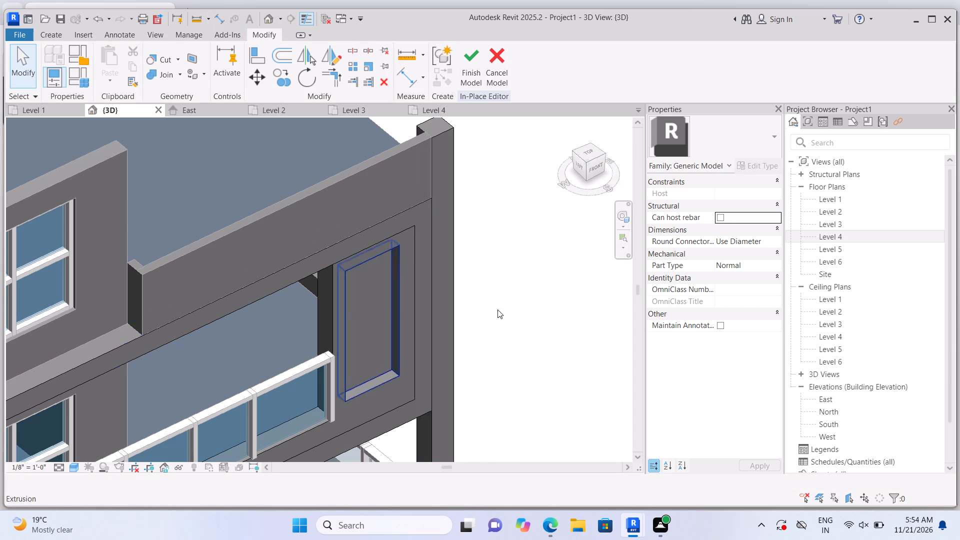
Examine the joint between the corner post and the long parapet section from close up, including the top edges.
scroll(882, 427, up, 2)
scroll(274, 0, up, 1)
scroll(441, 149, up, 3)
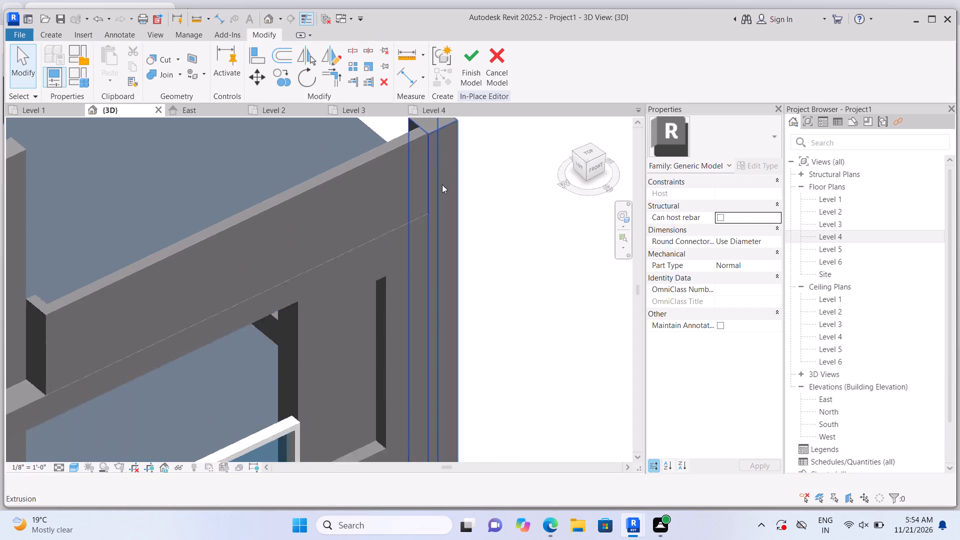
scroll(442, 184, up, 11)
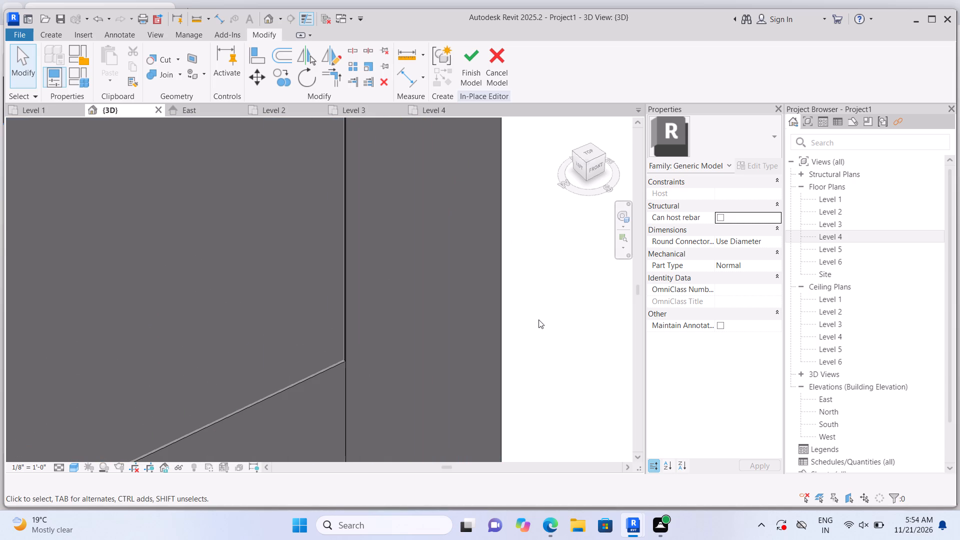
scroll(538, 319, down, 8)
scroll(508, 196, up, 1)
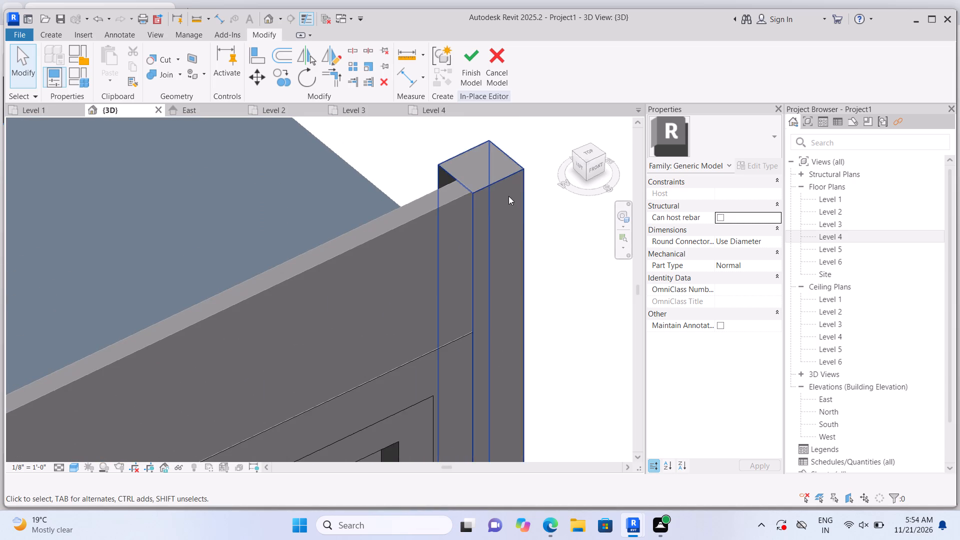
Finish the in-place editing of the facade frame.
click(478, 73)
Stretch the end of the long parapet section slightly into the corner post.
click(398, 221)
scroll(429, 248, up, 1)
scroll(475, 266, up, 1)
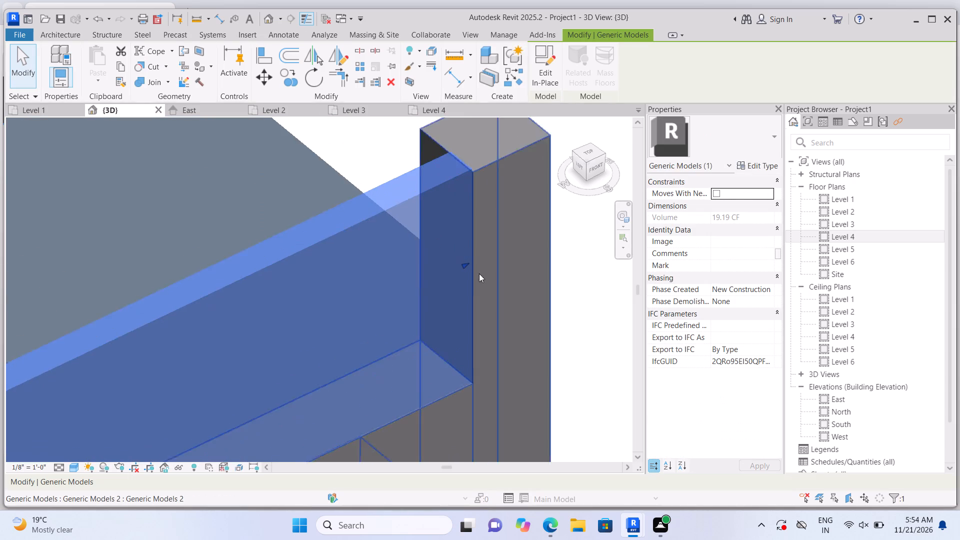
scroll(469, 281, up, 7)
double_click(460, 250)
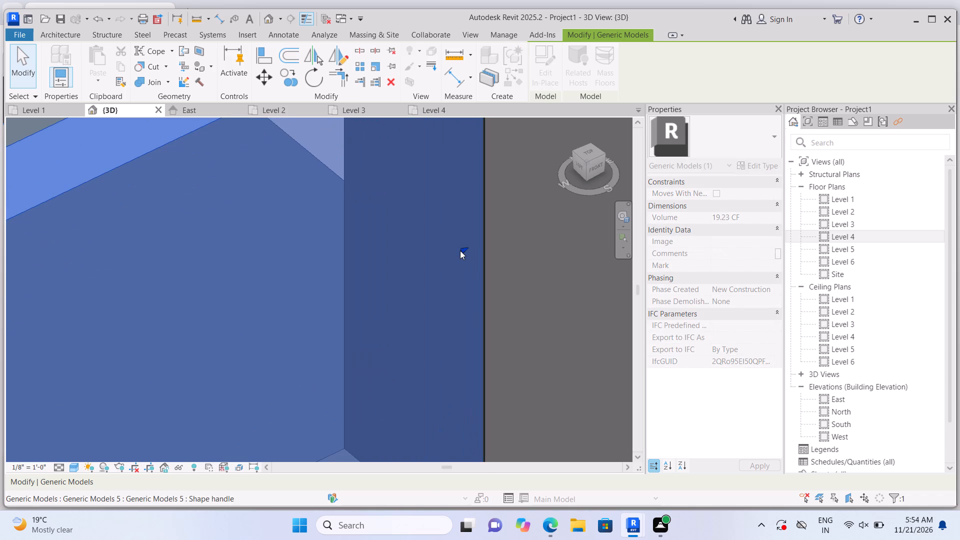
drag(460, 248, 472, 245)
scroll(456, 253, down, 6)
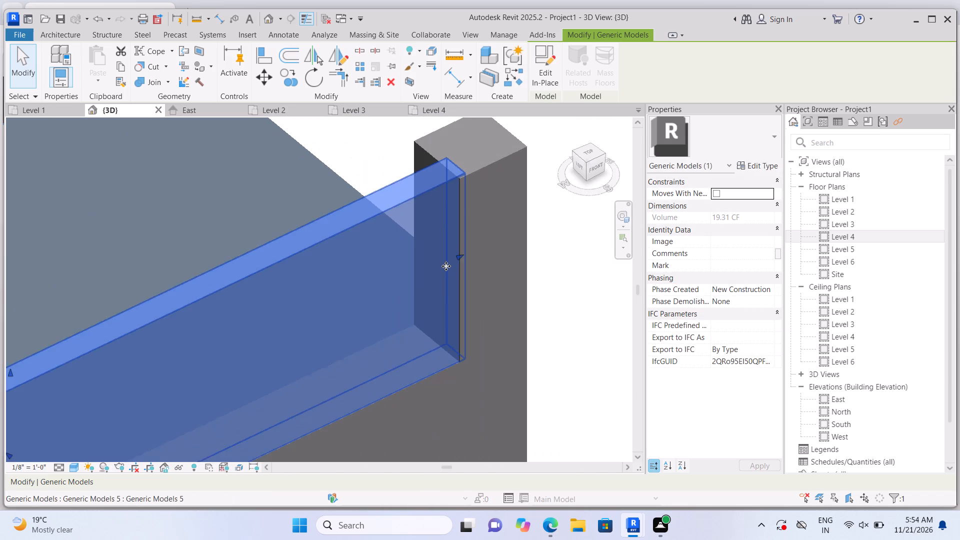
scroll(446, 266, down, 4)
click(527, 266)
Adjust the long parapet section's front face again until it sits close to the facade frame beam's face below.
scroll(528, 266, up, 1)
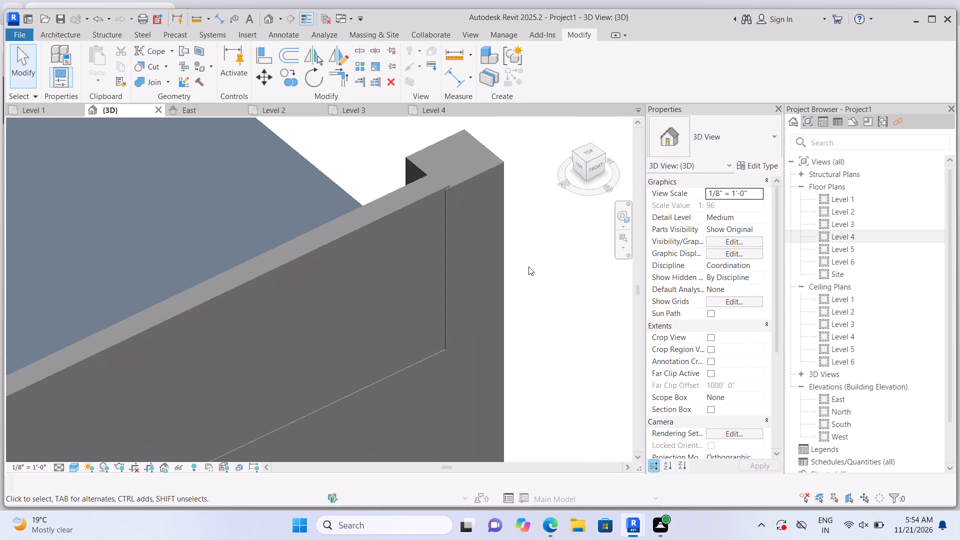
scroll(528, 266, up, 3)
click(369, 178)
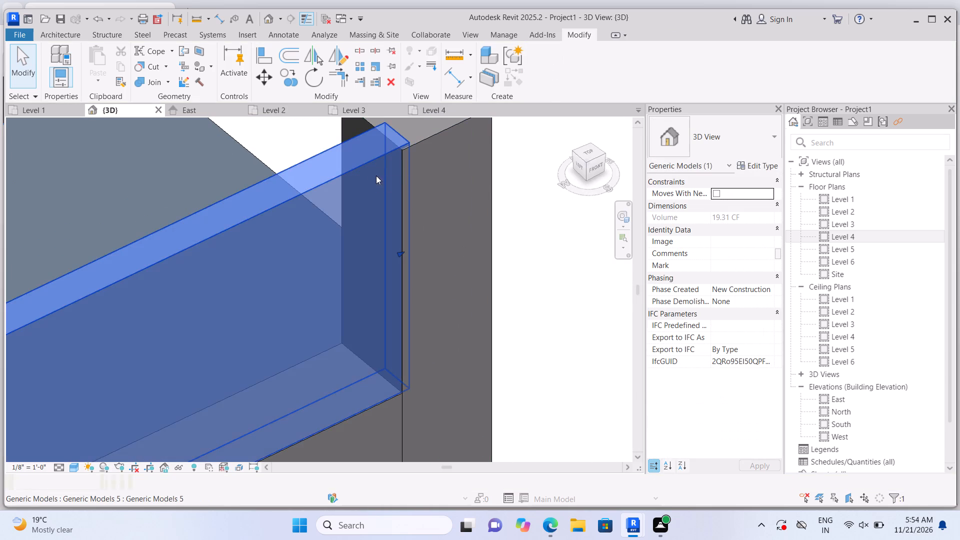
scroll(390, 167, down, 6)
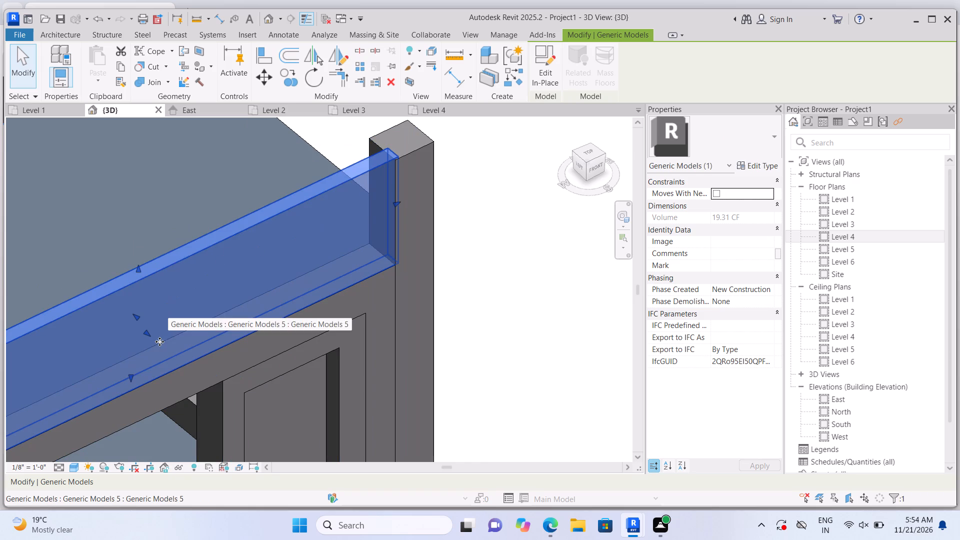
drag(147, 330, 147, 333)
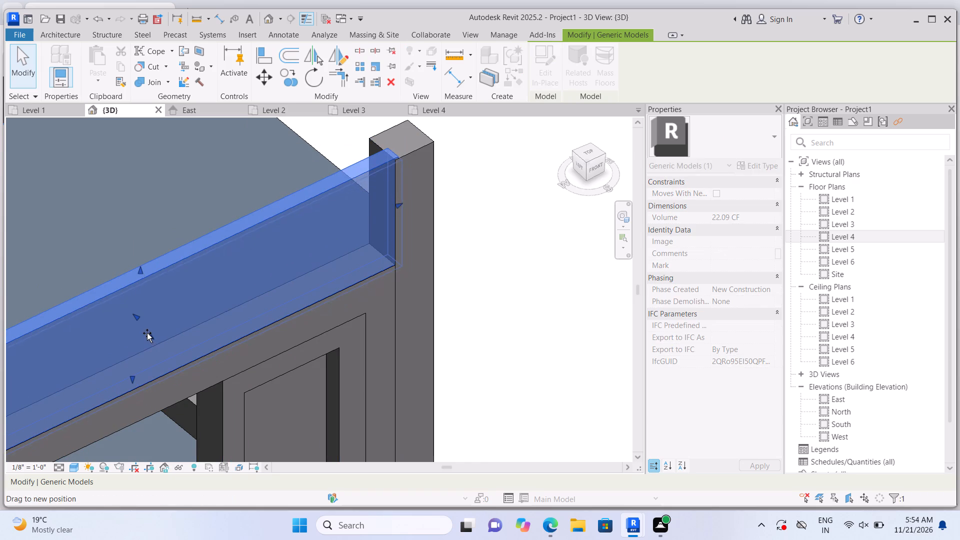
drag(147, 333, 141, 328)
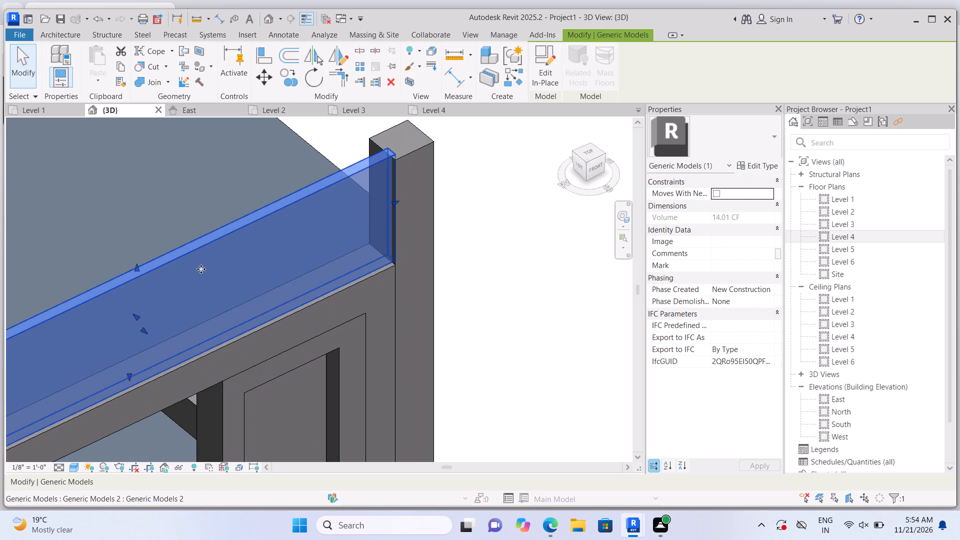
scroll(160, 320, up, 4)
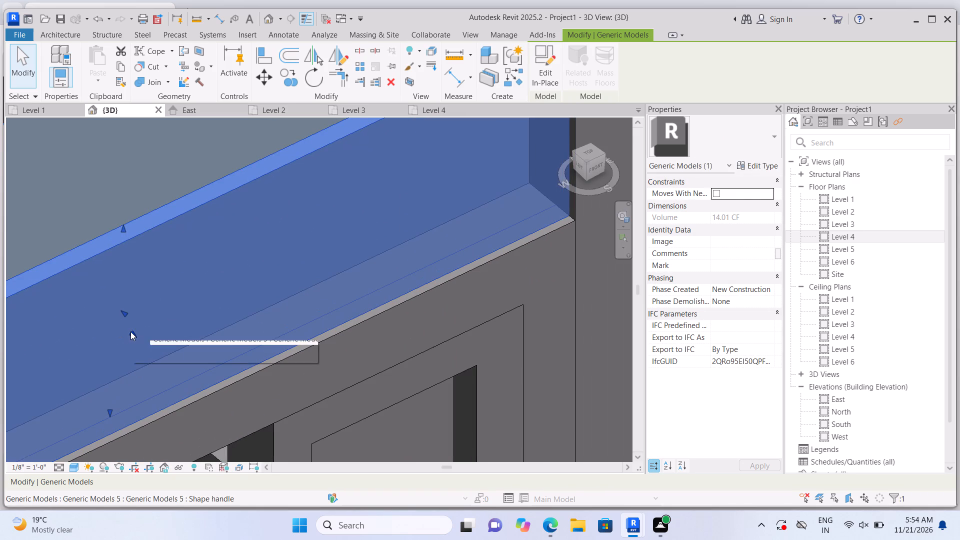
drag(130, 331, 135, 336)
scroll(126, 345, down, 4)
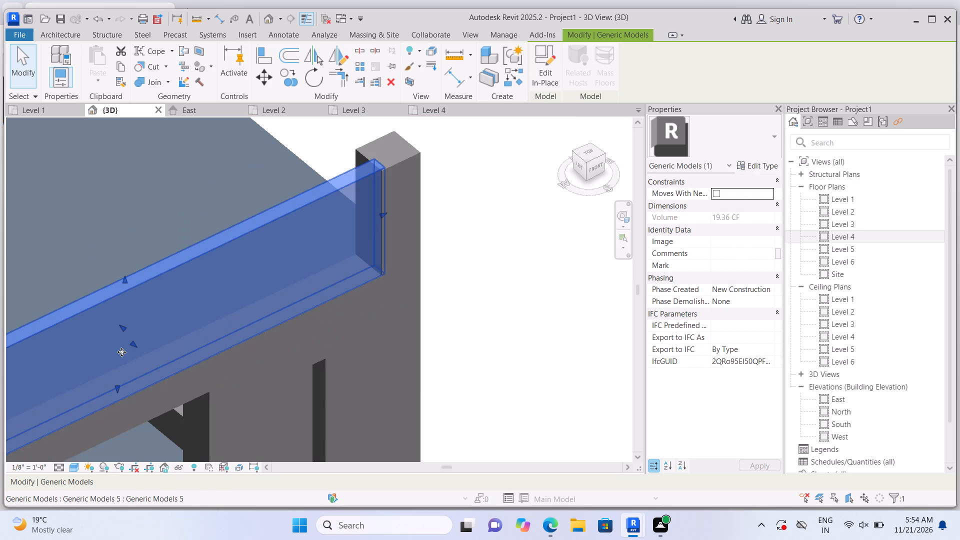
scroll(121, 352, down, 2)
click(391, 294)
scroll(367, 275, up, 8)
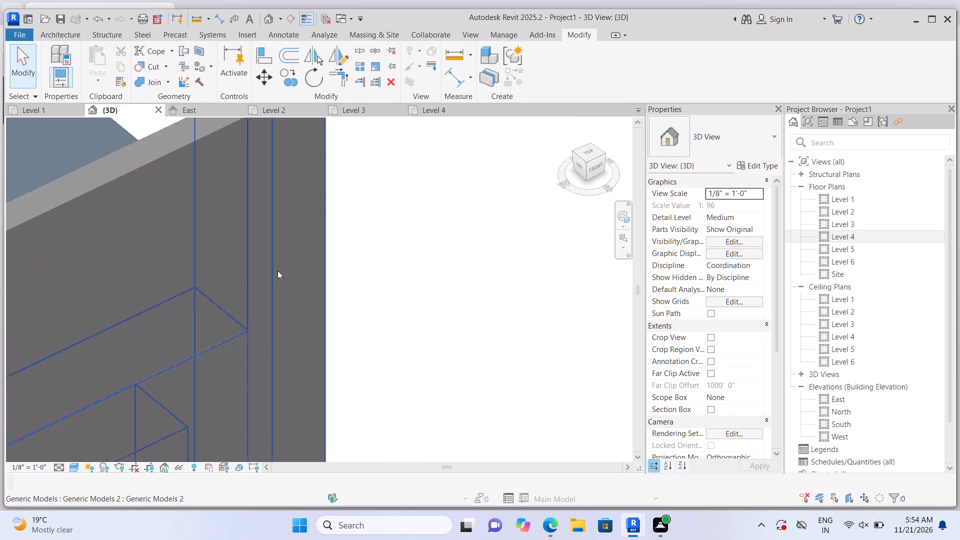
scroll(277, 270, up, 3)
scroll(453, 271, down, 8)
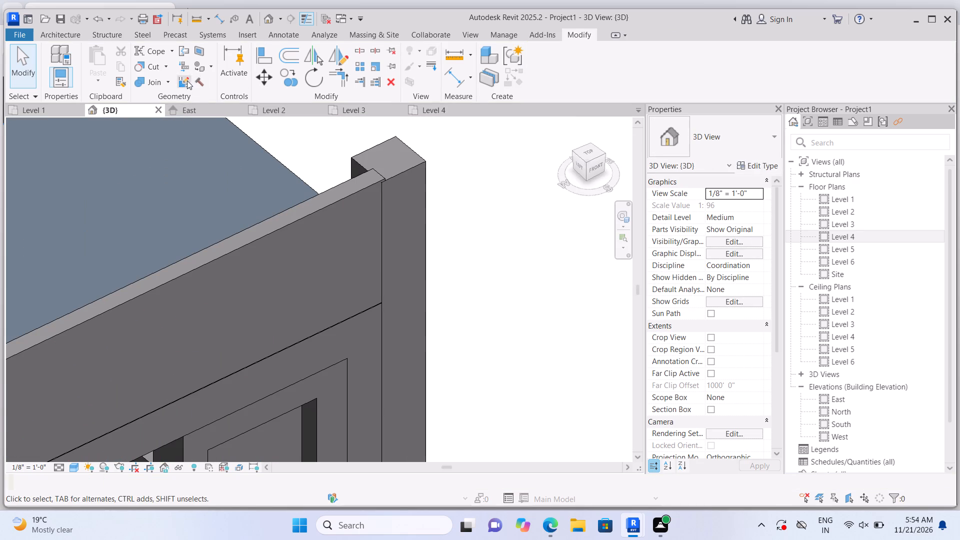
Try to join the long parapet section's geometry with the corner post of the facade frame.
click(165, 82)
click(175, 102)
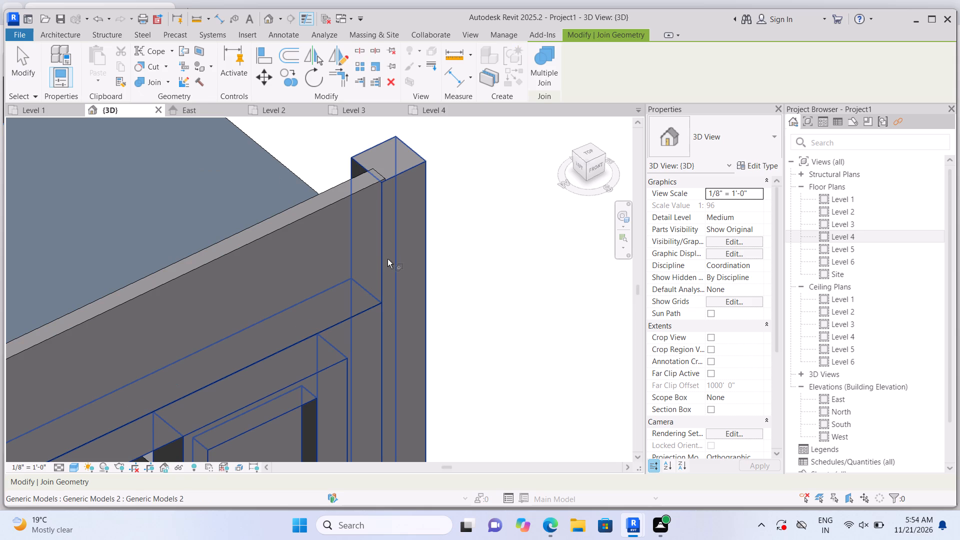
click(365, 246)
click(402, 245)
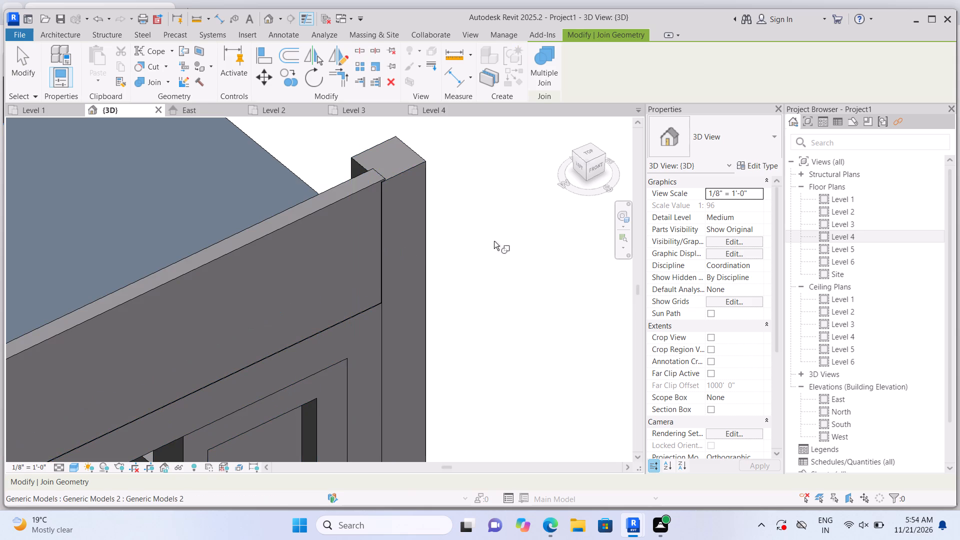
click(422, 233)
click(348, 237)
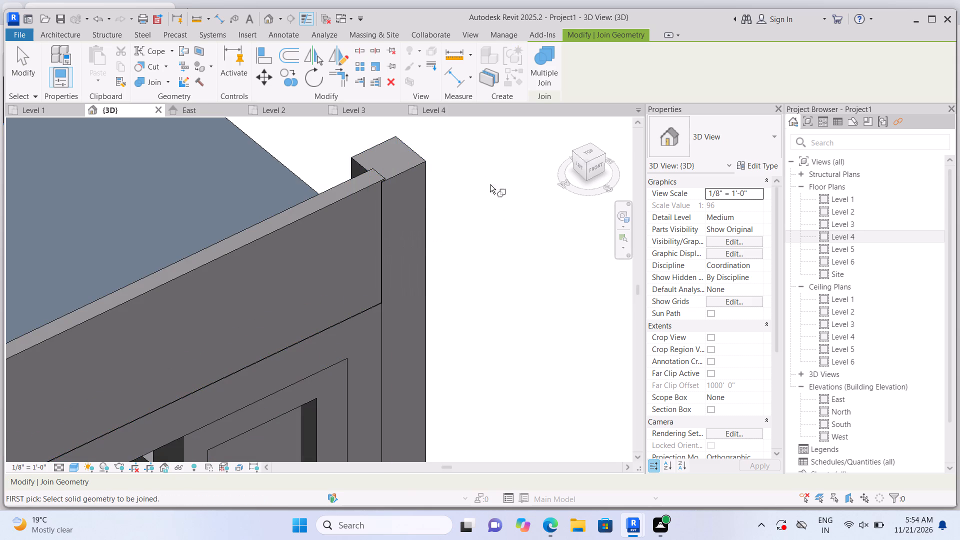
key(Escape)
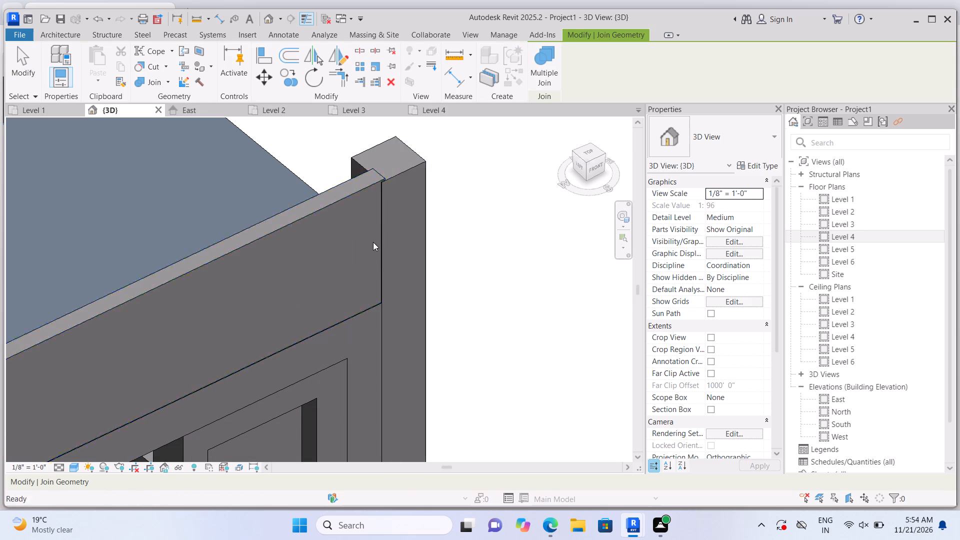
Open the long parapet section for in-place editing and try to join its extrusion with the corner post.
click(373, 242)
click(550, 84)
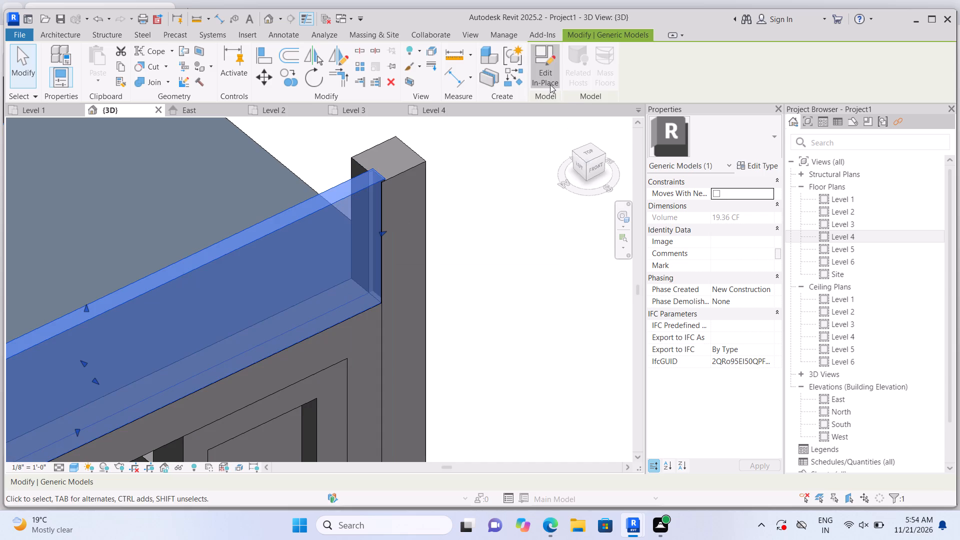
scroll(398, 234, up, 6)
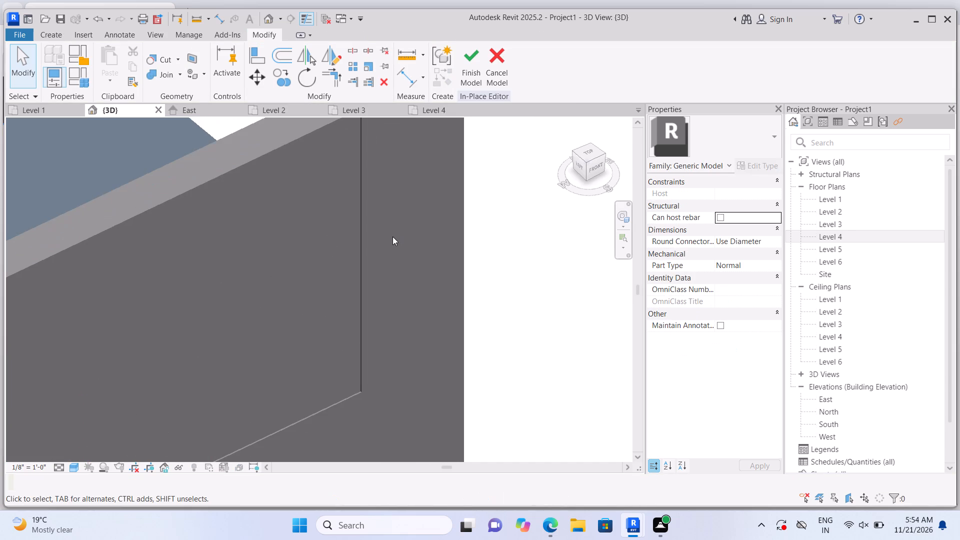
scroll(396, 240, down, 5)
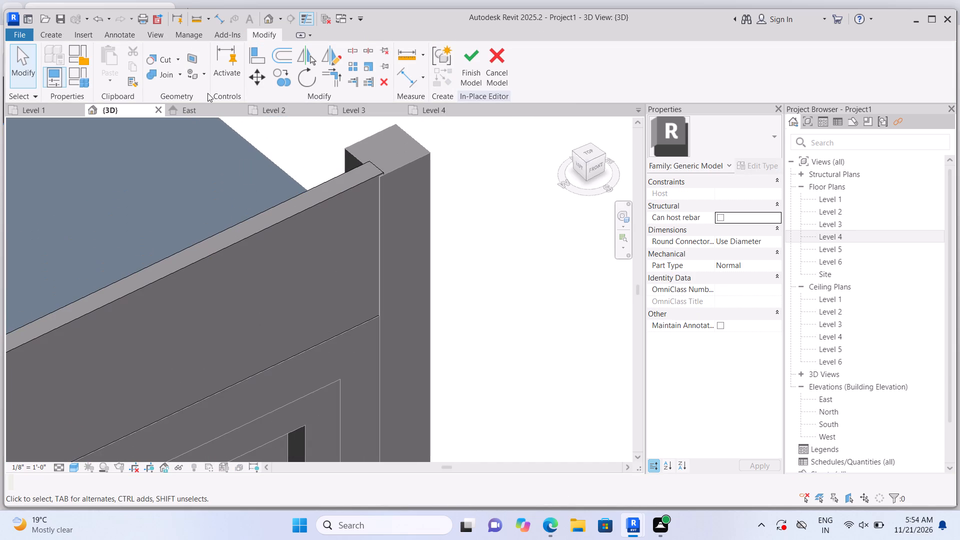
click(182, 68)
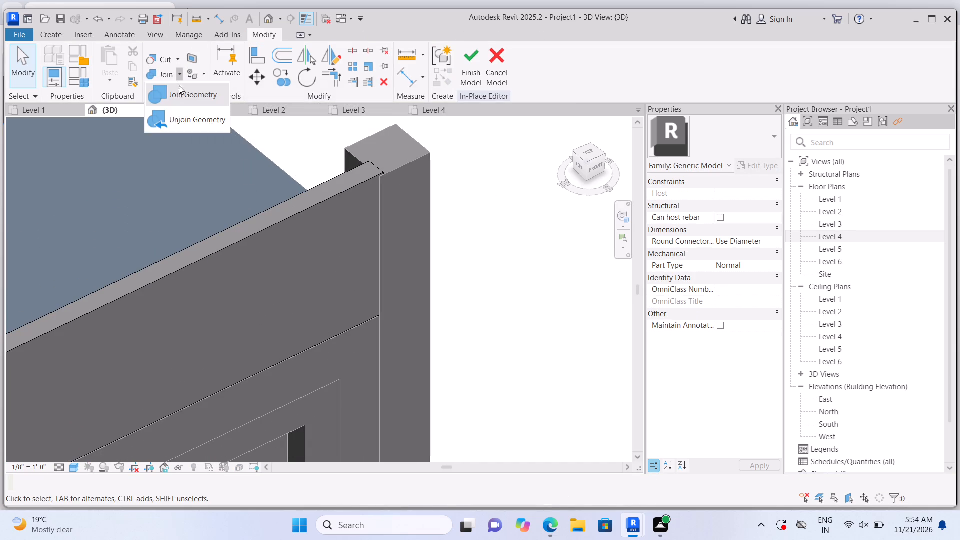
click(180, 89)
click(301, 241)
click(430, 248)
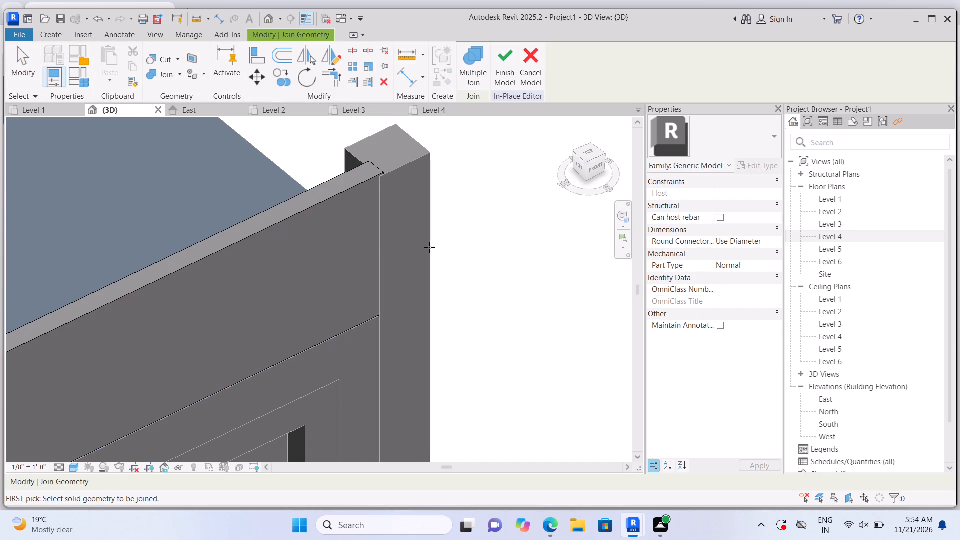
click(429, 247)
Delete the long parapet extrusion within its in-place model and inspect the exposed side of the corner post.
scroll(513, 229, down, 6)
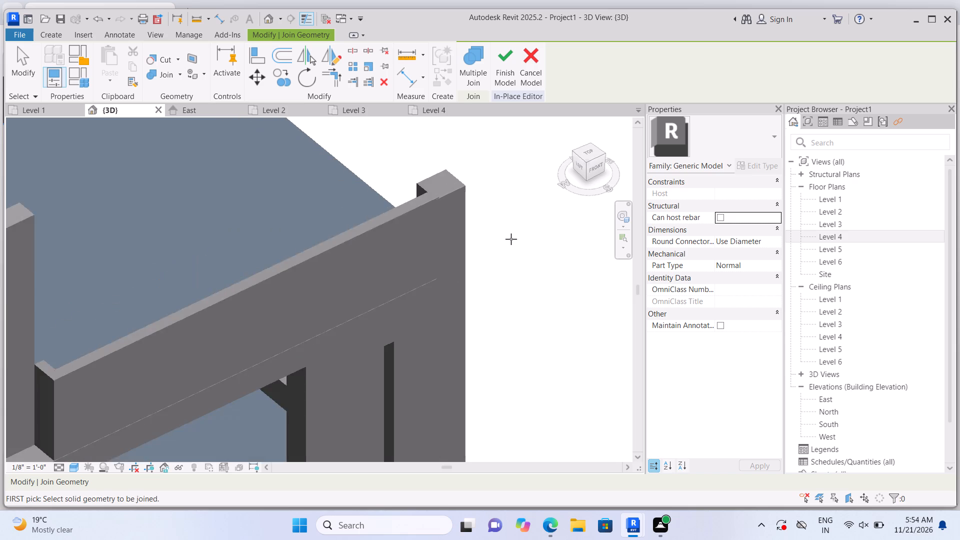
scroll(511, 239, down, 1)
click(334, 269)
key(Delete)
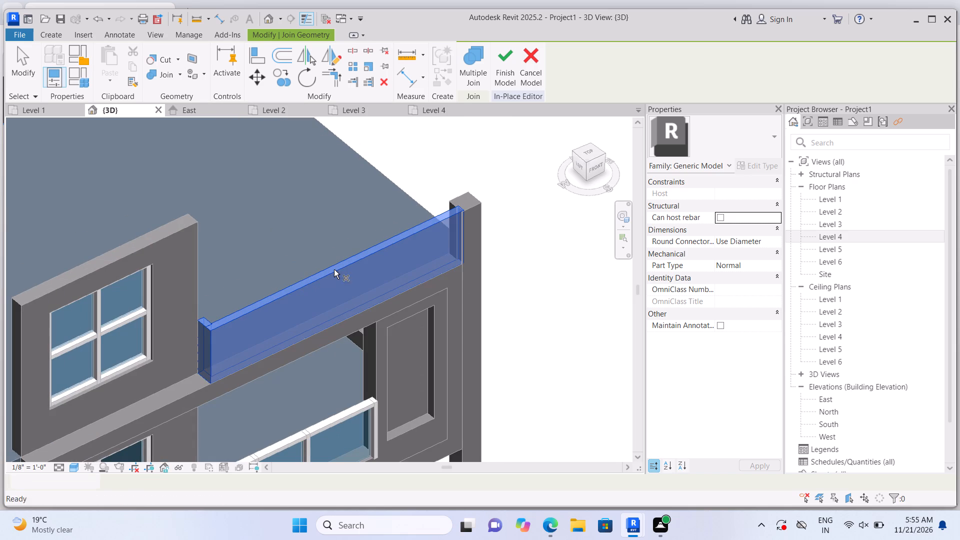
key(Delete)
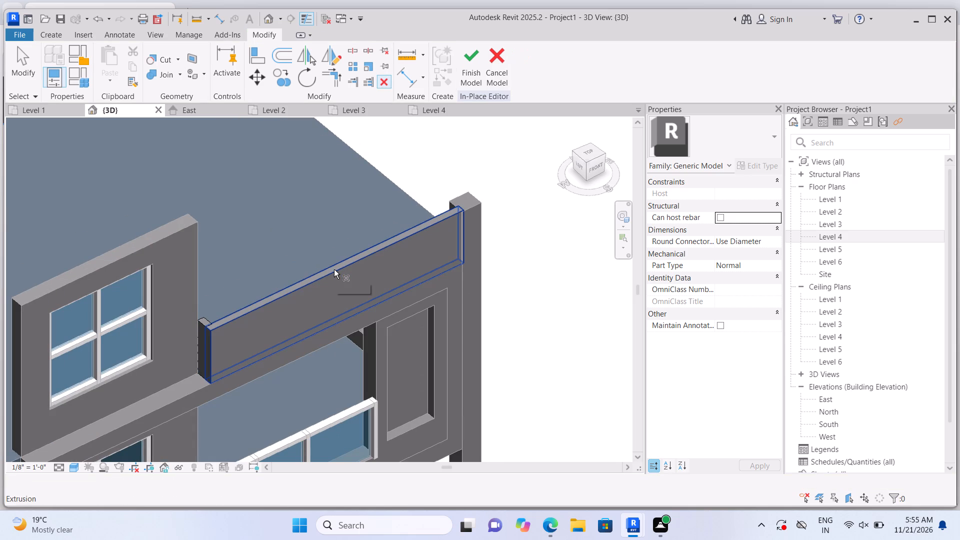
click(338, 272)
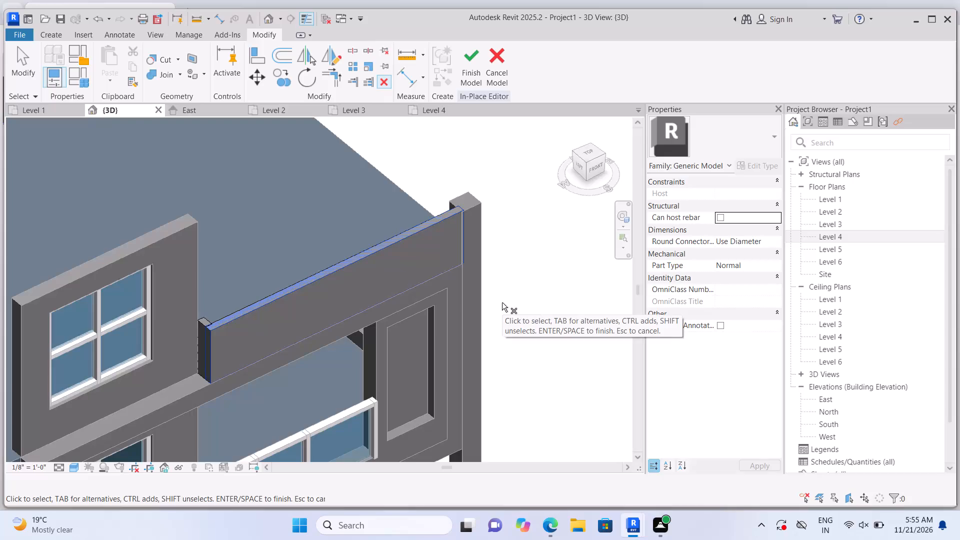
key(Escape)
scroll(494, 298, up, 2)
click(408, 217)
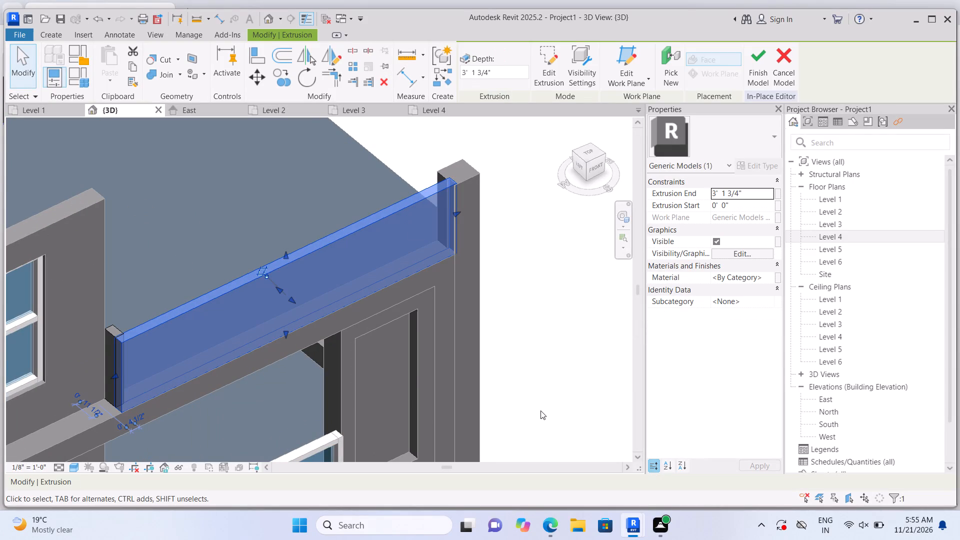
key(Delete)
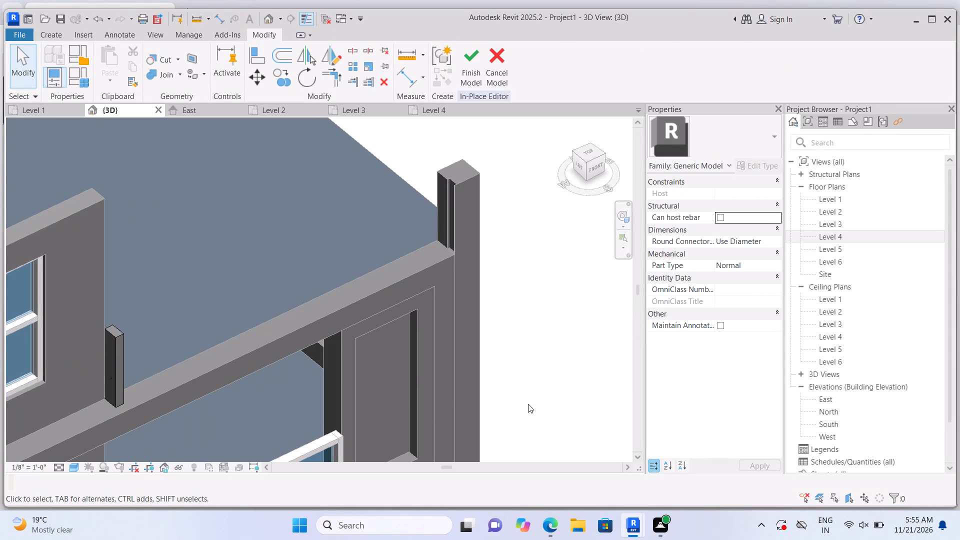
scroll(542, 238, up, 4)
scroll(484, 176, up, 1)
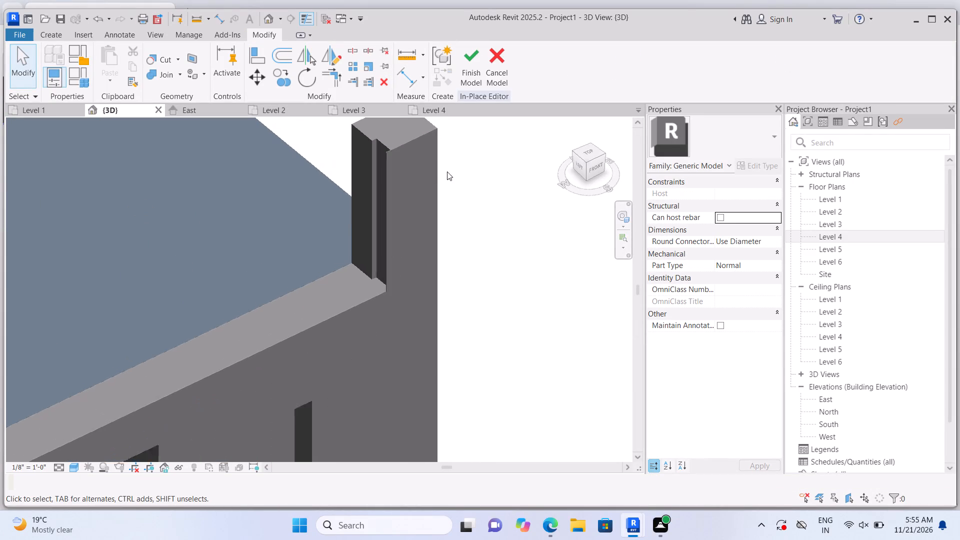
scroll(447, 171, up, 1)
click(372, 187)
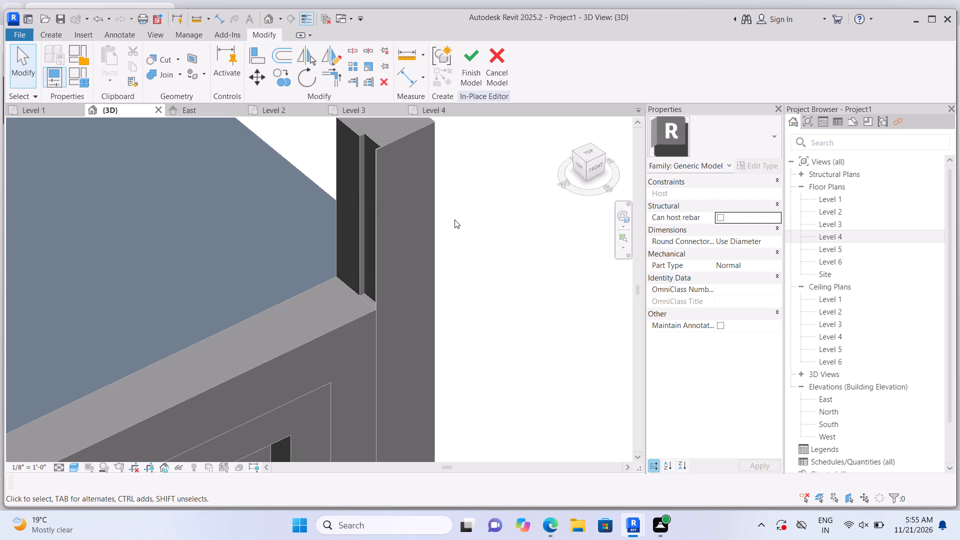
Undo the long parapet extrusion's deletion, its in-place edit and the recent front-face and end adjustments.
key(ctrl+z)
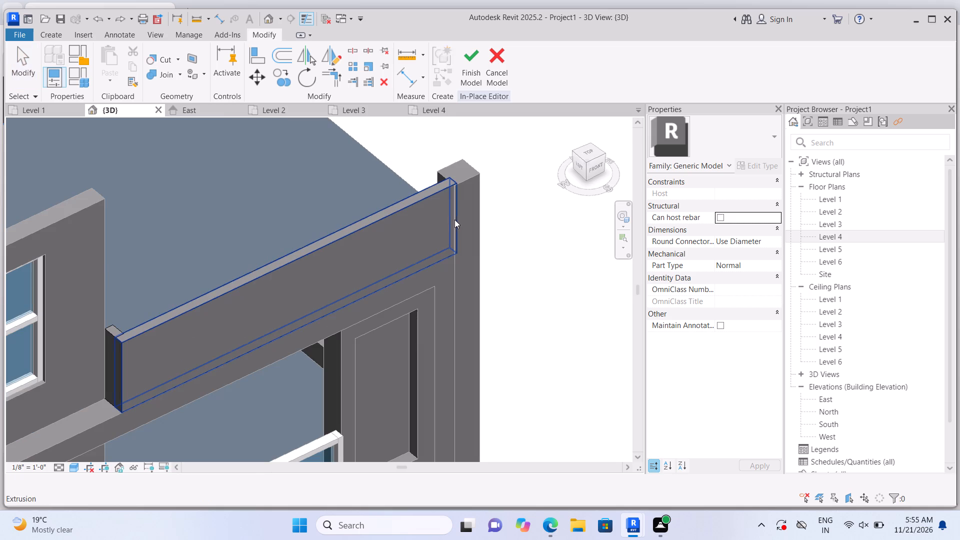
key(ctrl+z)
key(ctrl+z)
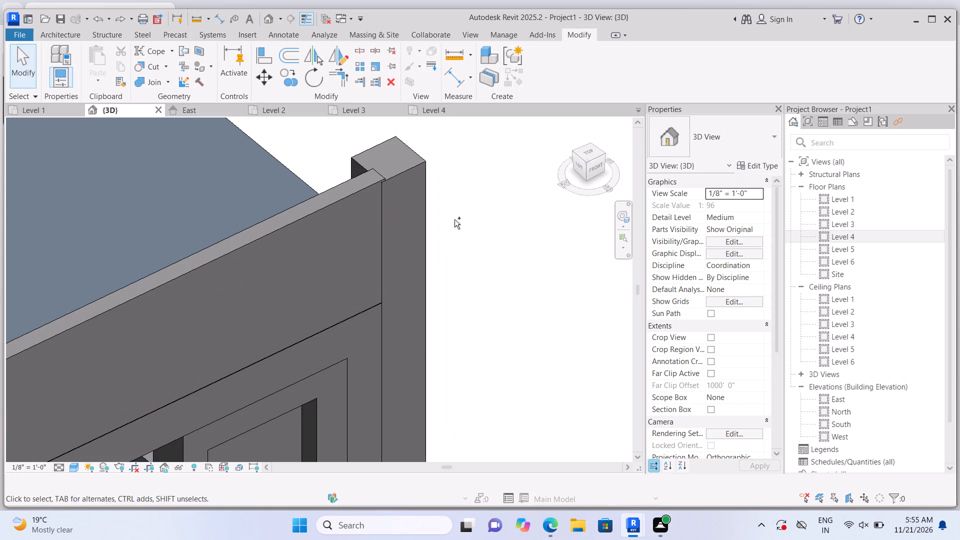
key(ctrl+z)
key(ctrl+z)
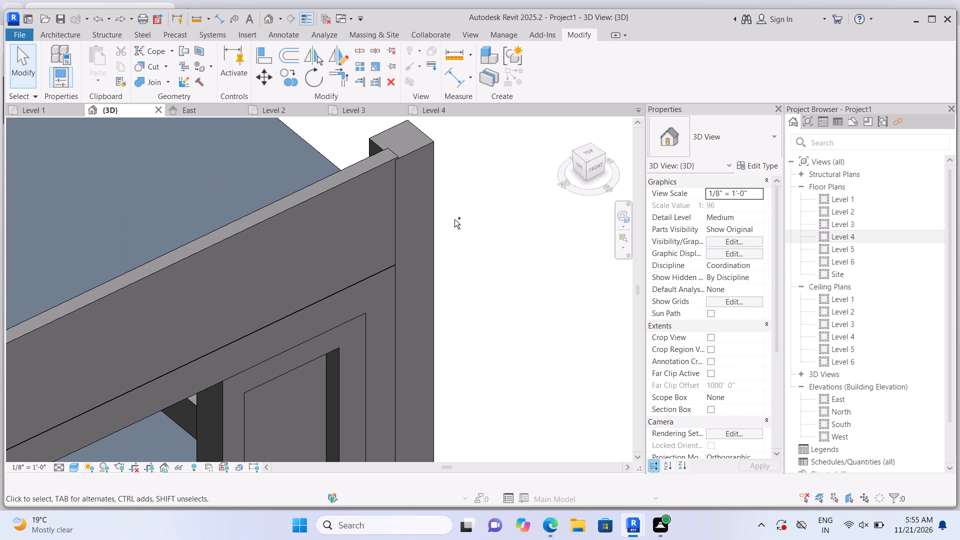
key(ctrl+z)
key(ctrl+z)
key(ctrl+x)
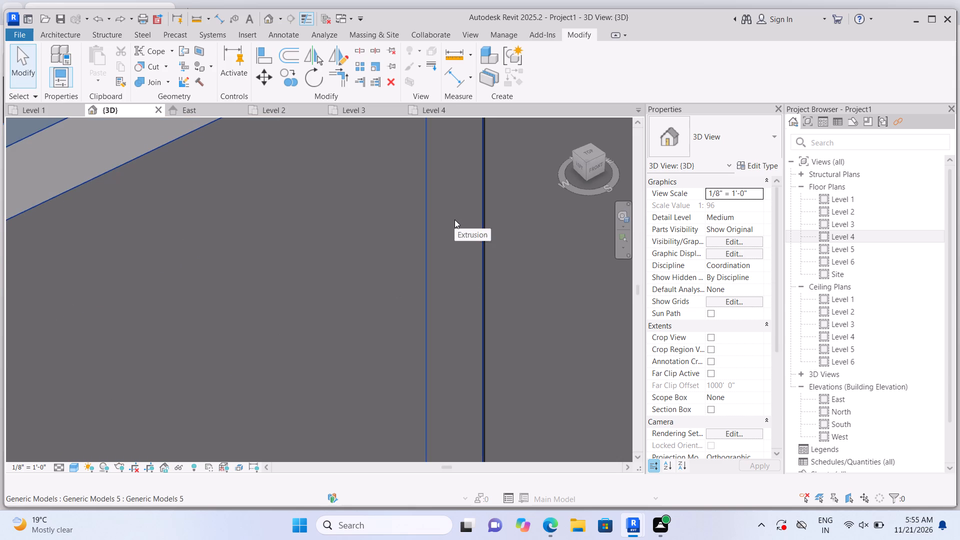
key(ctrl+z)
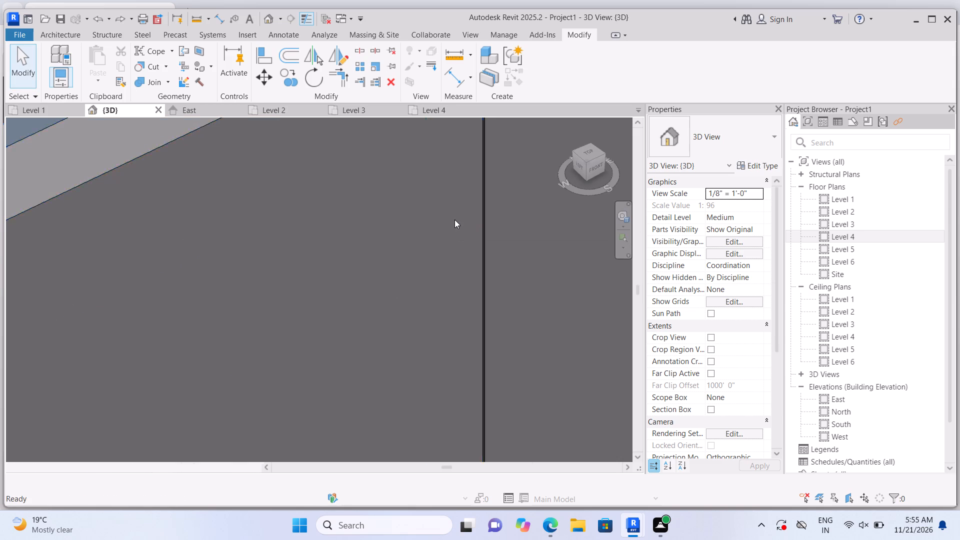
Undo one more recent edit and delete the long parapet section between the window wall and the corner post.
key(ctrl+z)
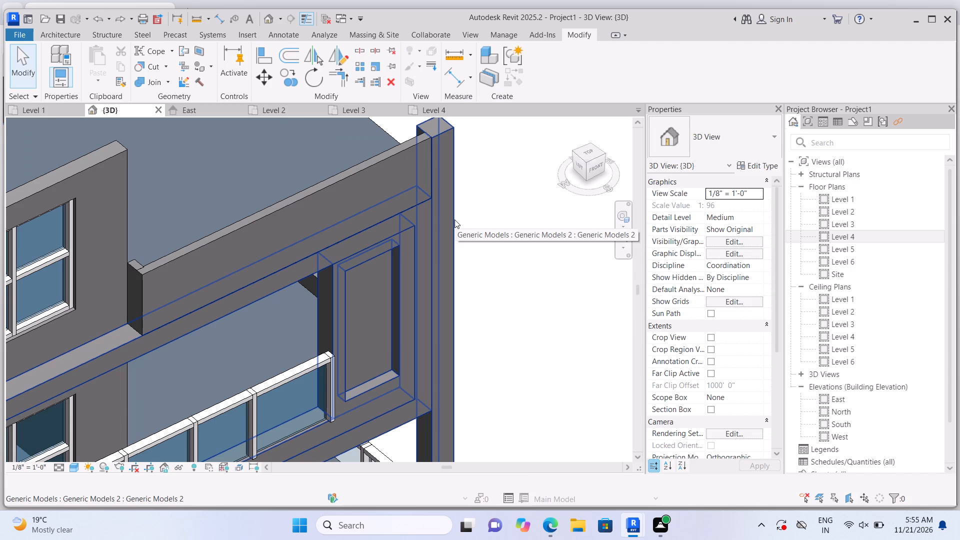
scroll(377, 142, up, 6)
scroll(354, 224, down, 4)
scroll(513, 208, up, 2)
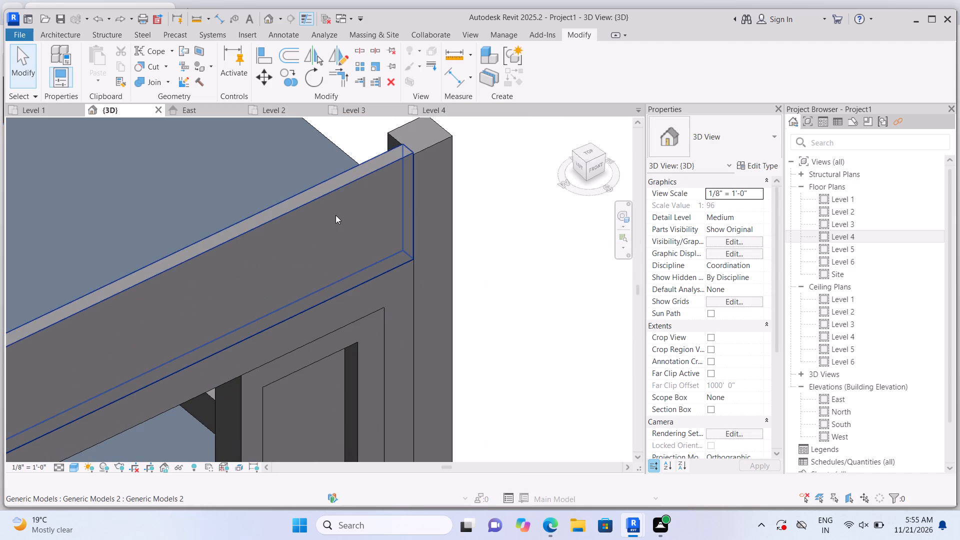
click(335, 215)
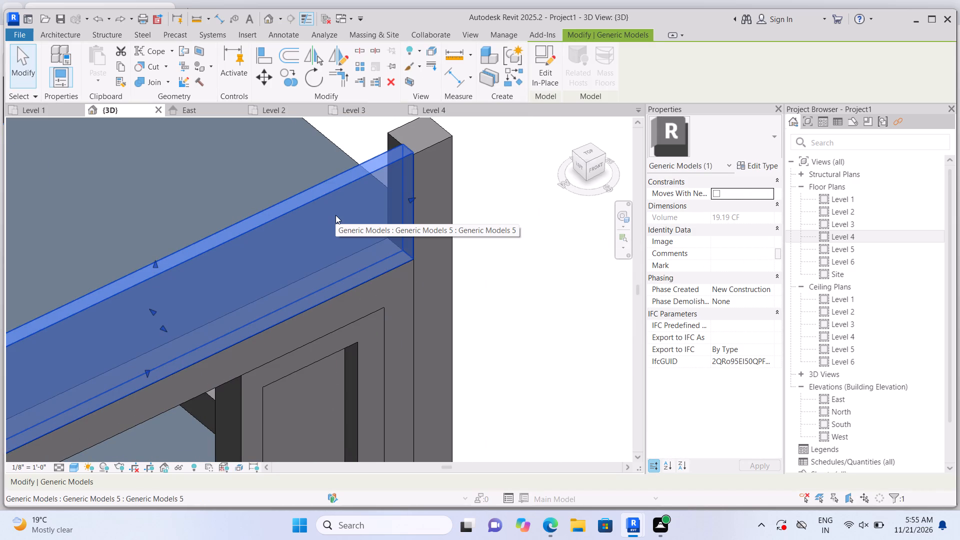
key(BackSpace)
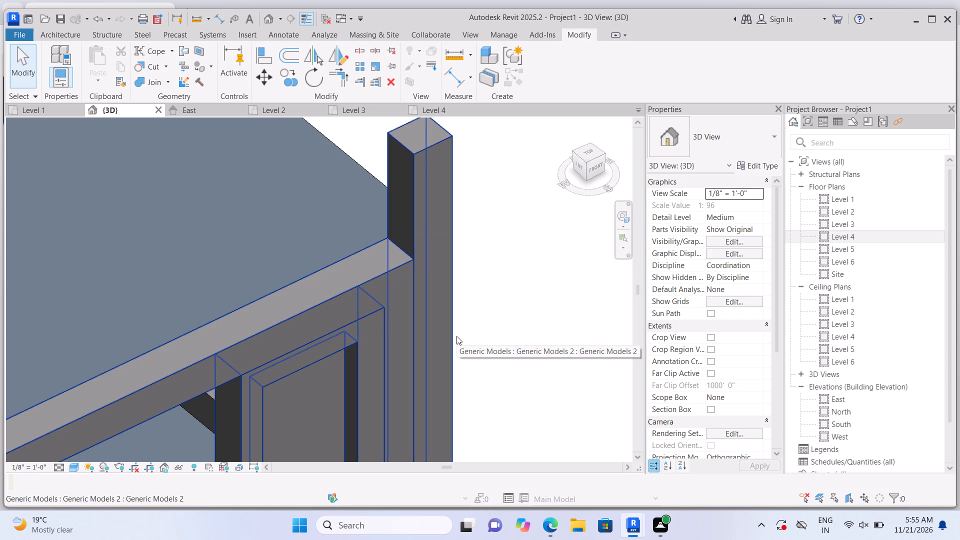
scroll(459, 318, down, 6)
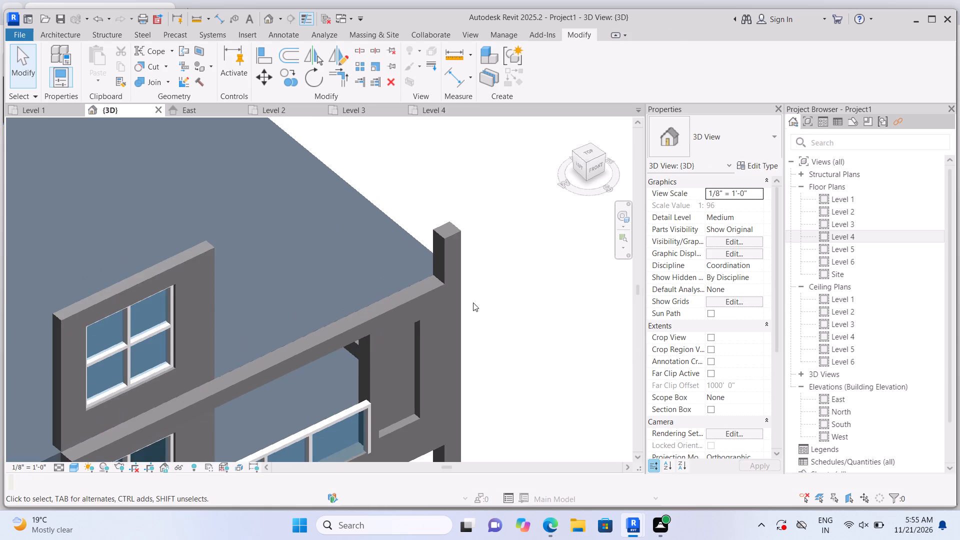
scroll(458, 253, up, 4)
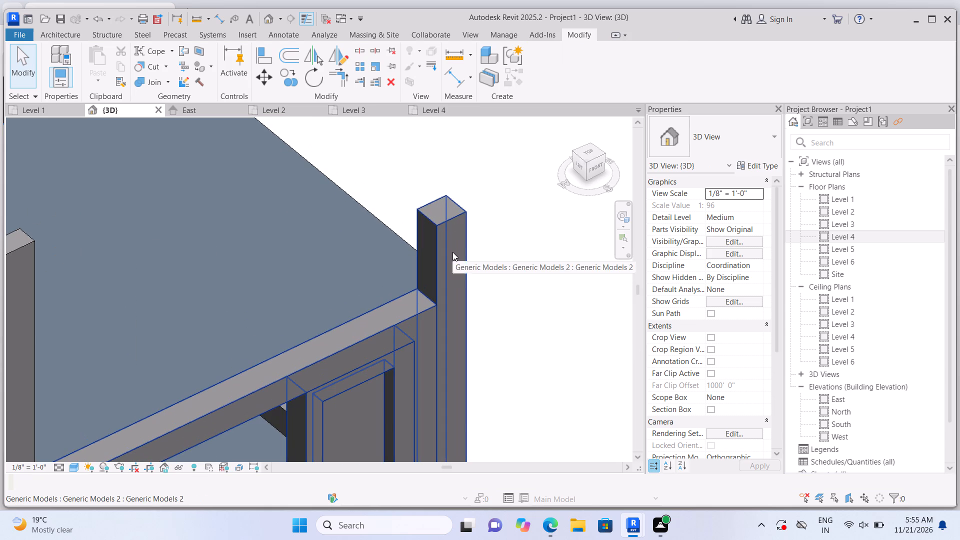
scroll(454, 237, down, 4)
scroll(449, 274, up, 2)
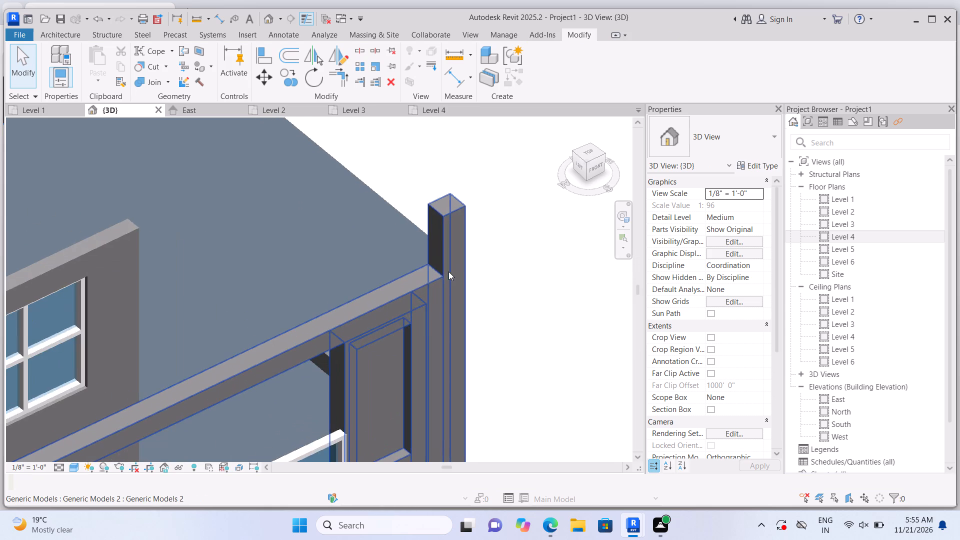
Create a new in-place model in the Generic Models category, keeping the suggested name.
click(70, 38)
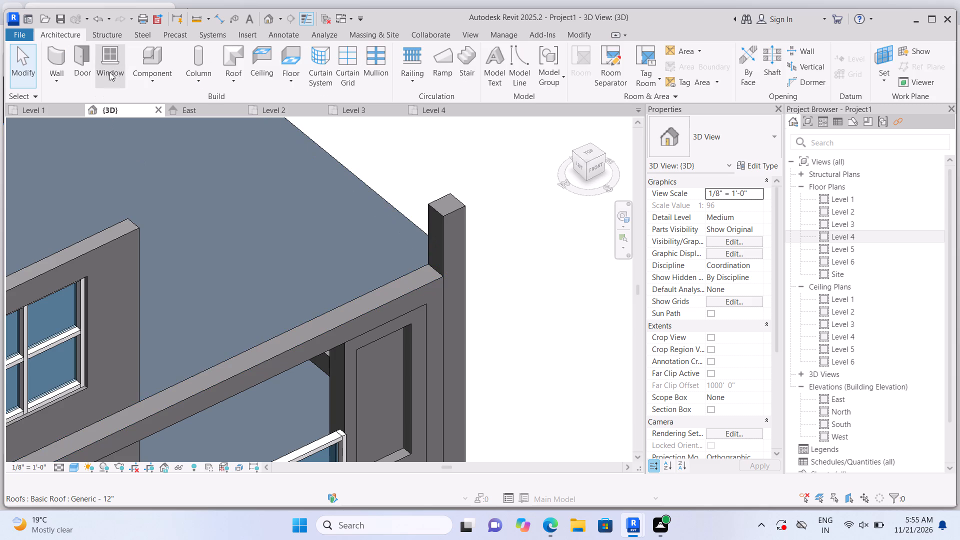
click(51, 64)
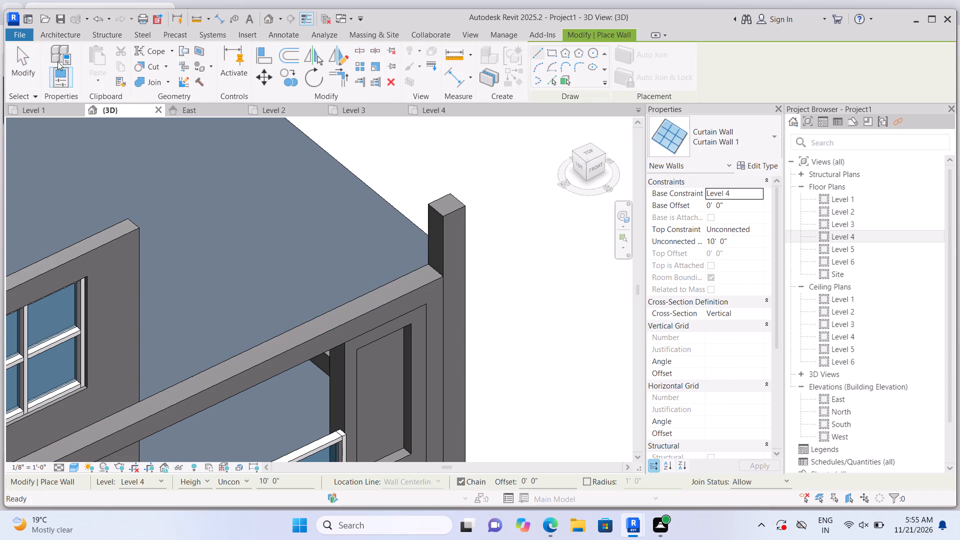
click(80, 24)
click(74, 31)
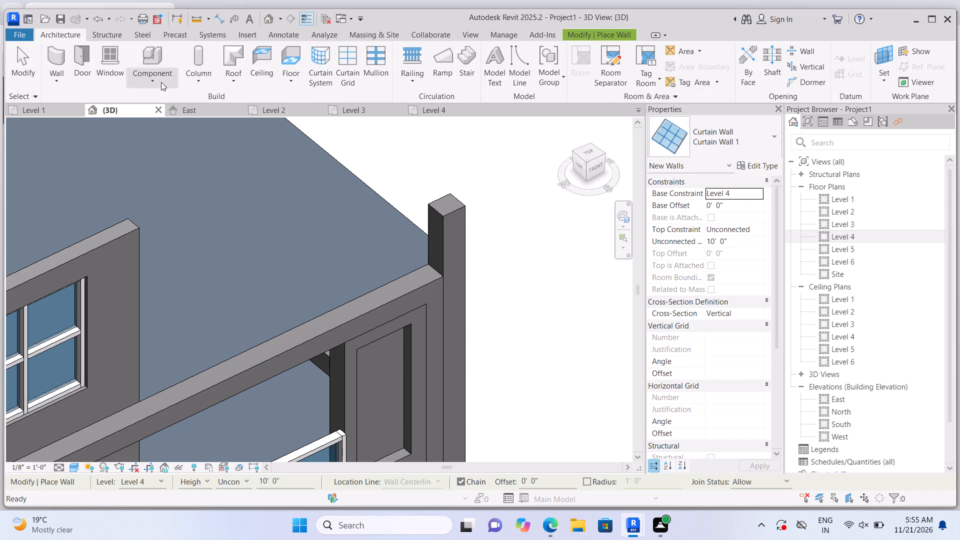
click(157, 86)
click(184, 122)
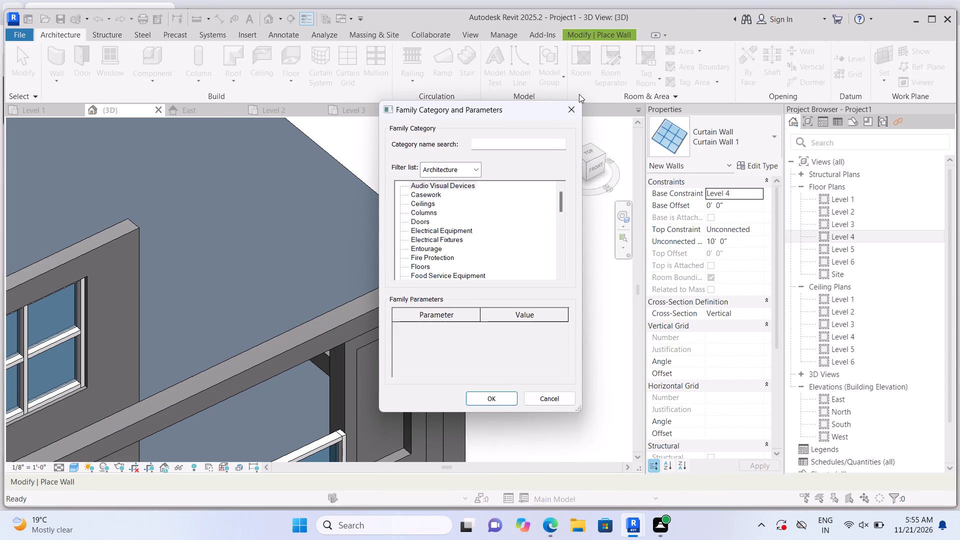
scroll(550, 215, down, 11)
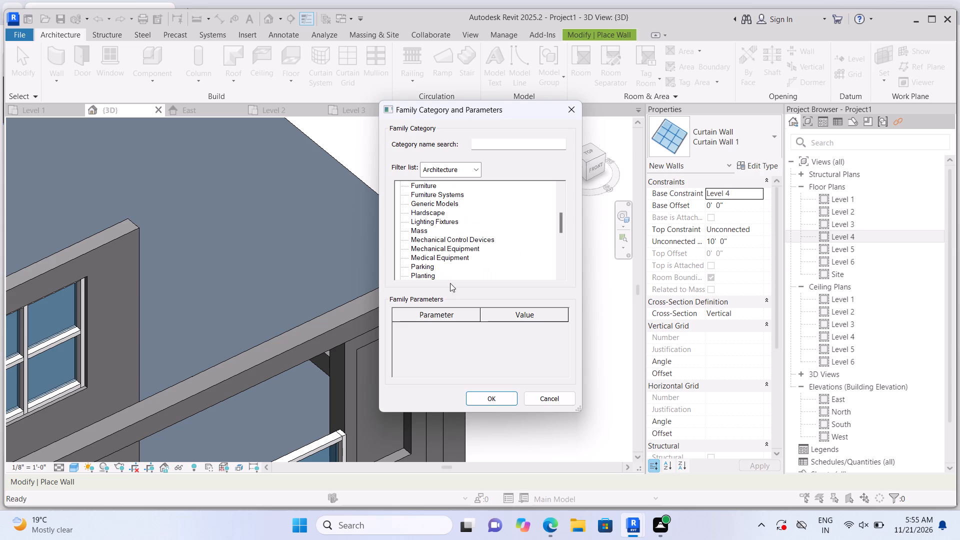
scroll(452, 262, down, 3)
scroll(440, 255, up, 1)
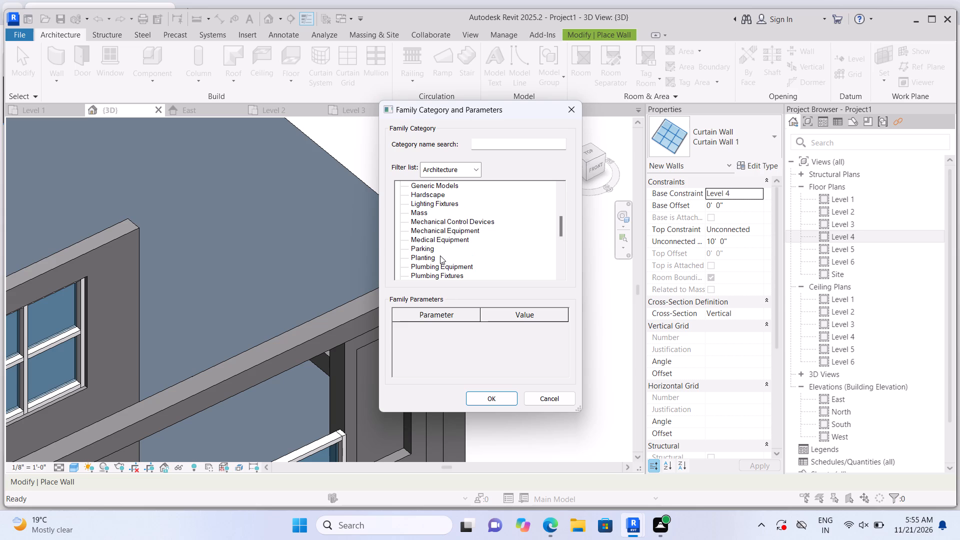
scroll(440, 255, up, 2)
click(449, 200)
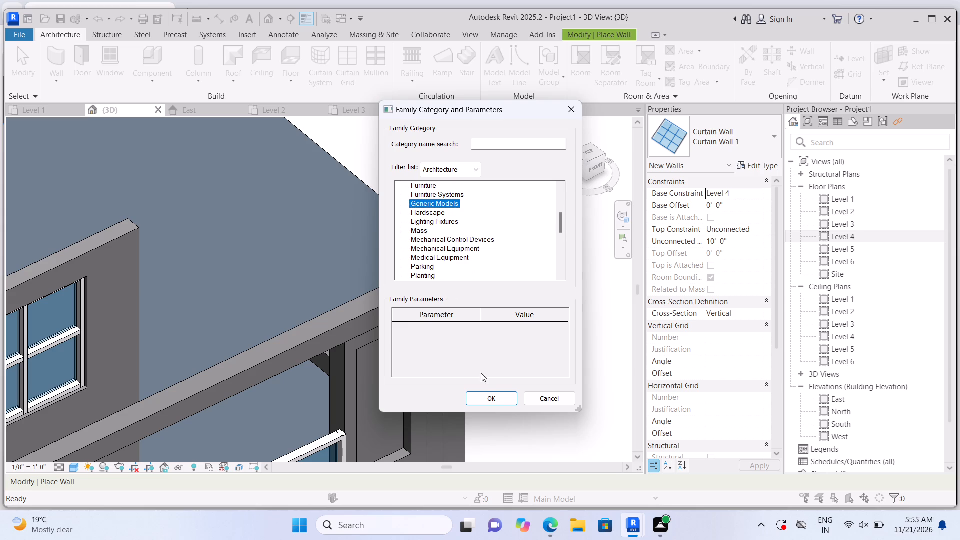
click(491, 404)
click(493, 277)
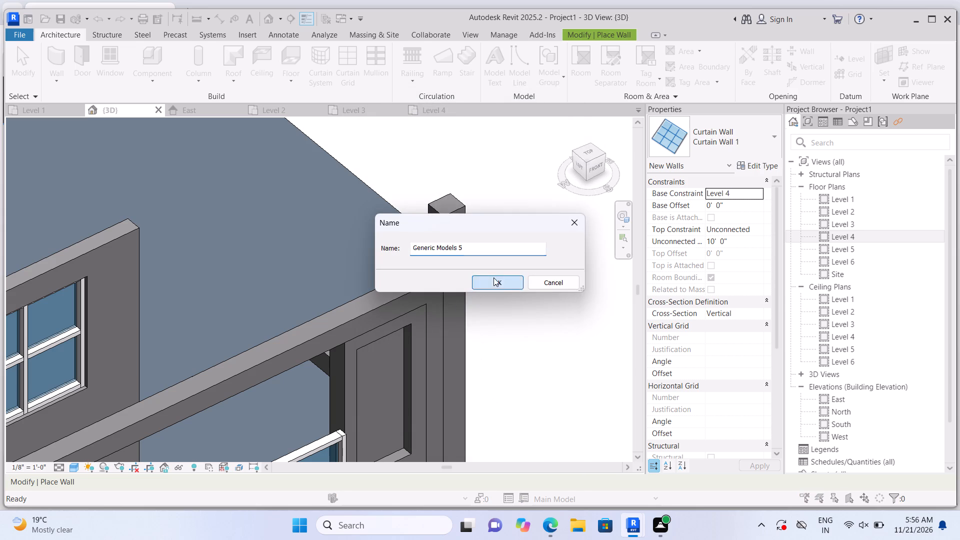
scroll(458, 167, down, 2)
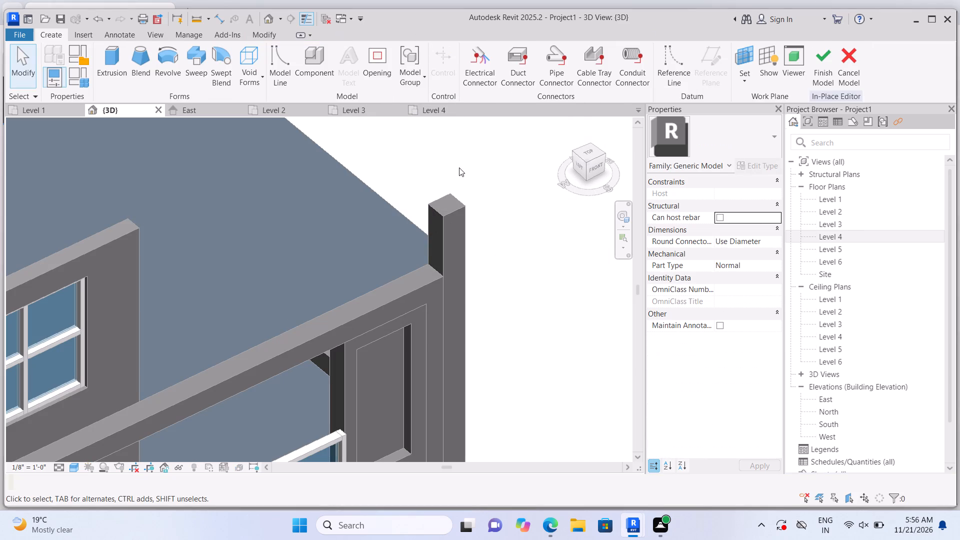
Start an extrusion and pick the top face of the facade frame's upper beam as its work plane.
click(121, 72)
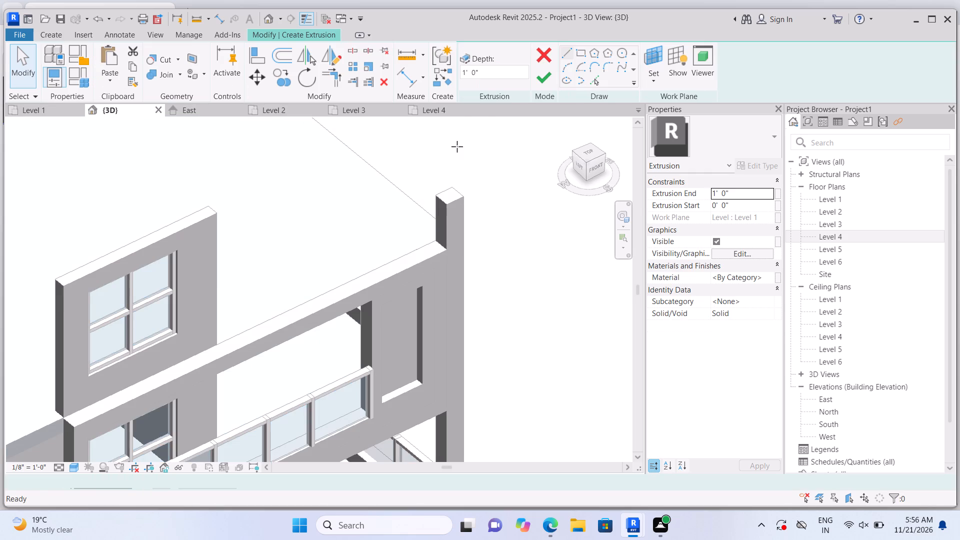
click(650, 83)
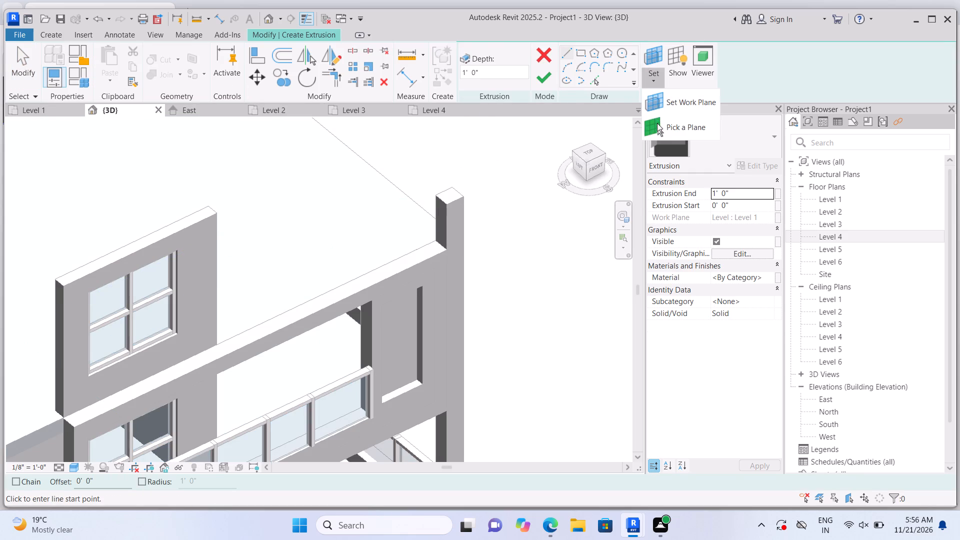
click(657, 123)
scroll(411, 263, up, 1)
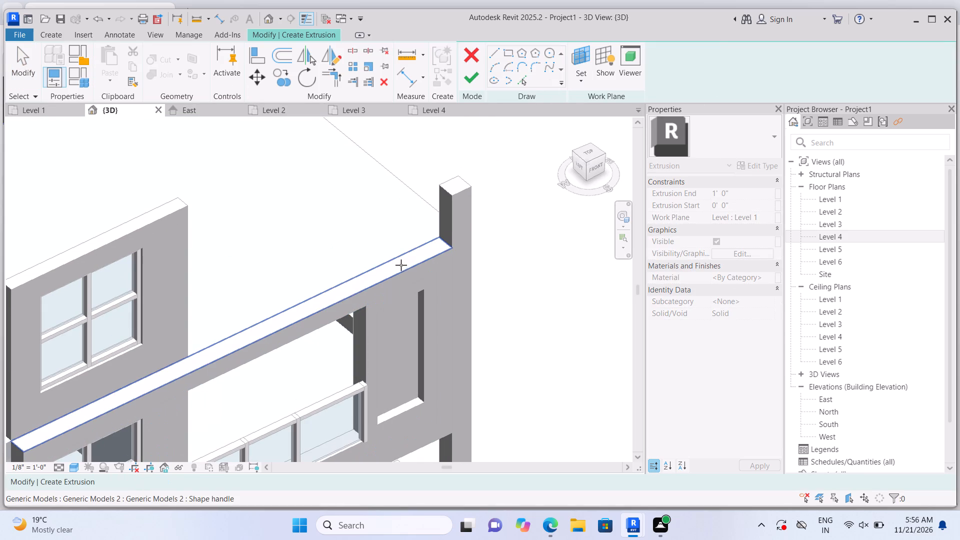
click(398, 265)
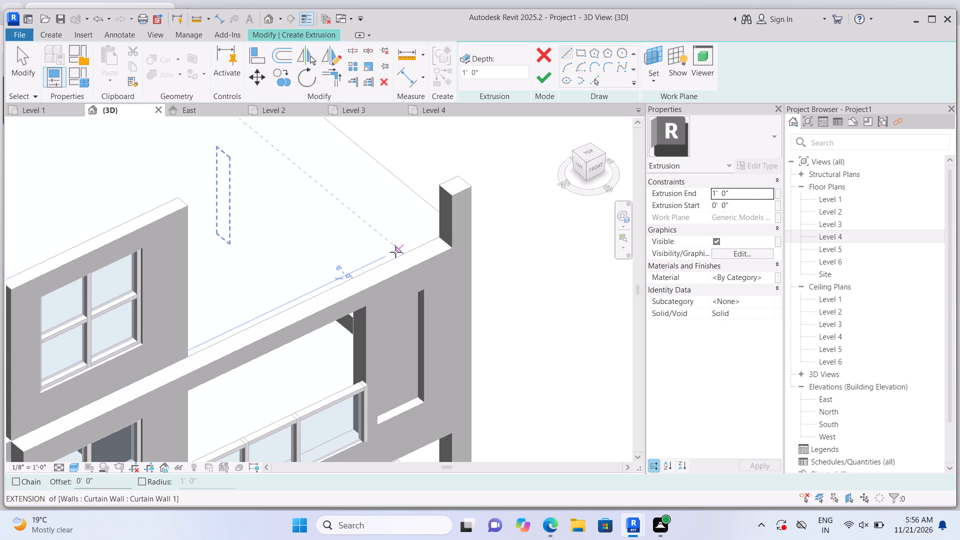
click(653, 85)
click(649, 130)
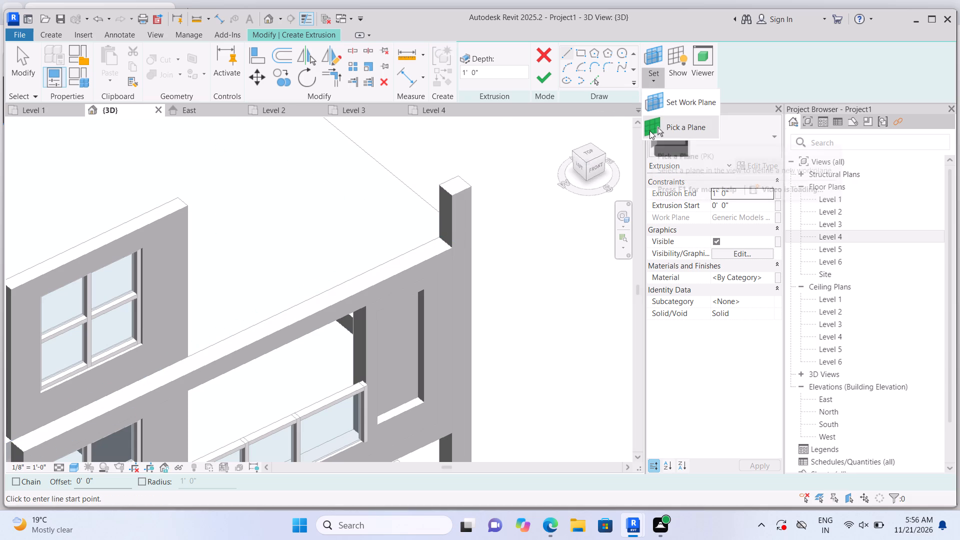
scroll(405, 301, up, 2)
click(387, 257)
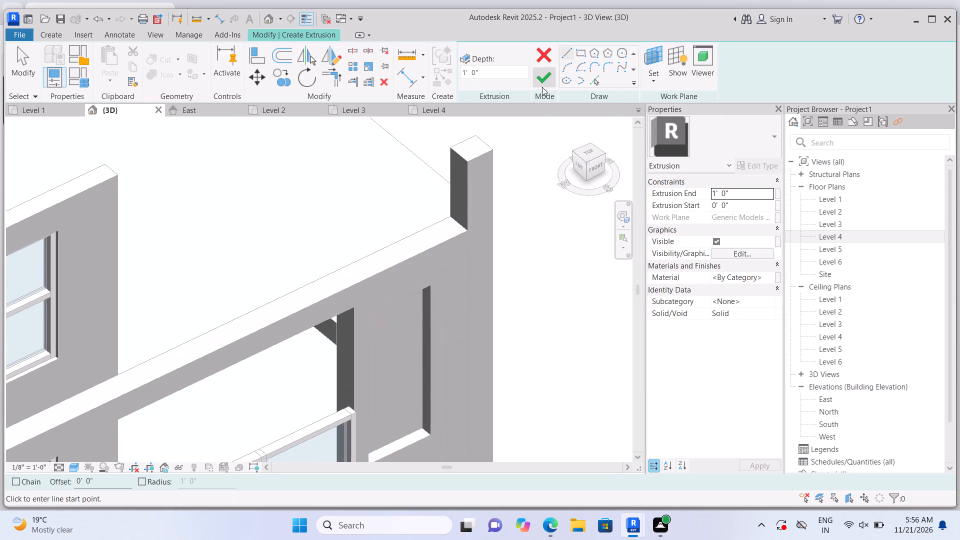
Sketch a narrow rectangle about 14'-8" long on the beam from the corner post to the window wall, extruded 1'-0".
click(583, 54)
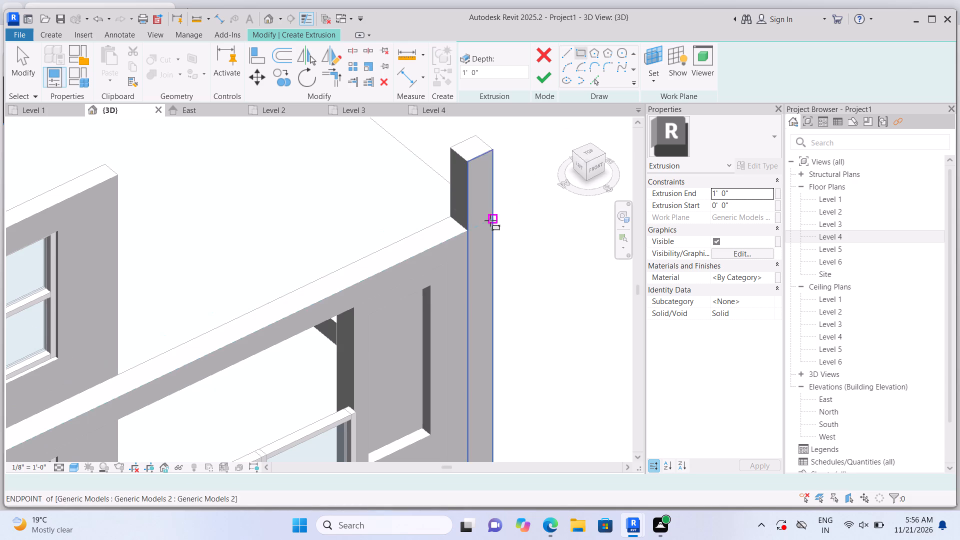
click(463, 231)
scroll(394, 244, down, 1)
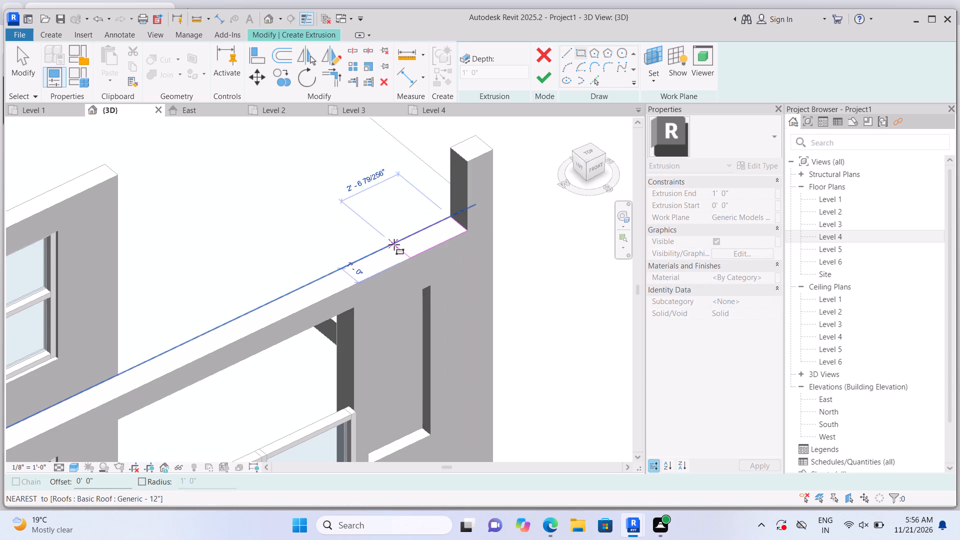
scroll(394, 243, down, 4)
scroll(127, 328, up, 1)
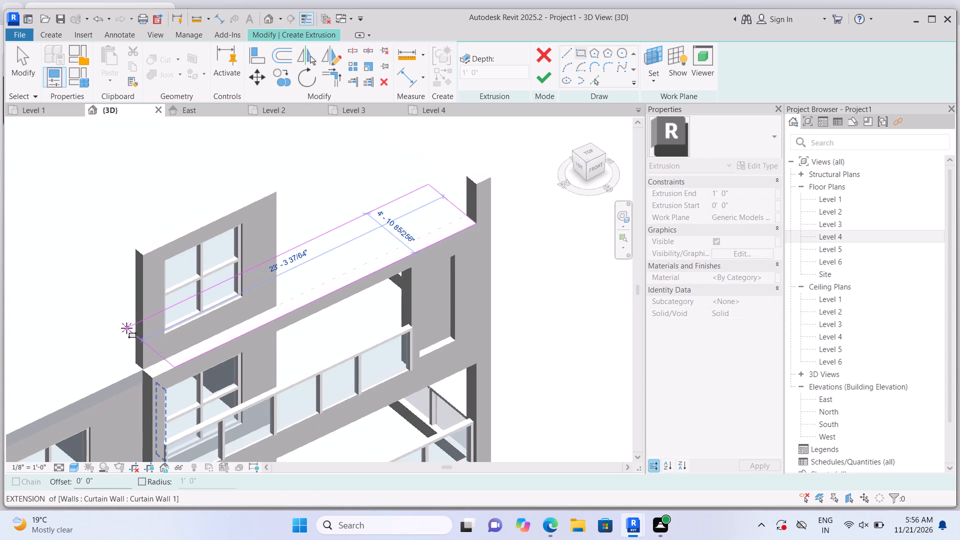
scroll(126, 329, up, 1)
scroll(242, 337, up, 4)
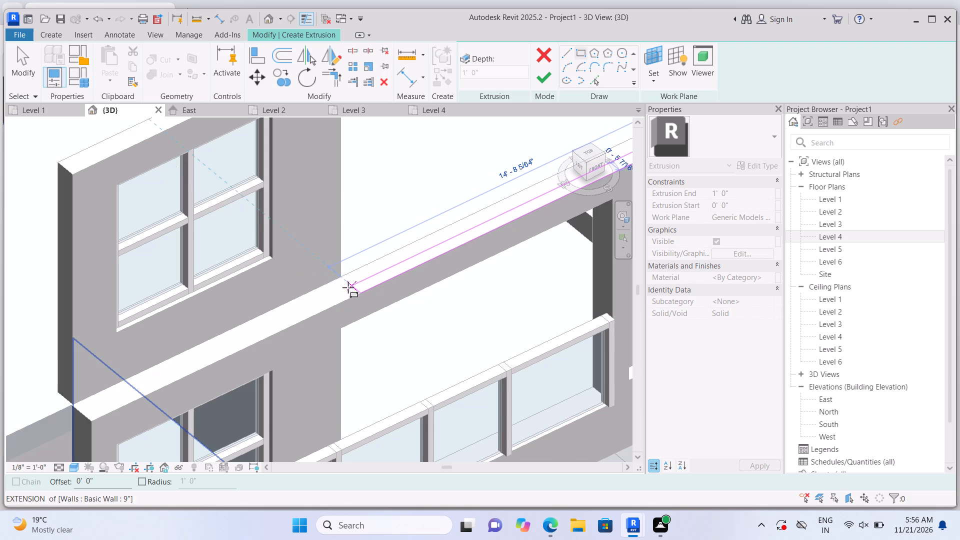
click(352, 288)
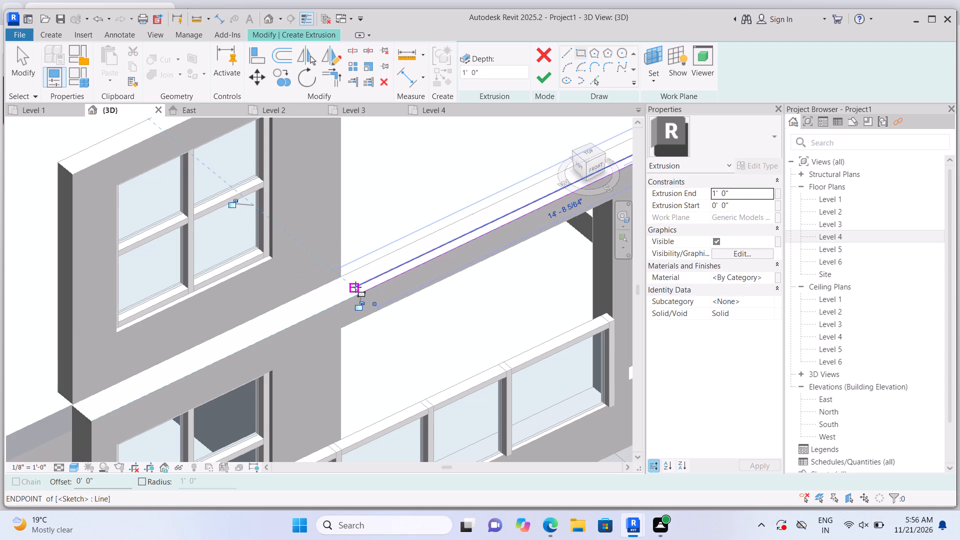
click(551, 79)
scroll(420, 300, down, 9)
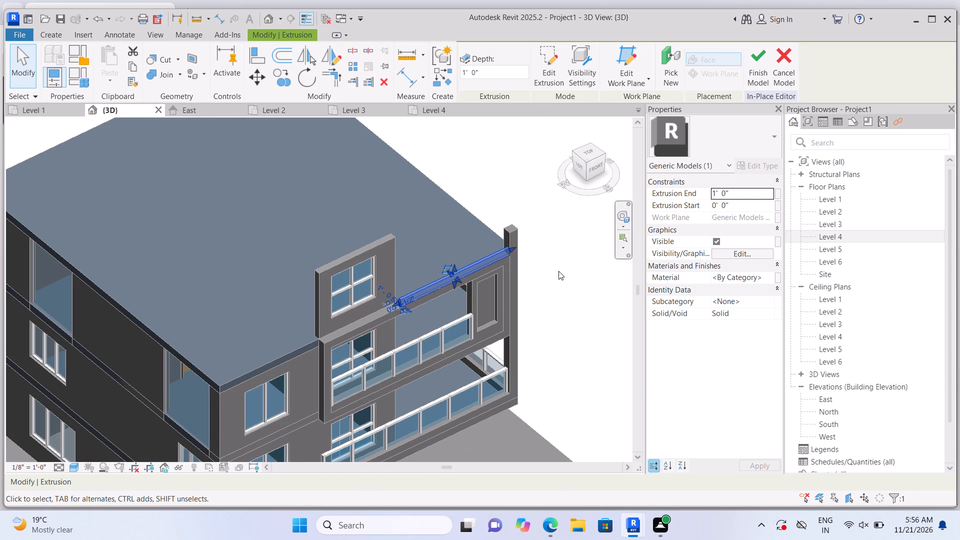
From the roof side, raise the new parapet extrusion's top face to about the top of the corner post.
shift+middle_click(547, 297)
scroll(501, 313, down, 3)
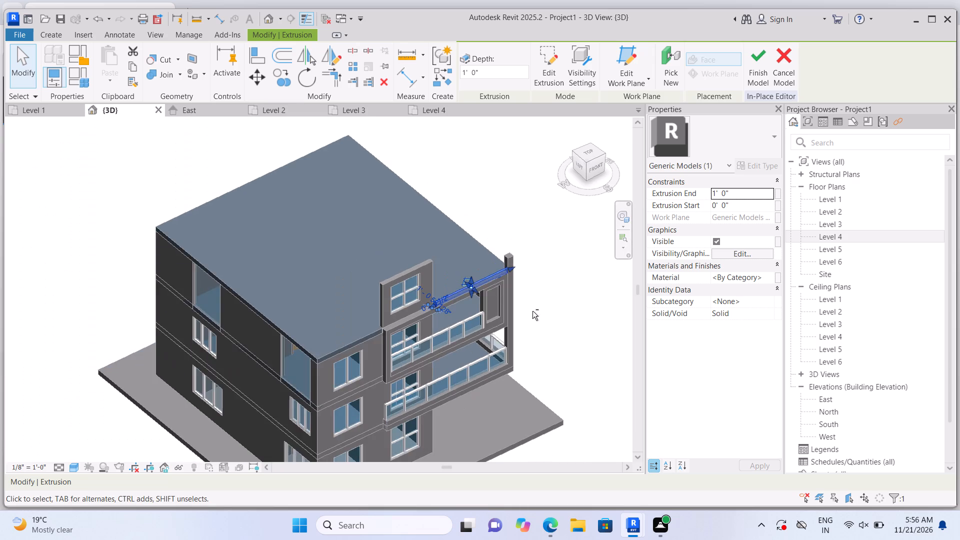
shift+middle_drag(532, 311, 208, 305)
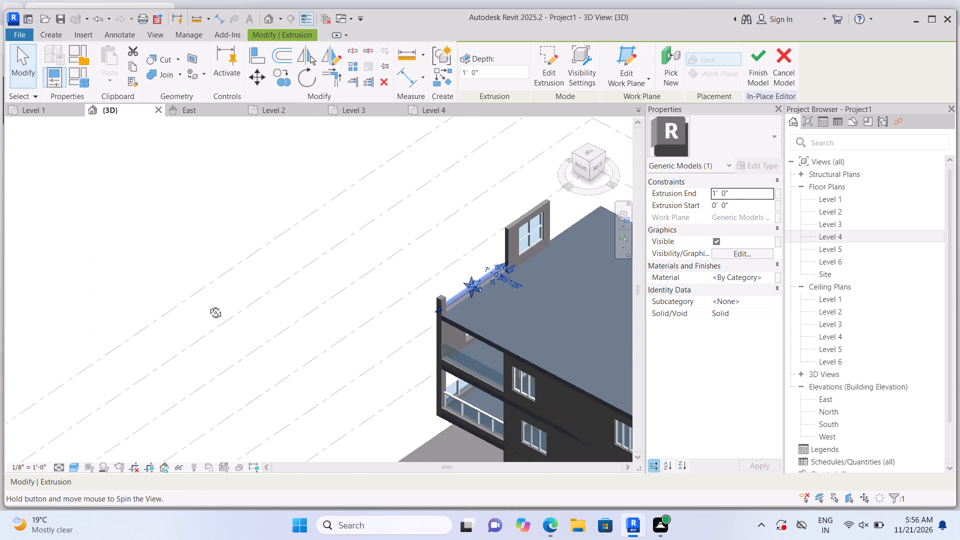
shift+middle_drag(208, 305, 202, 303)
scroll(550, 302, up, 5)
scroll(487, 270, up, 3)
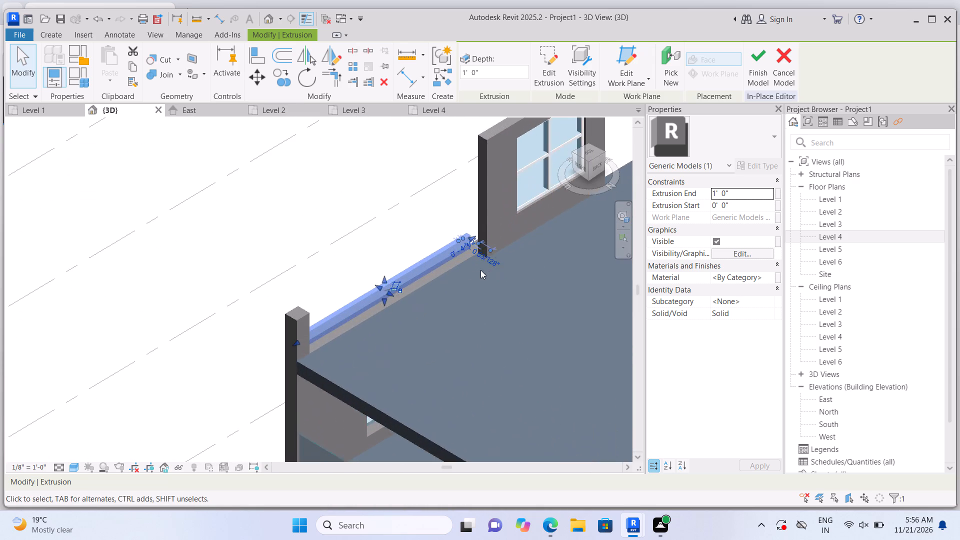
scroll(480, 270, up, 4)
scroll(421, 278, up, 2)
scroll(292, 311, down, 3)
scroll(255, 360, up, 2)
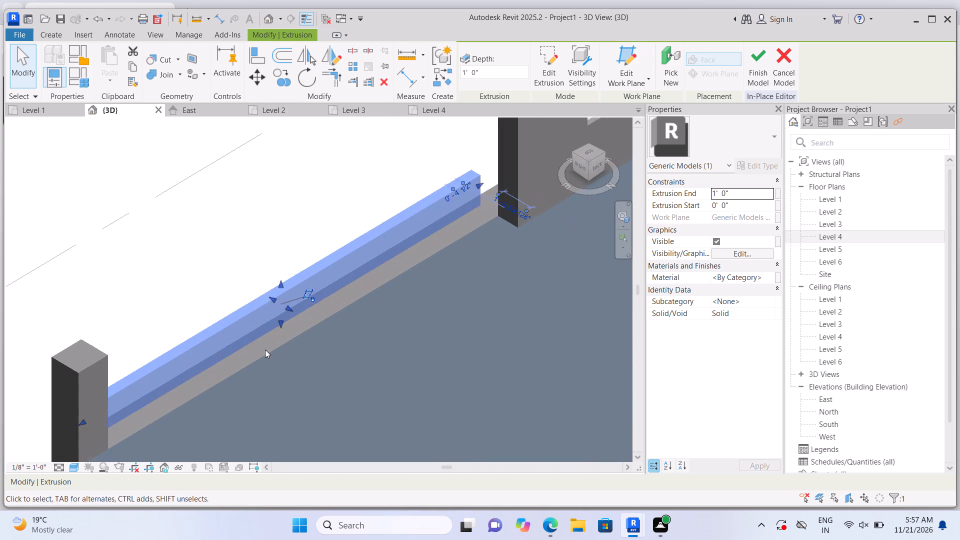
scroll(265, 349, up, 1)
drag(292, 299, 297, 301)
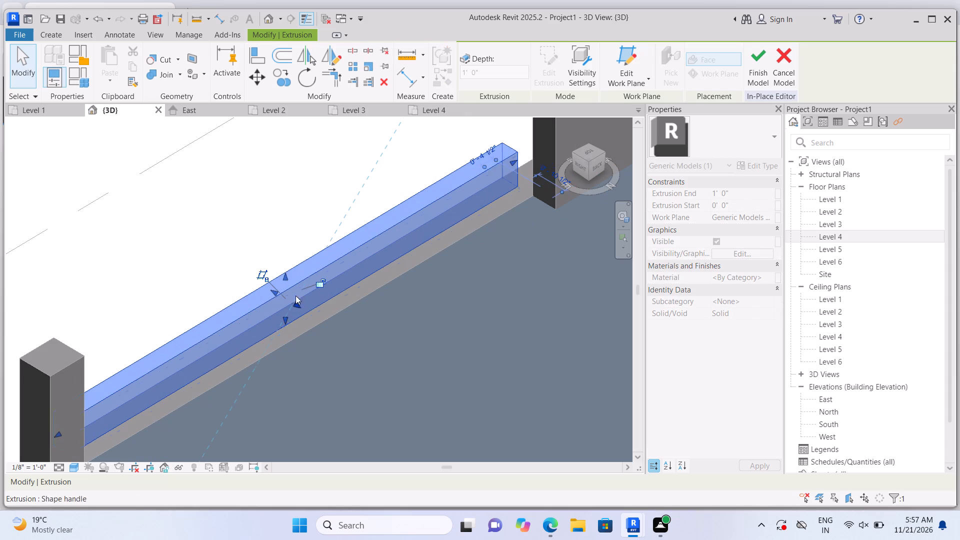
drag(283, 274, 281, 247)
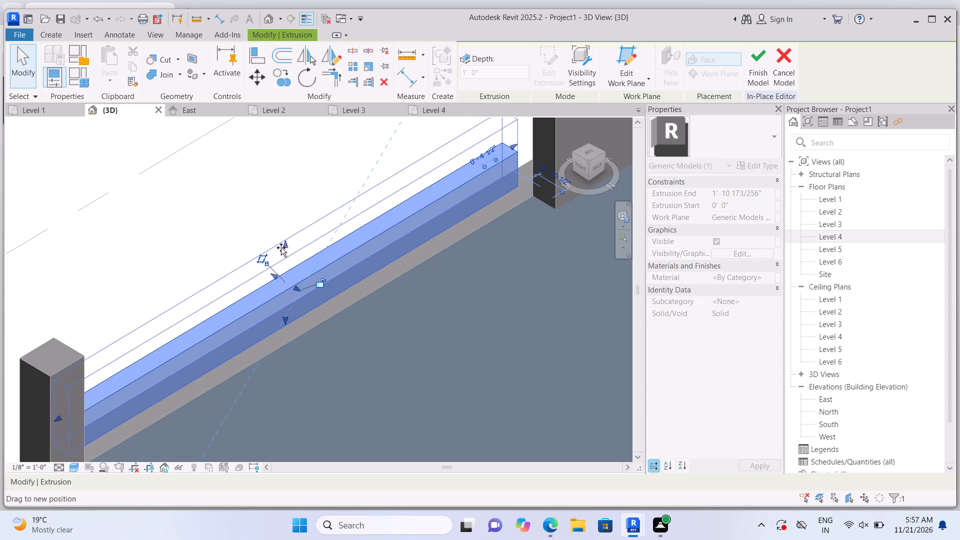
drag(281, 247, 294, 211)
click(294, 211)
scroll(313, 215, down, 2)
click(173, 233)
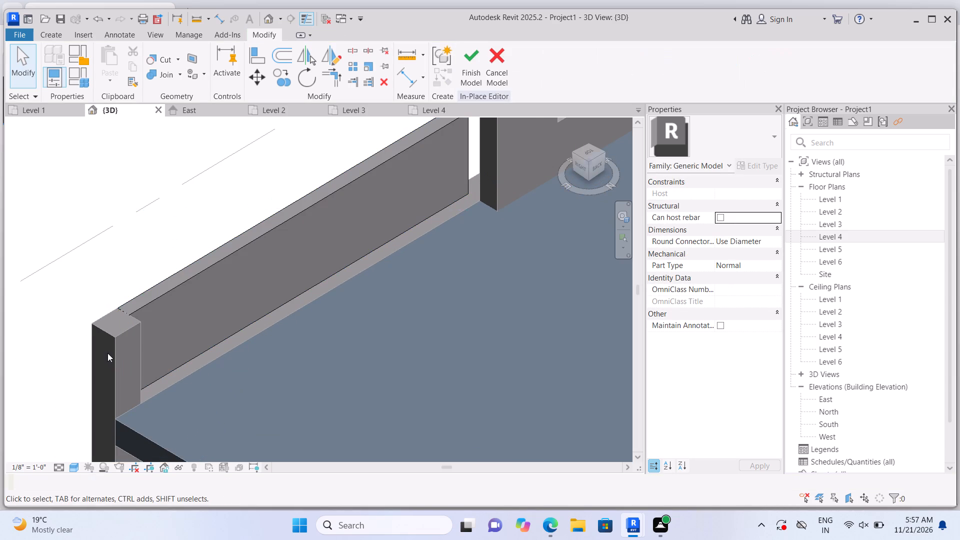
Finish the in-place parapet model.
scroll(107, 353, up, 1)
click(470, 72)
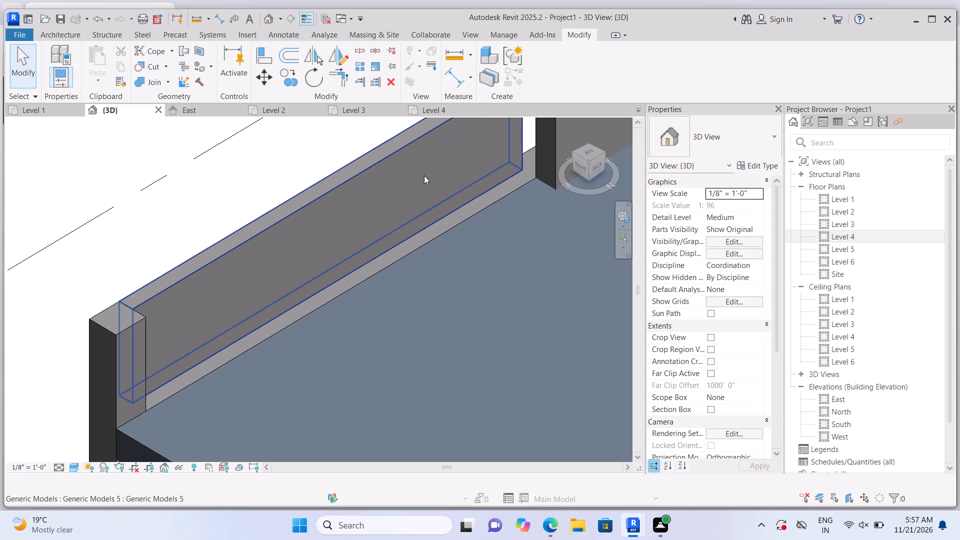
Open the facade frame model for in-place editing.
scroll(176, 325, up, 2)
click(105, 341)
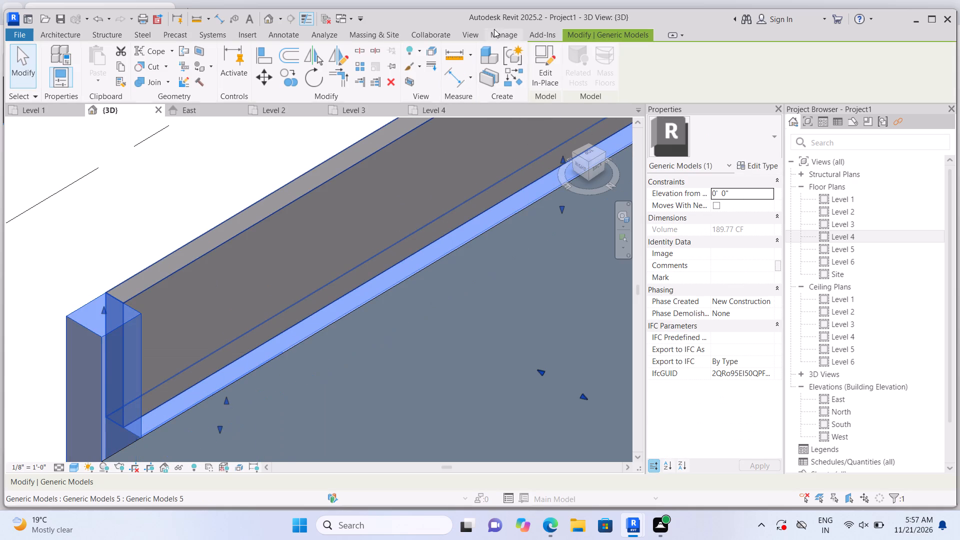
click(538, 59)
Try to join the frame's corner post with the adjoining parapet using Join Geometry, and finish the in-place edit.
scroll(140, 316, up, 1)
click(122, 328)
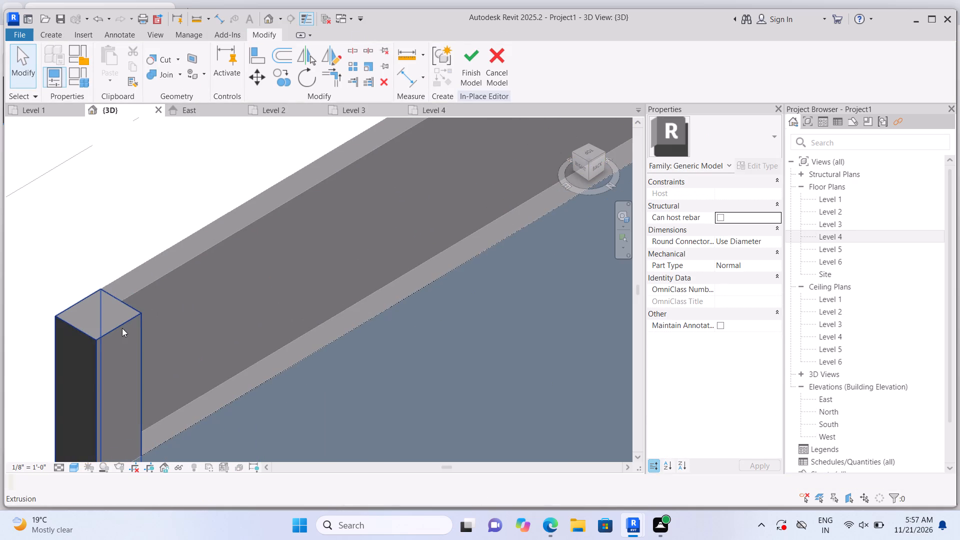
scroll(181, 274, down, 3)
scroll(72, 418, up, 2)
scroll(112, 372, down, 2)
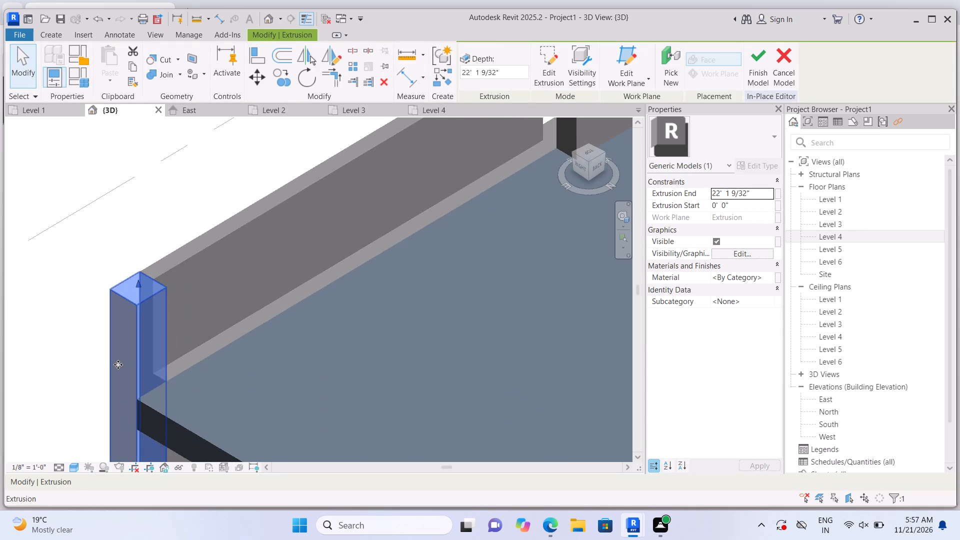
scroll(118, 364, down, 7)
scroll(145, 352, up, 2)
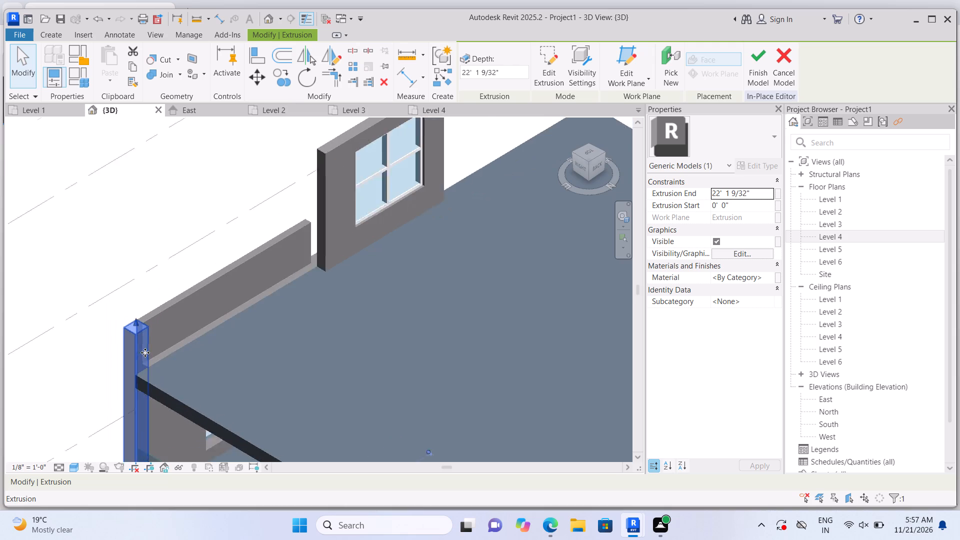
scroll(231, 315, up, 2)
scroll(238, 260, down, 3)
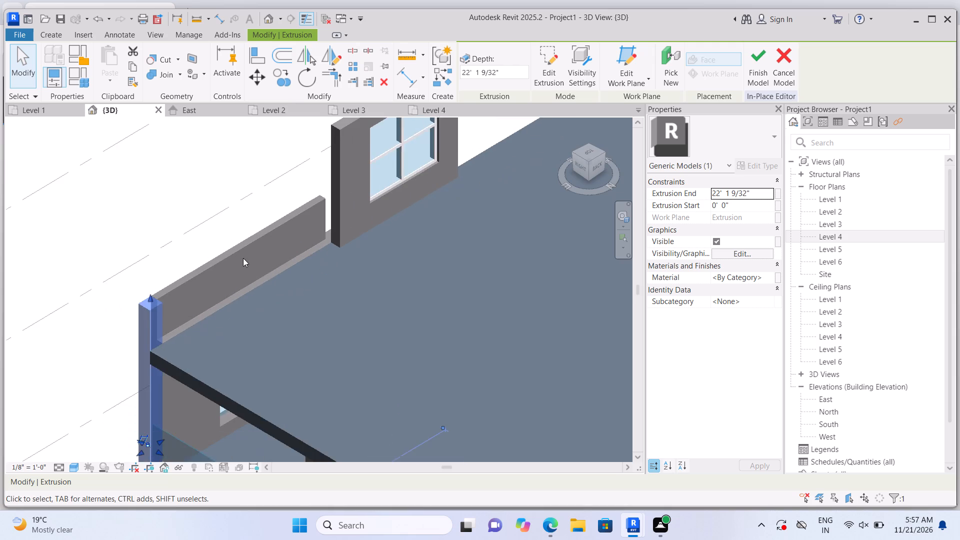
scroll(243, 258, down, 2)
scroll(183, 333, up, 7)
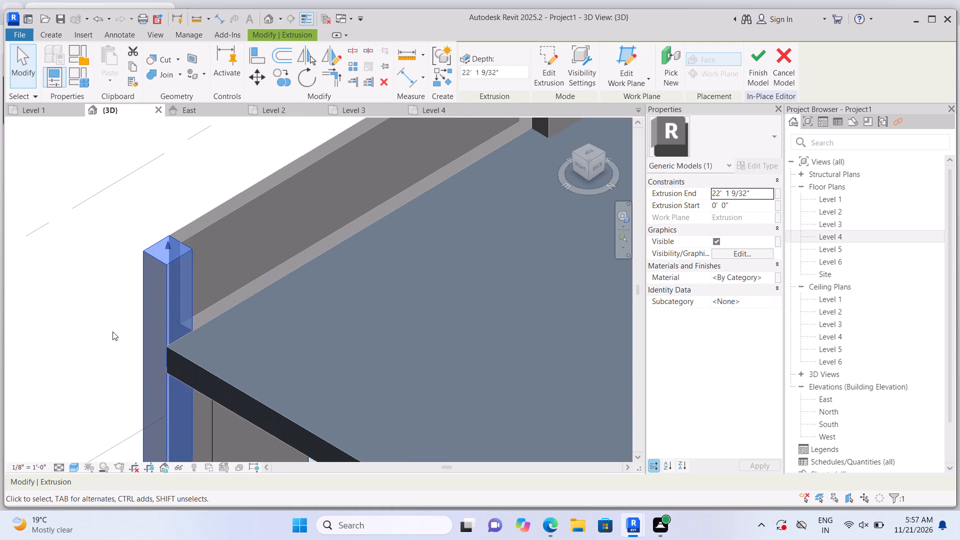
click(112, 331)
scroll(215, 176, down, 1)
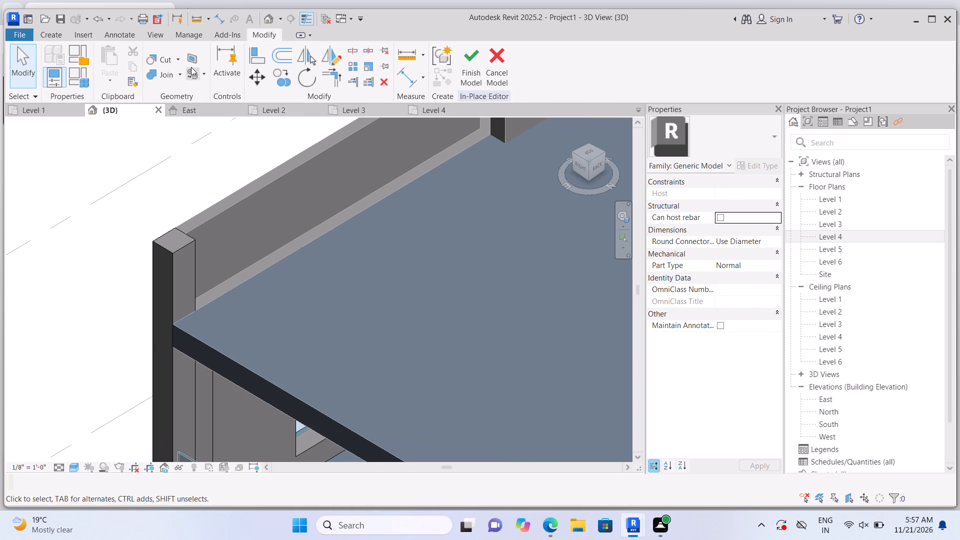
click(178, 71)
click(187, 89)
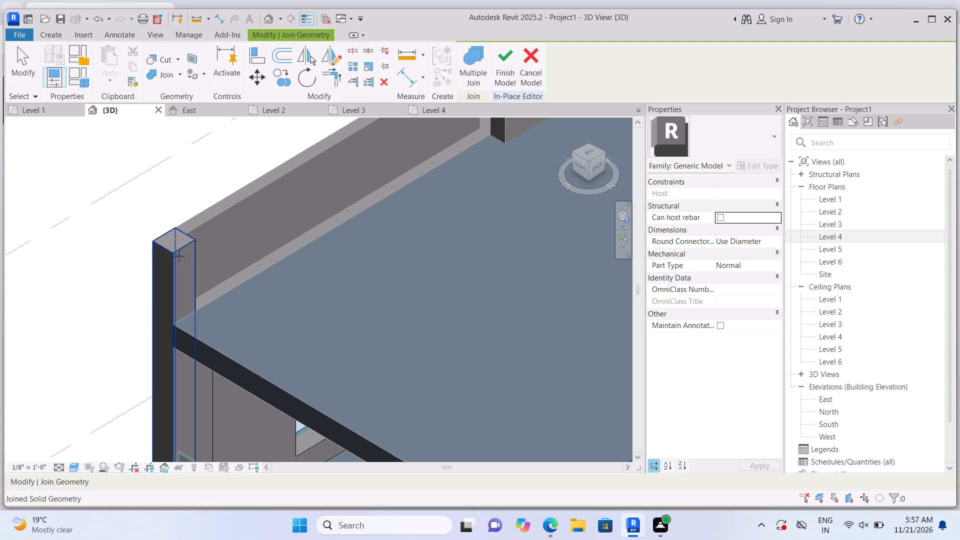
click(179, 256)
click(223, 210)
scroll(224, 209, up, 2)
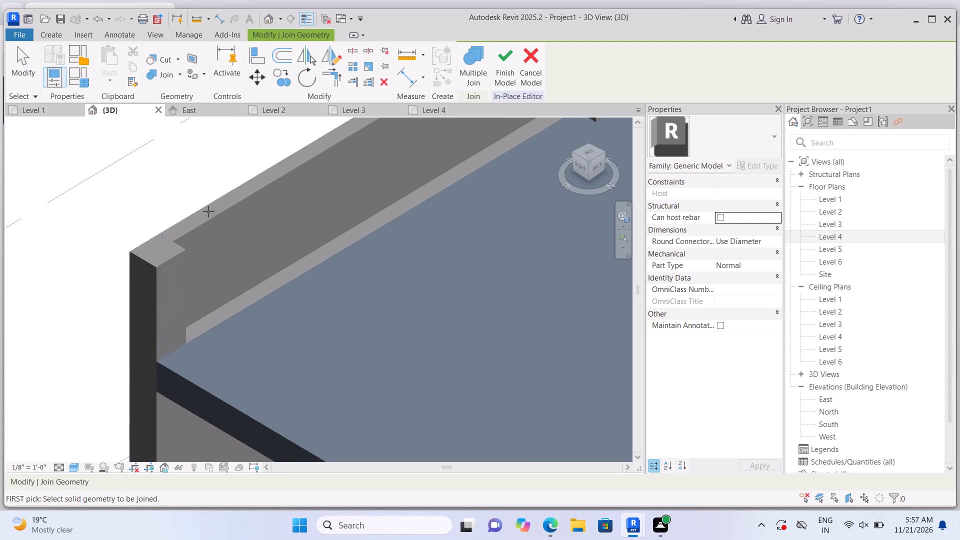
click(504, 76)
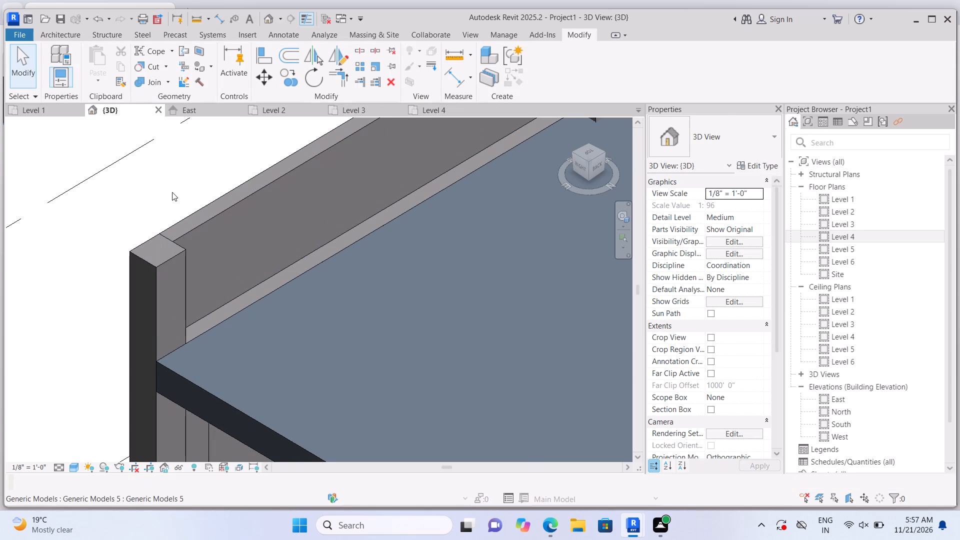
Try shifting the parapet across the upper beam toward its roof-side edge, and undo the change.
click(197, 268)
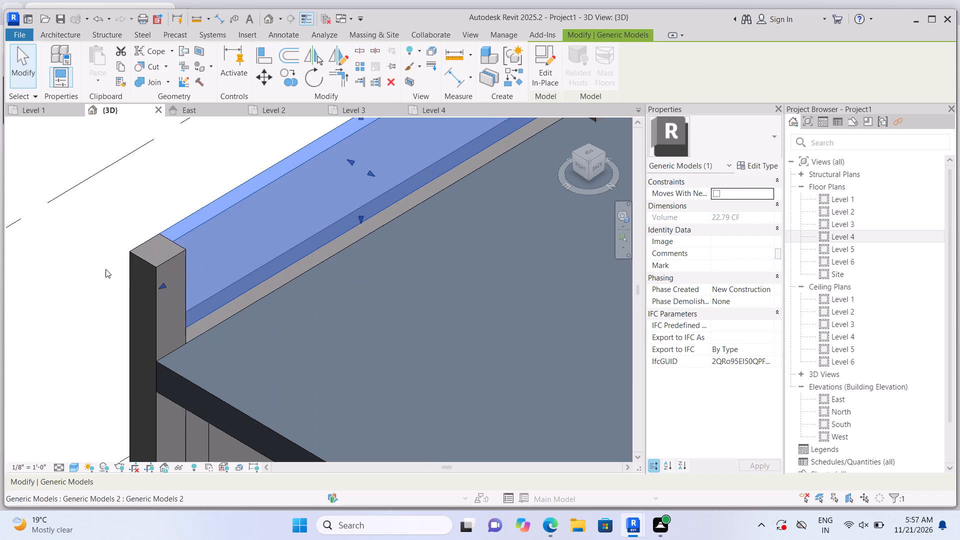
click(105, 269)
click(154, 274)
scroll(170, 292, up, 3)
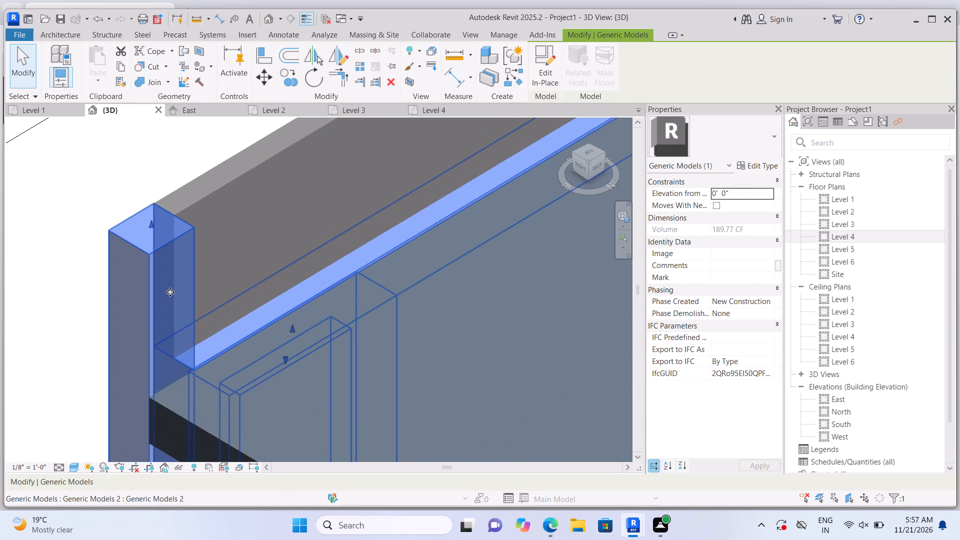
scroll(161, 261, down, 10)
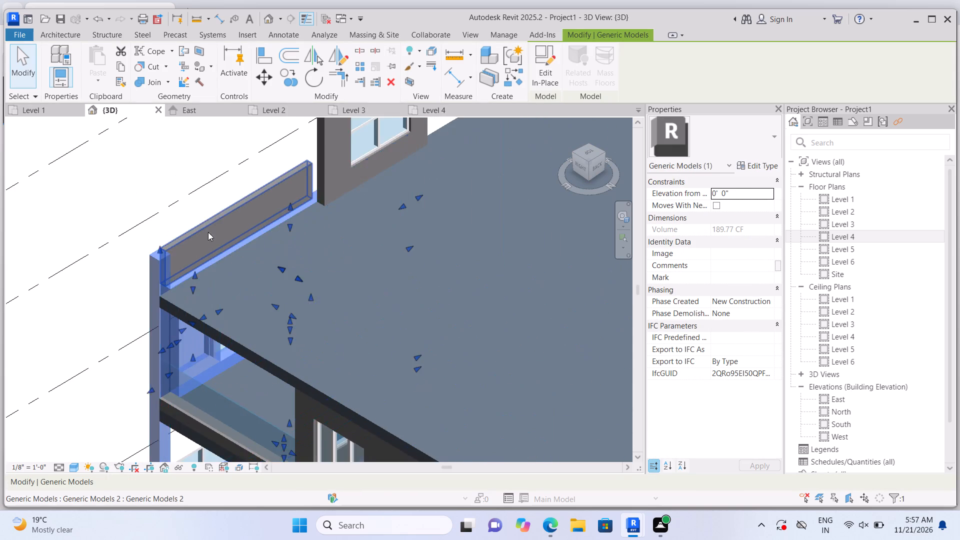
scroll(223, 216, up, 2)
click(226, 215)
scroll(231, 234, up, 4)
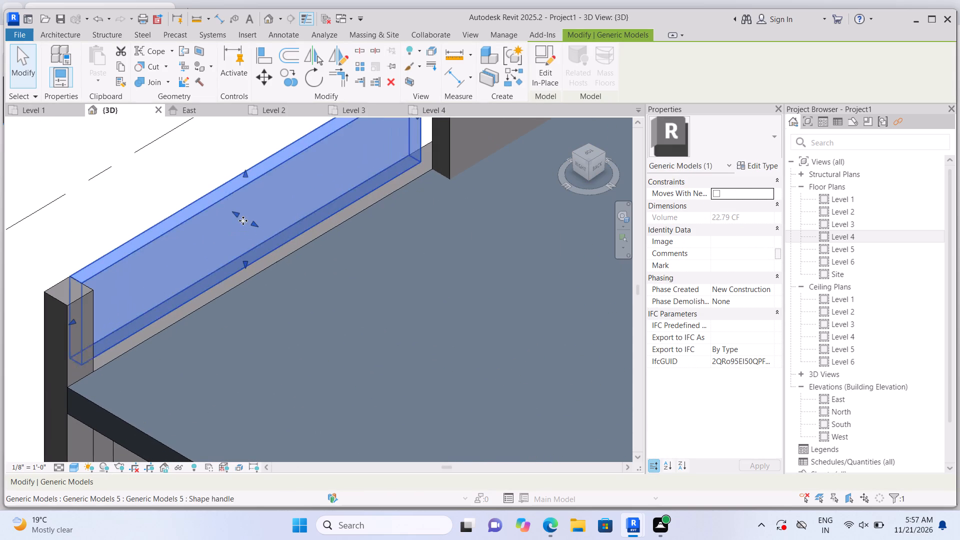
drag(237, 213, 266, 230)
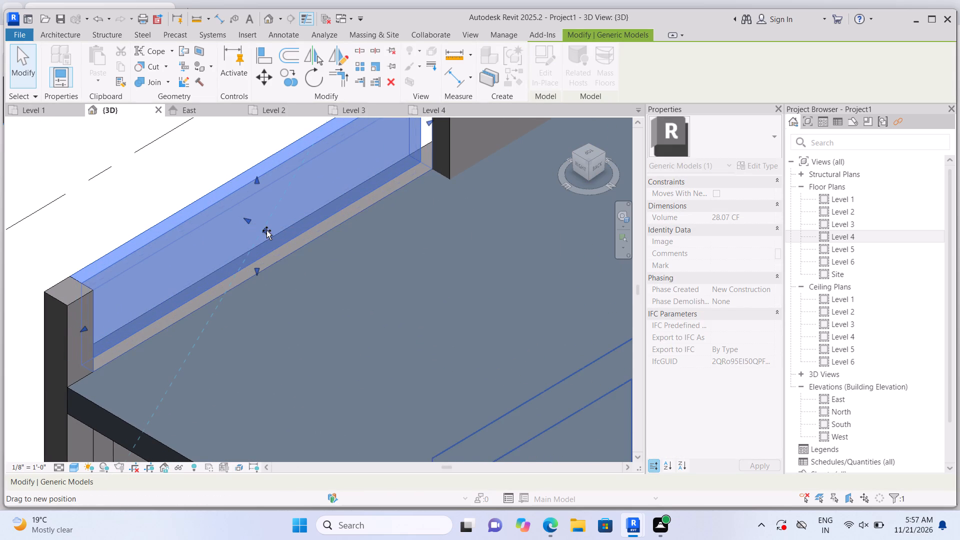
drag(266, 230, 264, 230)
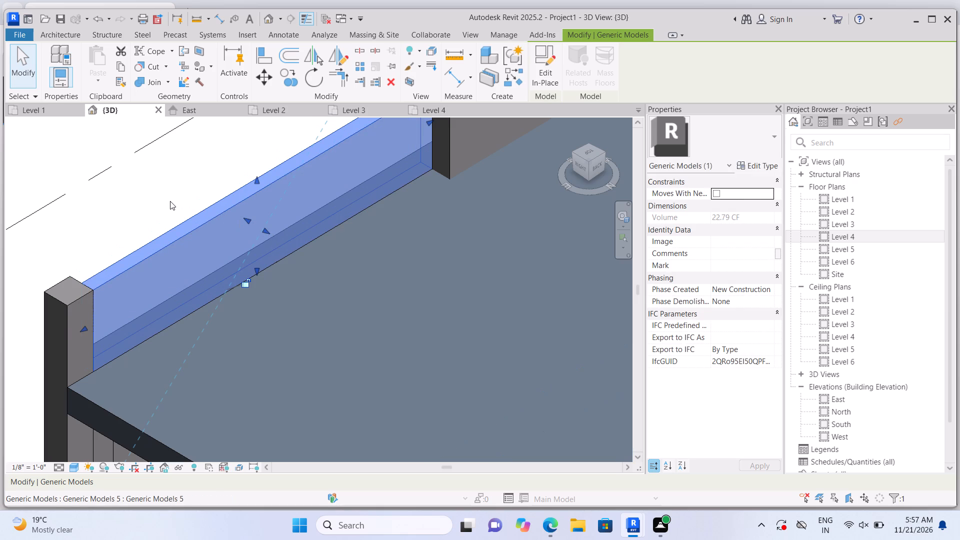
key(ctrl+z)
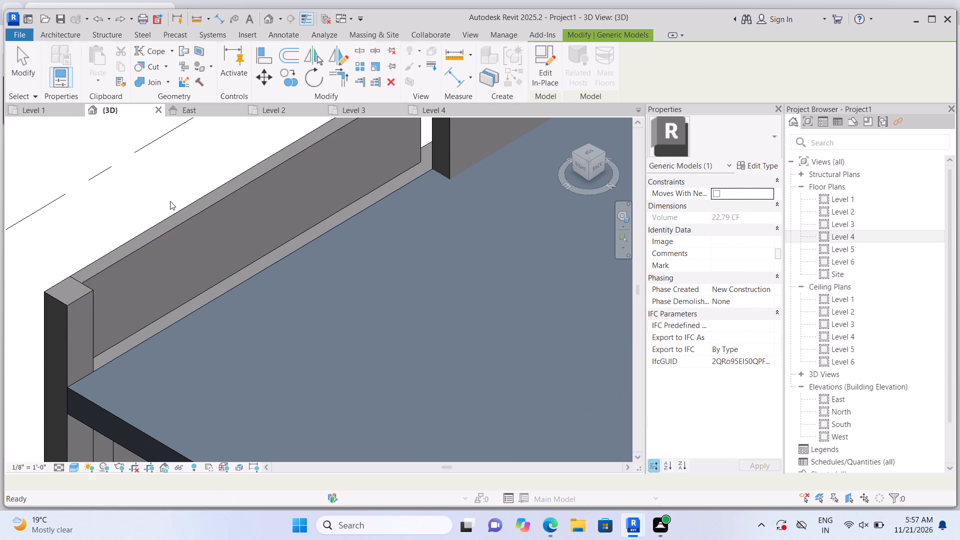
From the outer facade side, join the parapet model to the facade frame model at the corner post using Join Geometry.
scroll(175, 182, down, 3)
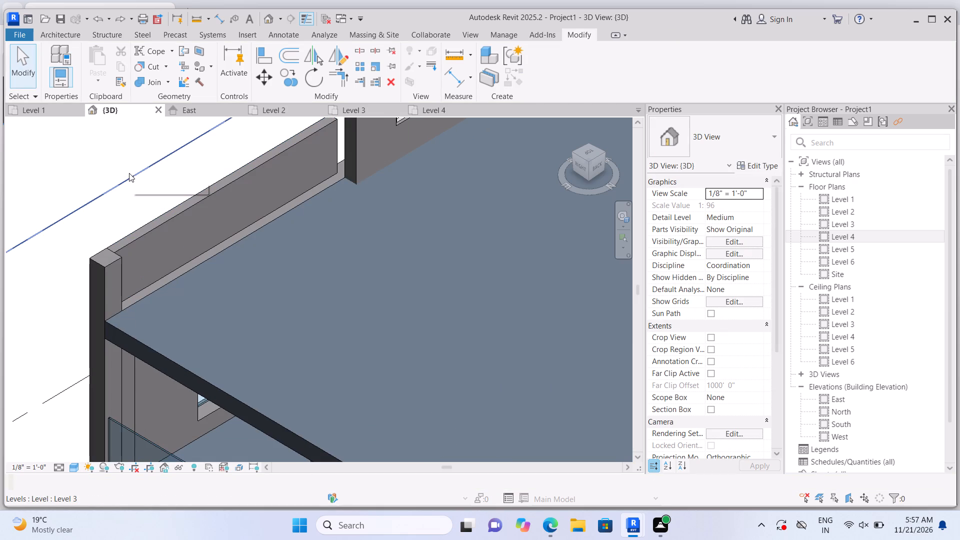
shift+middle_drag(113, 171, 130, 187)
shift+middle_drag(148, 199, 206, 213)
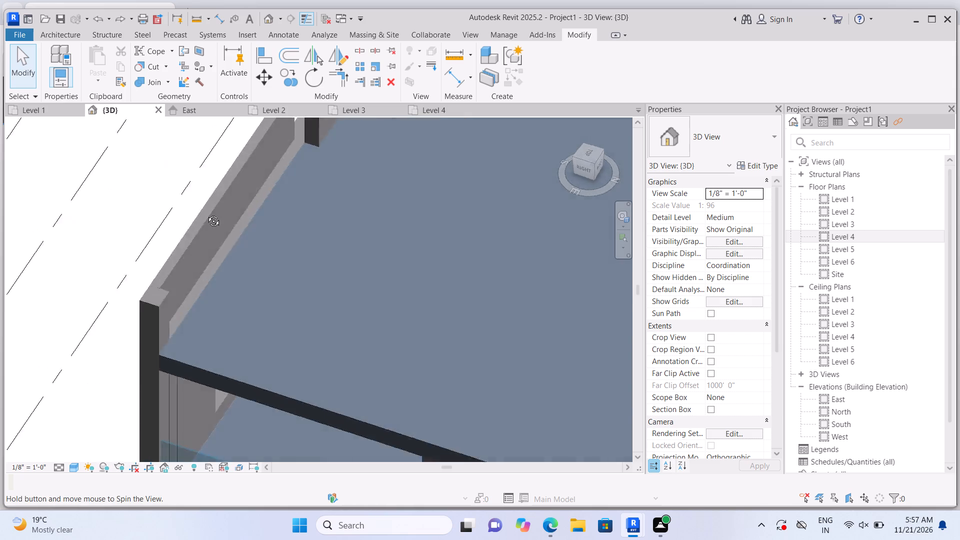
shift+middle_drag(206, 213, 351, 188)
shift+middle_click(351, 188)
scroll(350, 186, up, 2)
scroll(365, 226, up, 2)
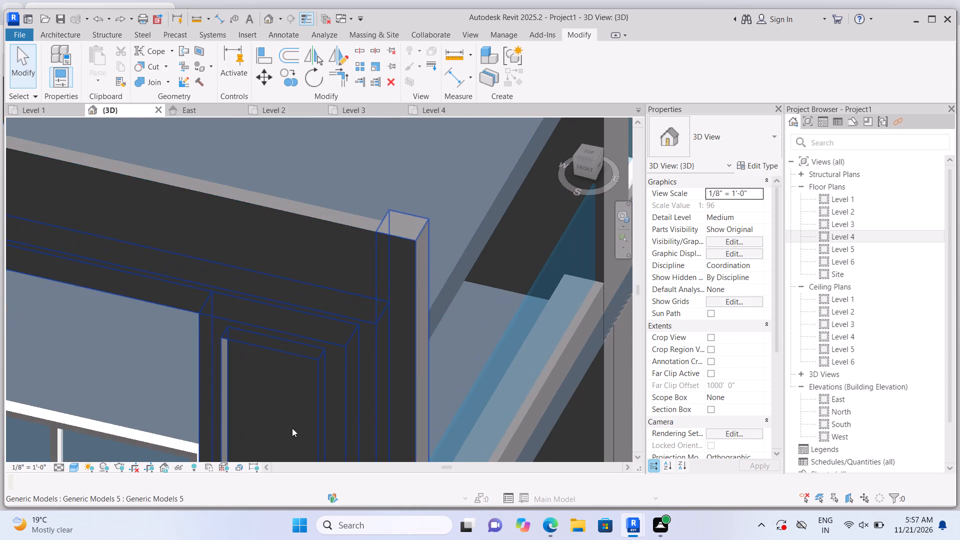
scroll(517, 293, down, 3)
scroll(183, 318, up, 4)
scroll(183, 316, down, 4)
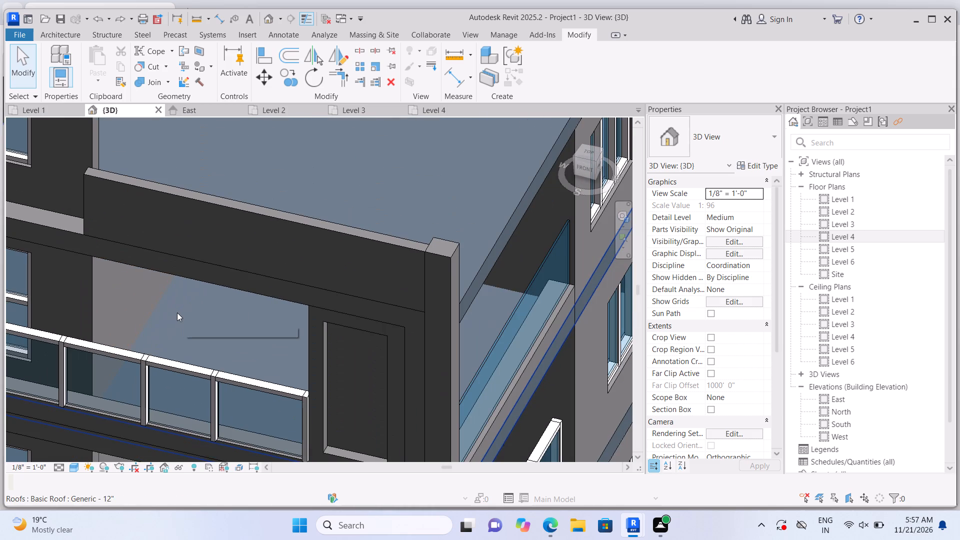
shift+middle_drag(174, 309, 308, 344)
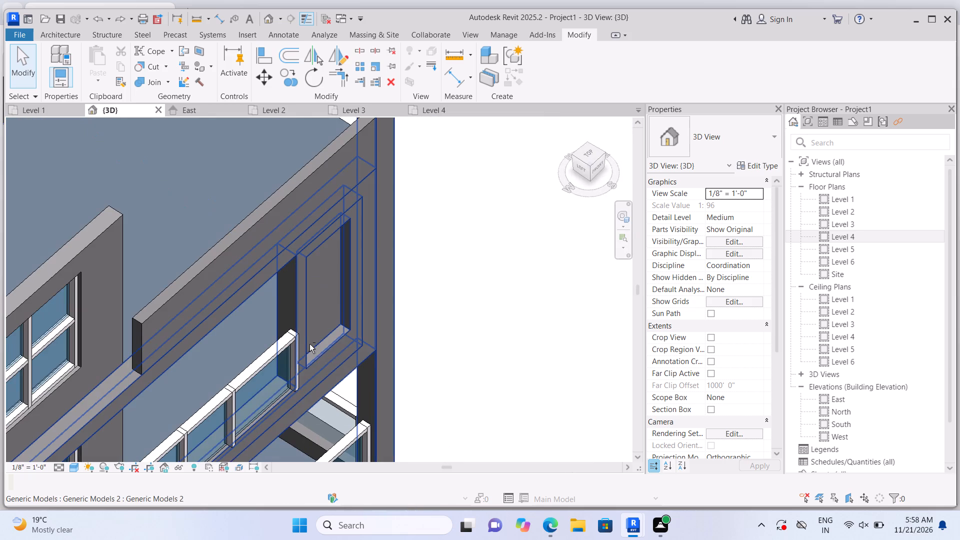
scroll(406, 174, up, 1)
scroll(454, 374, down, 4)
scroll(451, 104, up, 2)
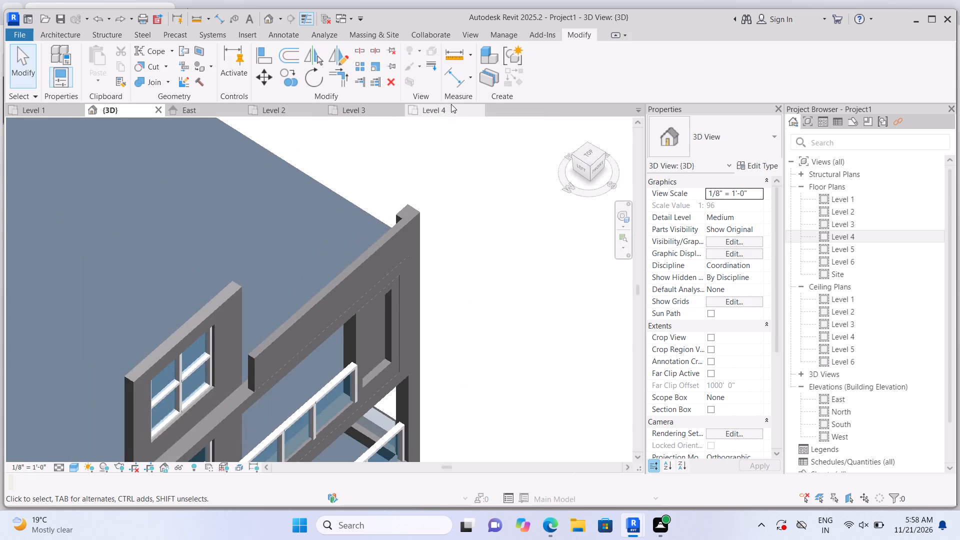
scroll(451, 104, up, 11)
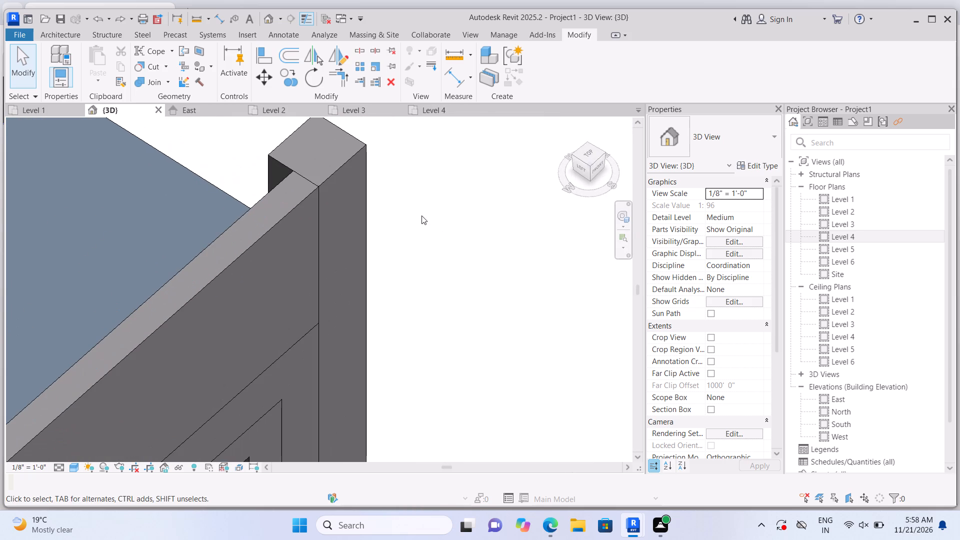
scroll(387, 261, up, 5)
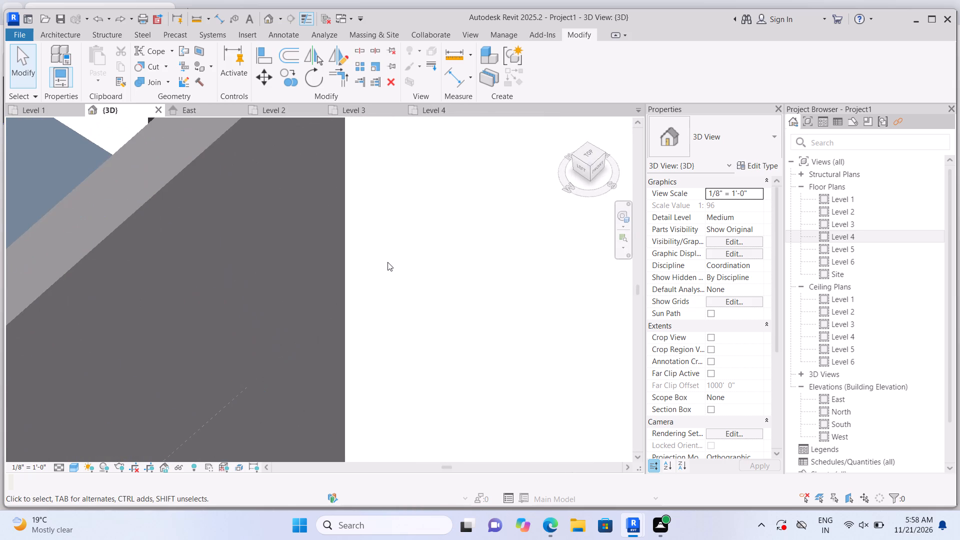
scroll(395, 269, down, 7)
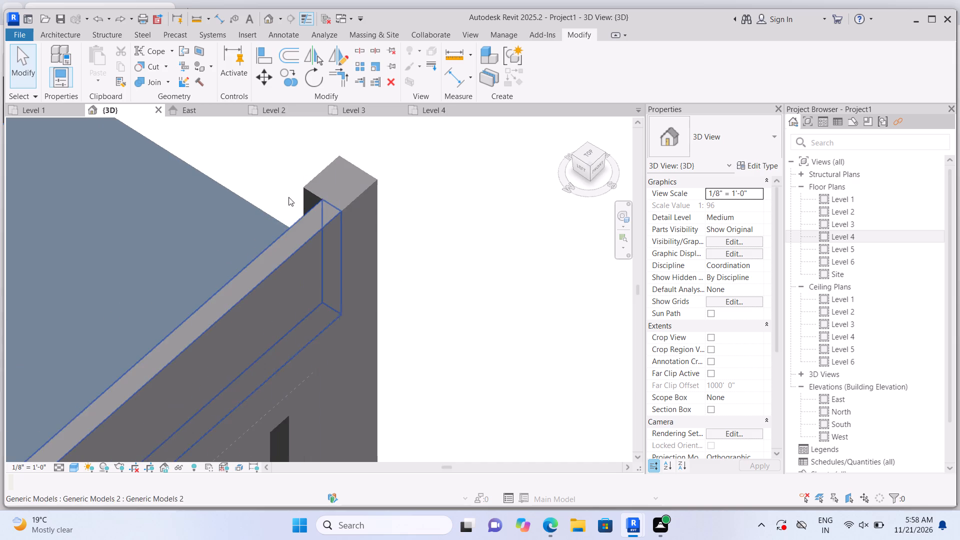
click(163, 87)
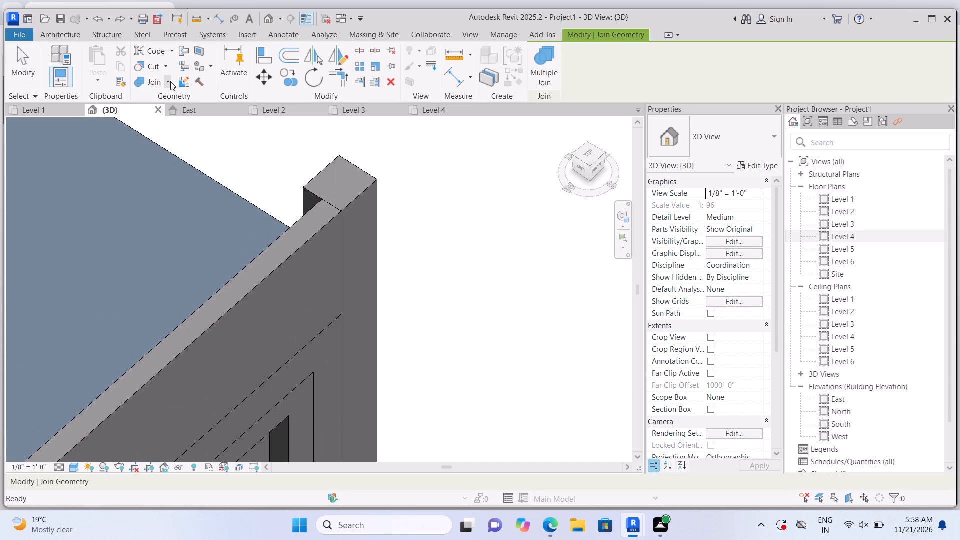
click(170, 81)
click(177, 93)
click(285, 236)
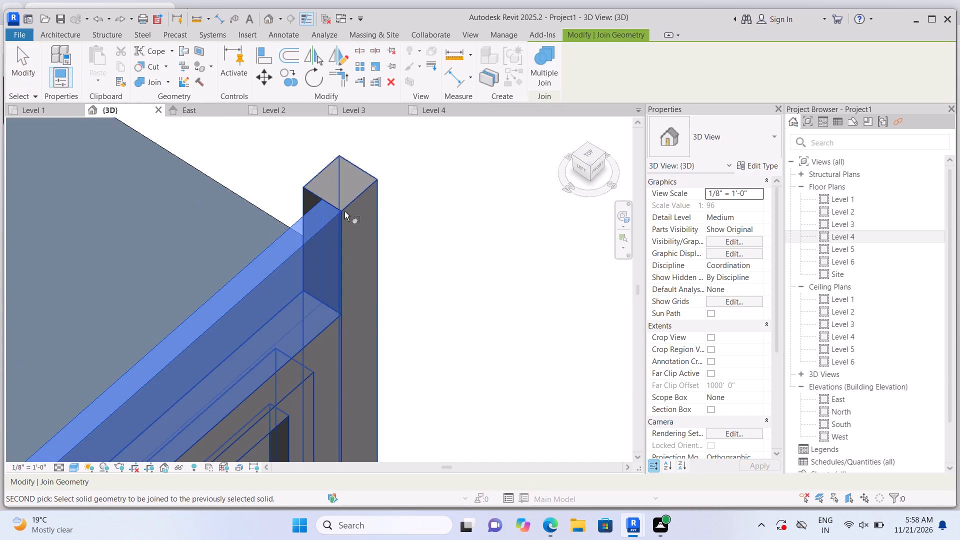
click(347, 206)
scroll(441, 170, down, 8)
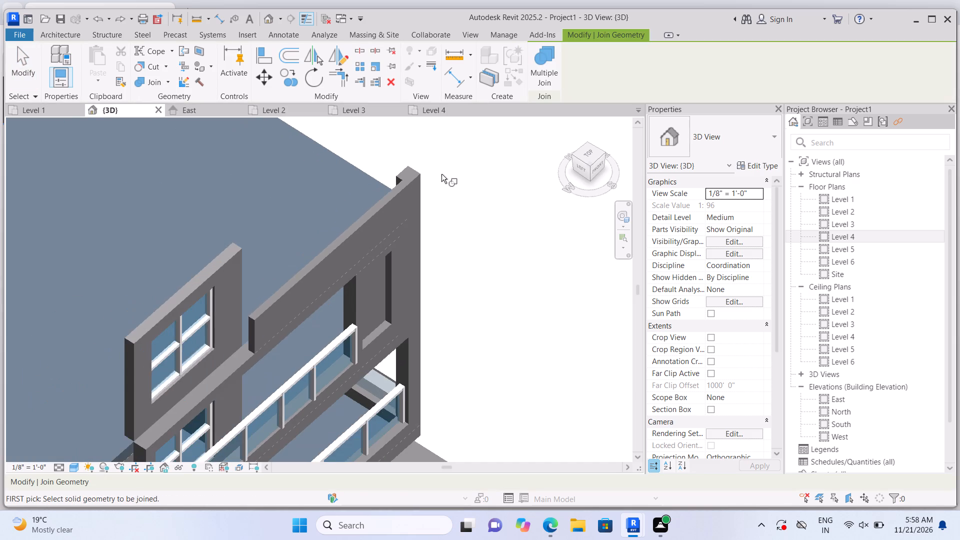
key(Escape)
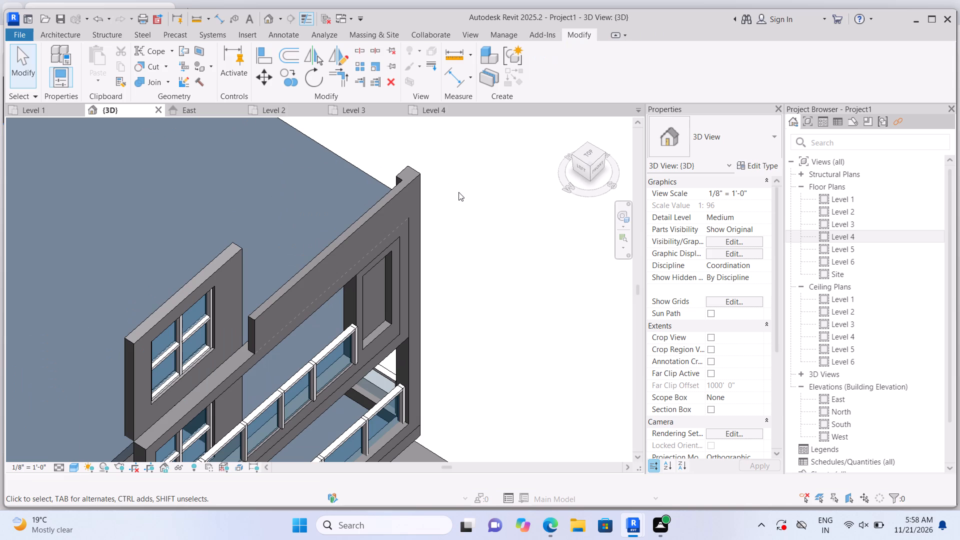
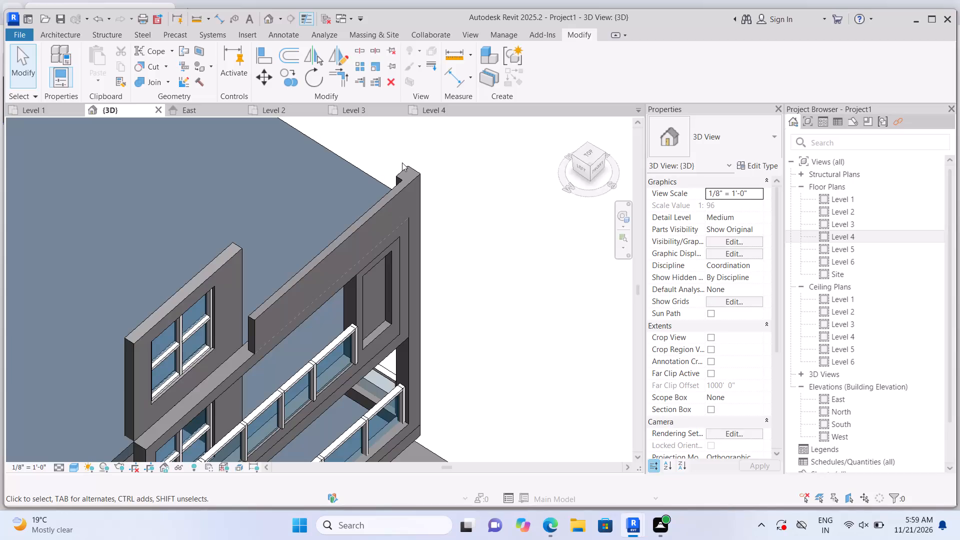
Examine the roof-level parapets and balcony facade from several sides, ending at the gap between the low parapet and the windowed wall.
scroll(501, 275, down, 1)
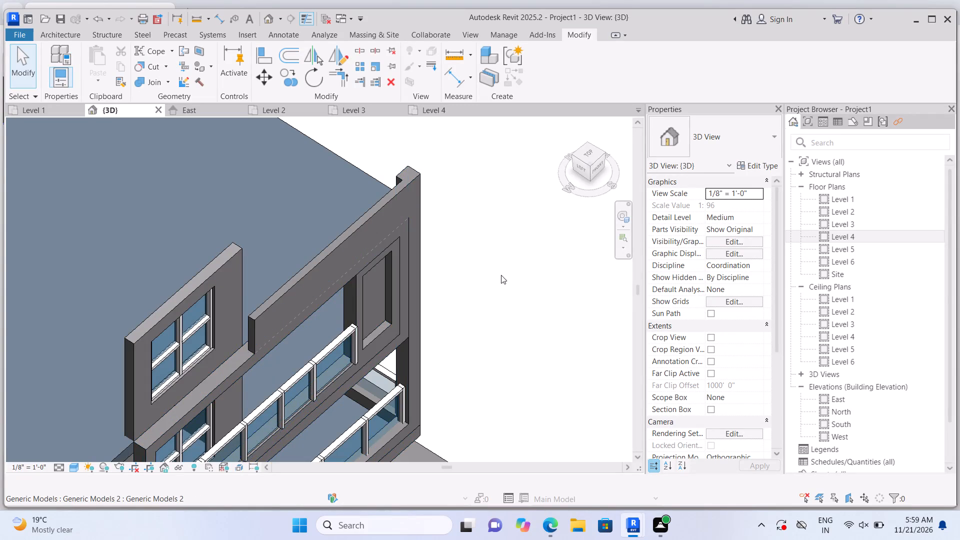
scroll(501, 275, down, 5)
scroll(525, 319, up, 2)
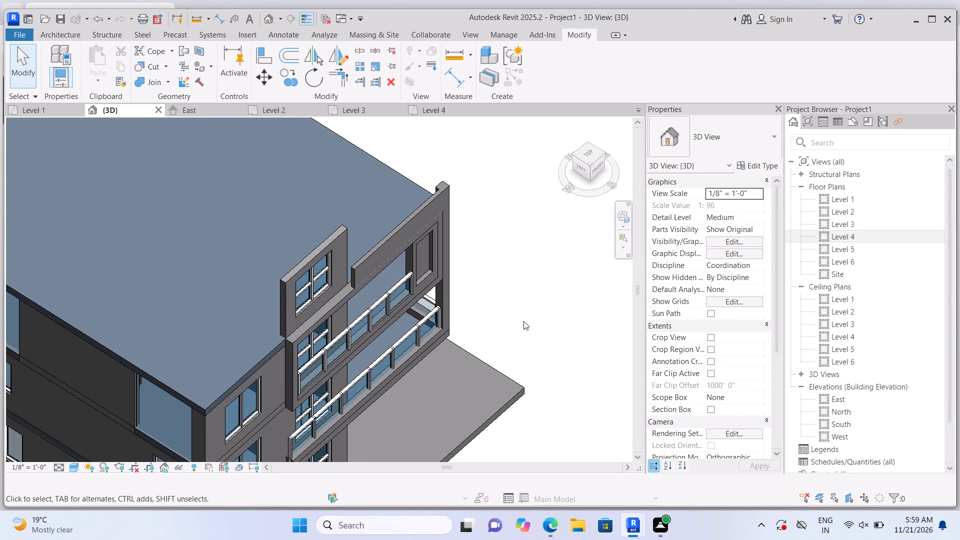
scroll(413, 268, up, 4)
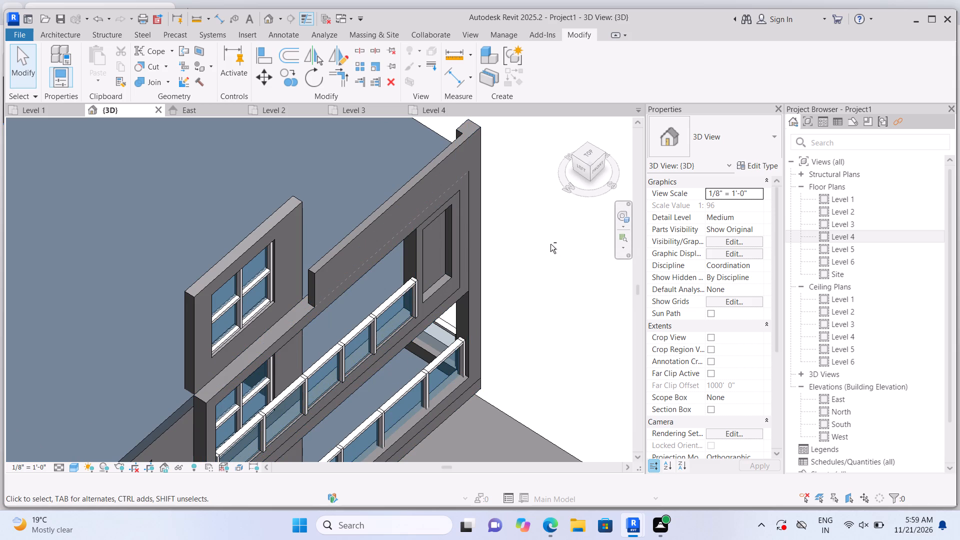
shift+middle_drag(533, 279, 515, 302)
shift+drag(439, 341, 517, 269)
shift+scroll(551, 262, down, 1)
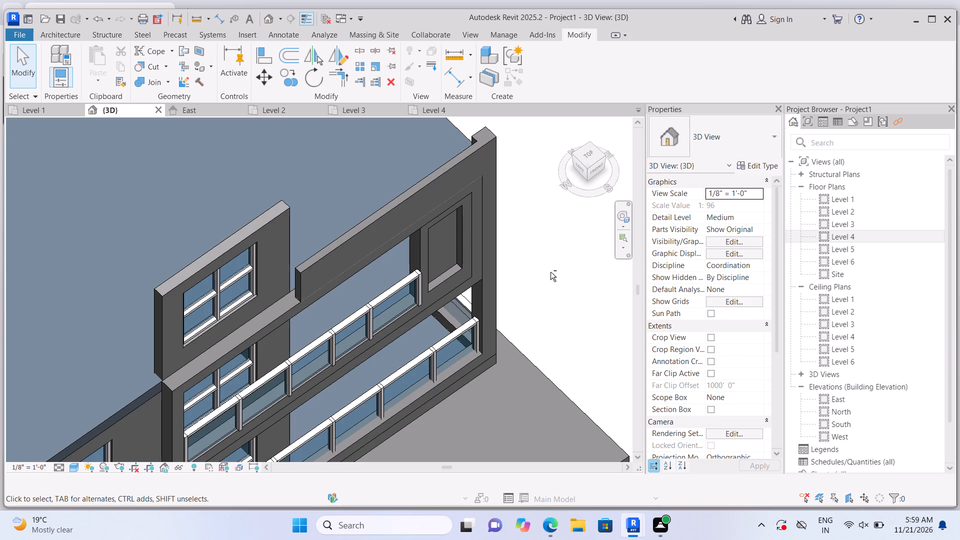
shift+middle_drag(545, 285, 467, 330)
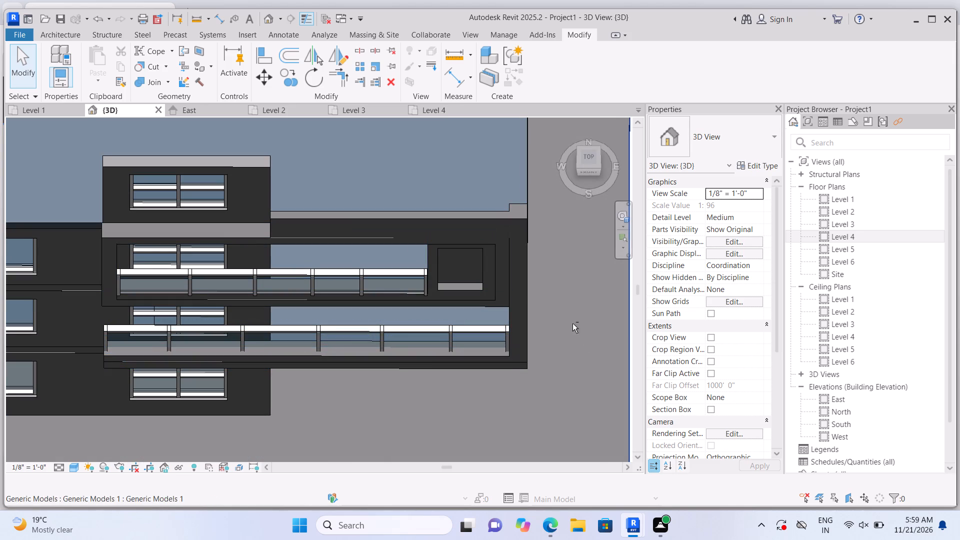
shift+drag(541, 349, 494, 365)
scroll(499, 314, down, 1)
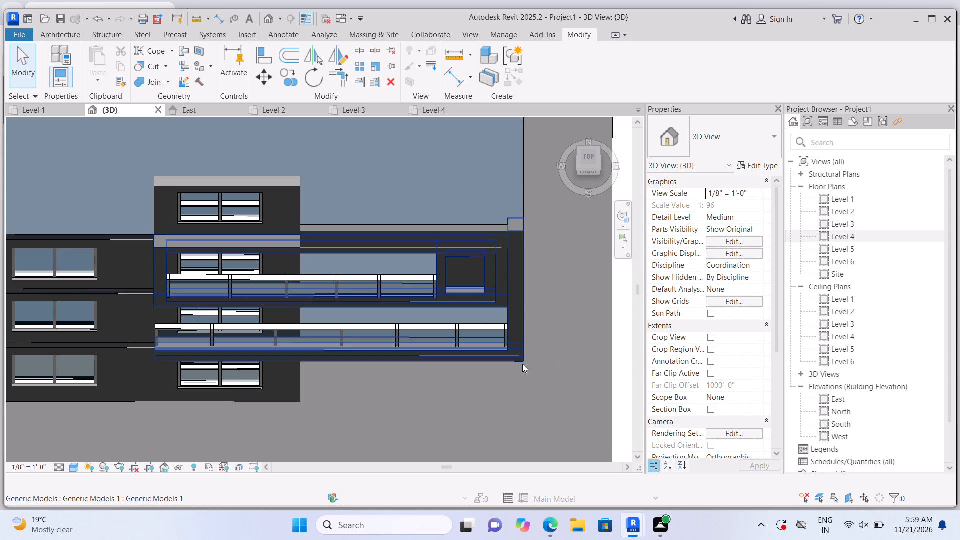
shift+middle_drag(513, 379, 483, 398)
shift+click(485, 397)
scroll(372, 362, down, 3)
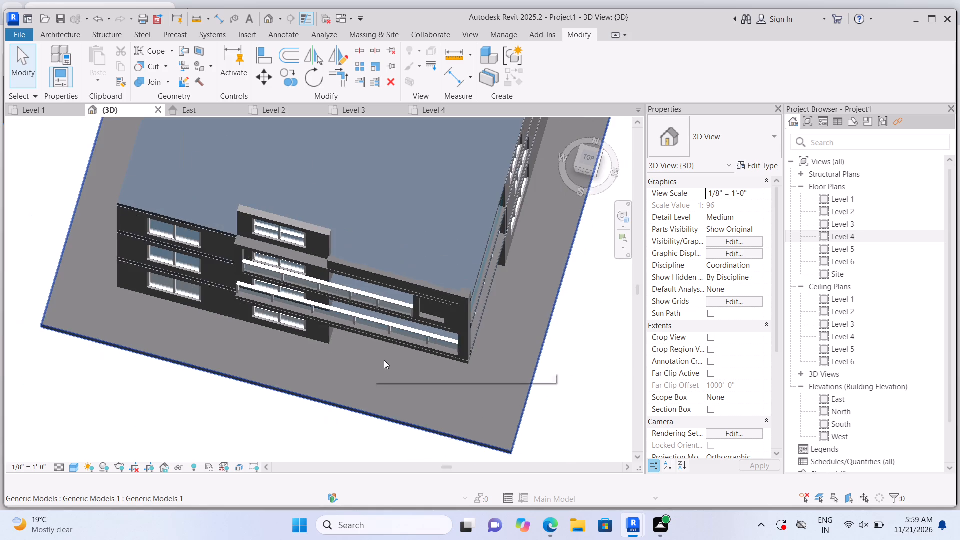
shift+scroll(445, 352, down, 1)
shift+middle_drag(431, 366, 221, 332)
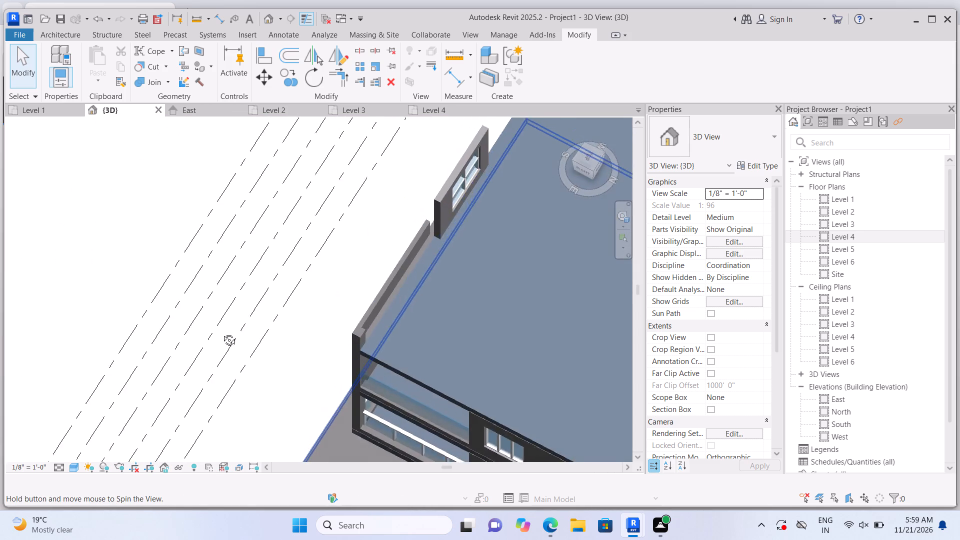
shift+middle_drag(221, 332, 193, 324)
scroll(382, 188, up, 2)
scroll(423, 196, up, 2)
scroll(458, 245, up, 2)
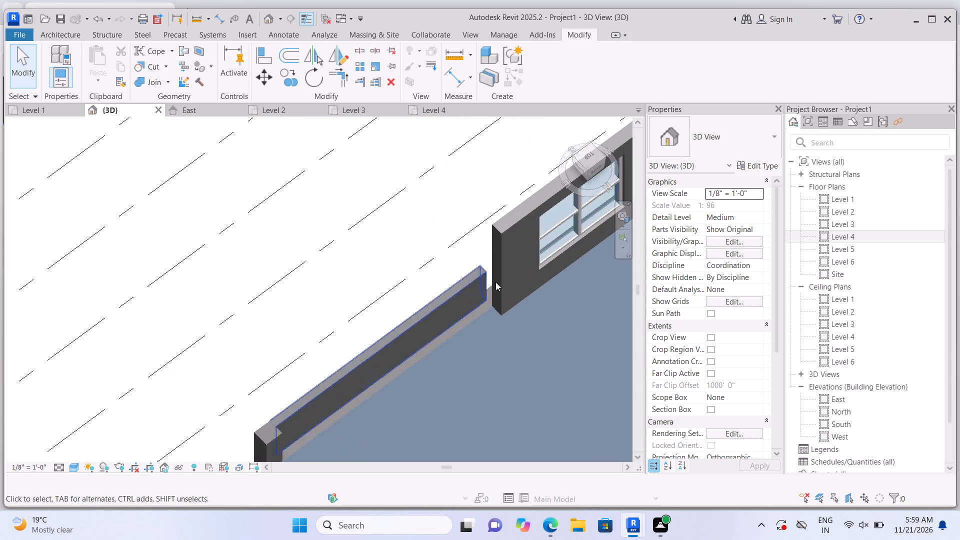
scroll(495, 282, up, 7)
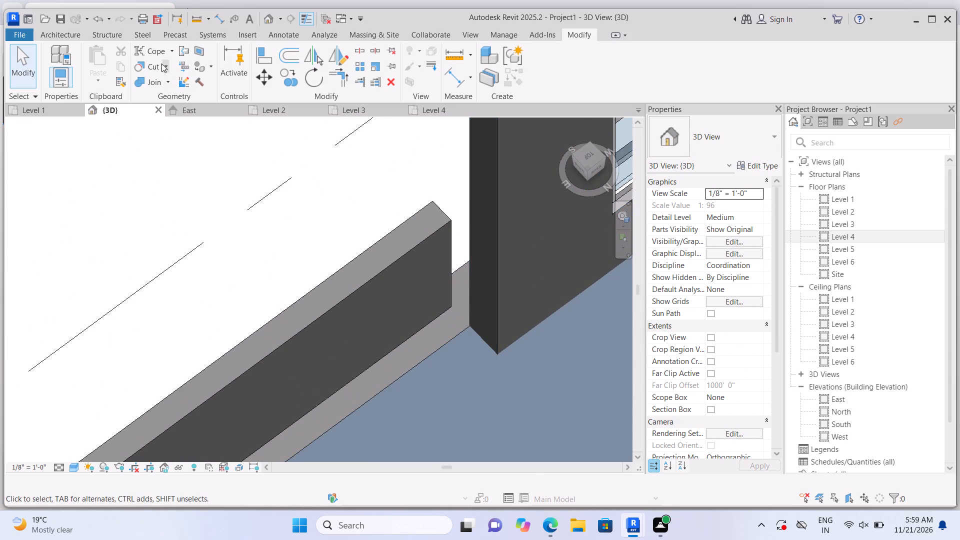
Start an in-place model in the Generic Models category, keeping the proposed name.
click(71, 39)
click(157, 75)
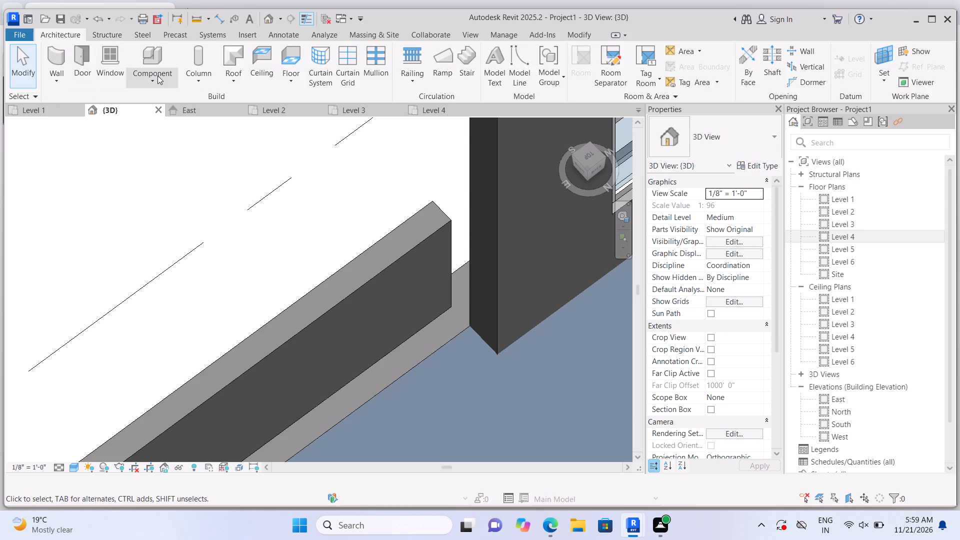
click(170, 126)
scroll(498, 203, down, 3)
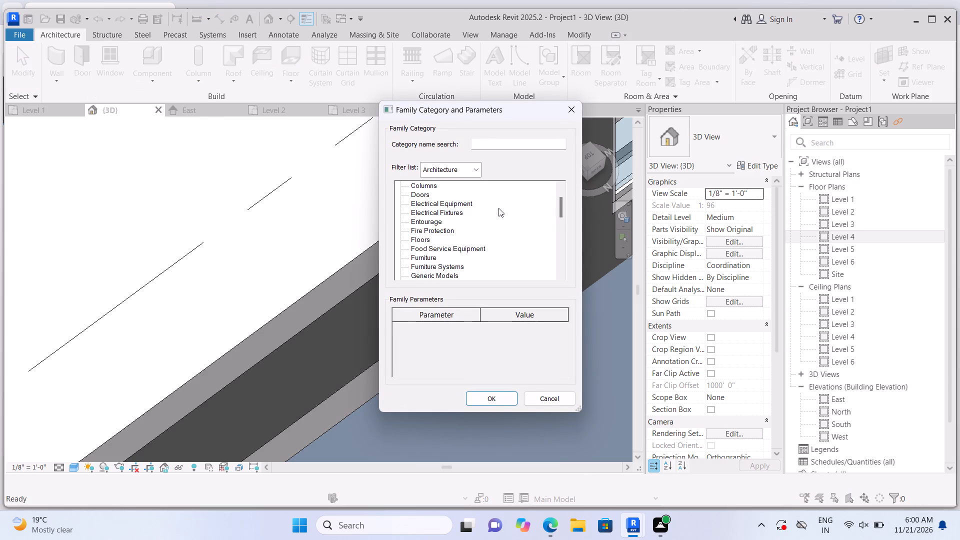
scroll(498, 208, down, 5)
click(435, 230)
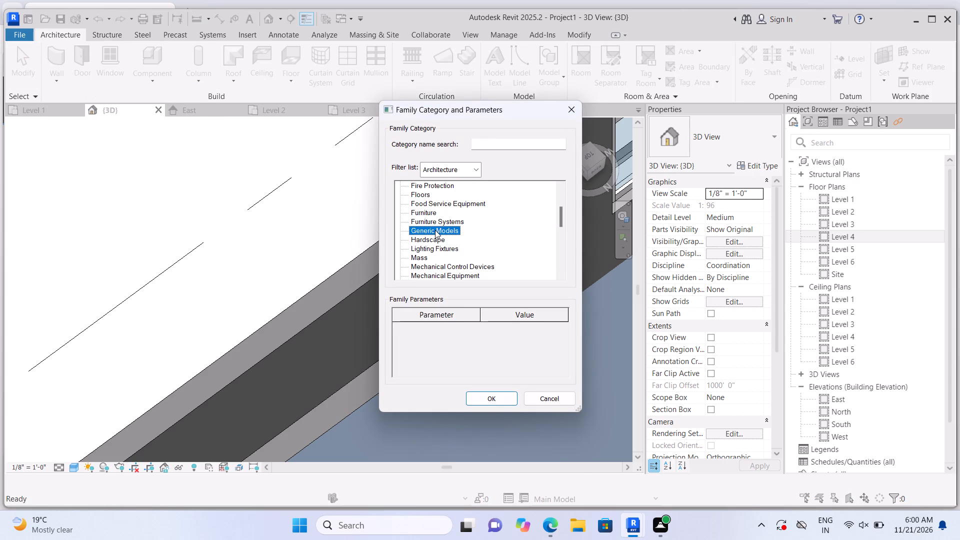
click(487, 396)
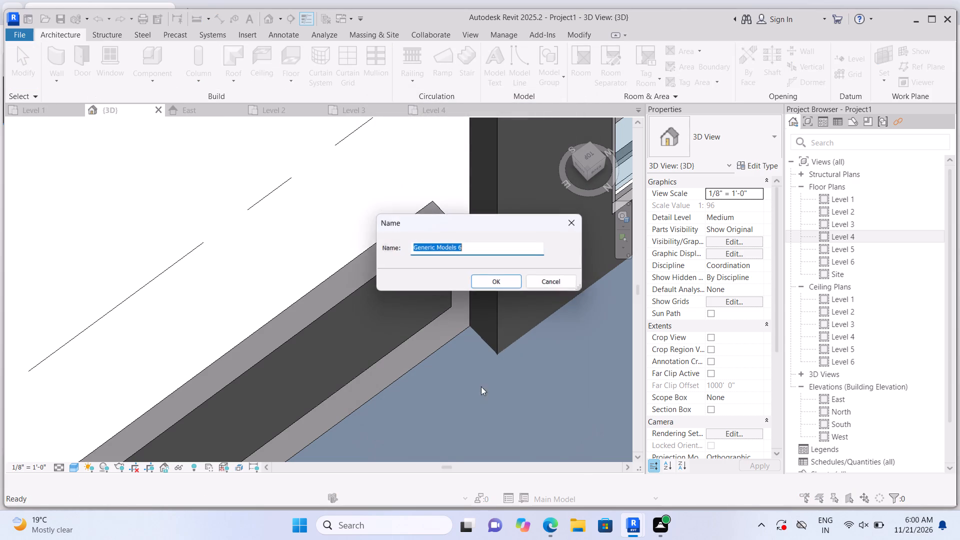
click(508, 281)
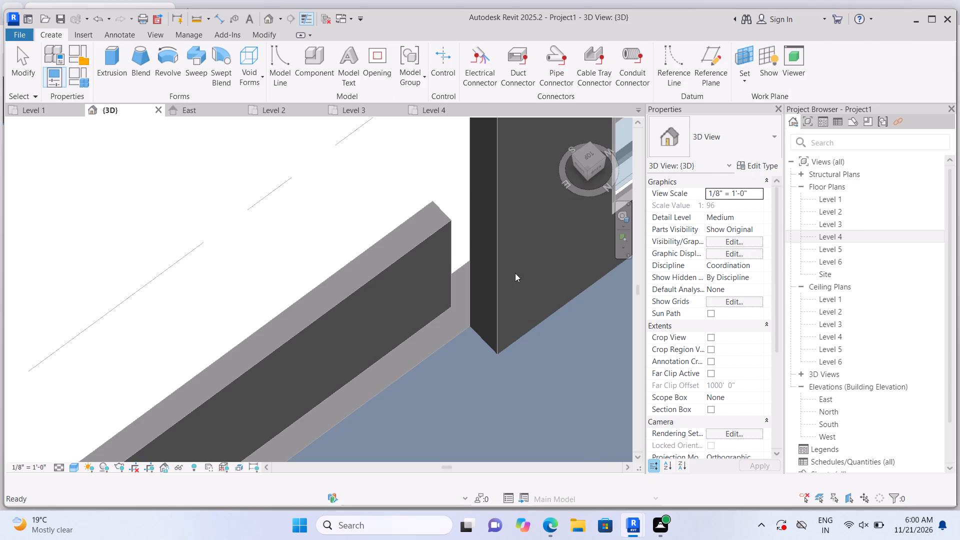
Extrude a narrow rectangle by 1' 0" on the ledge's top face, filling the gap between the low parapet's end and the windowed wall.
click(108, 77)
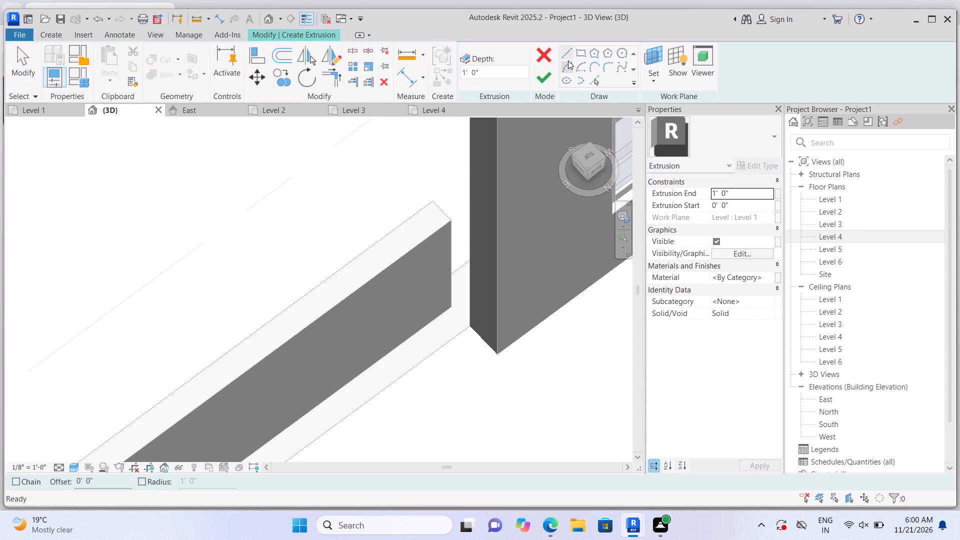
click(645, 81)
click(655, 139)
click(655, 126)
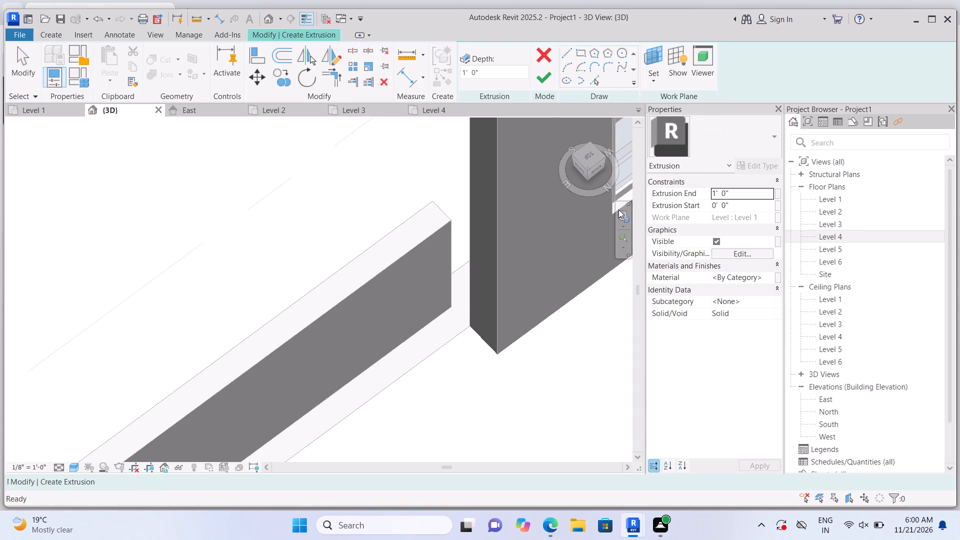
scroll(440, 365, up, 3)
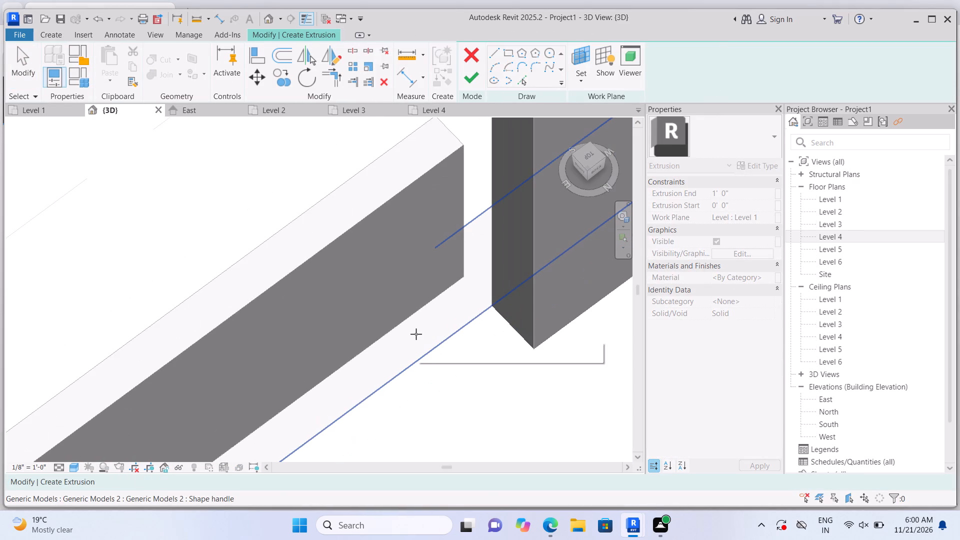
click(416, 334)
click(583, 53)
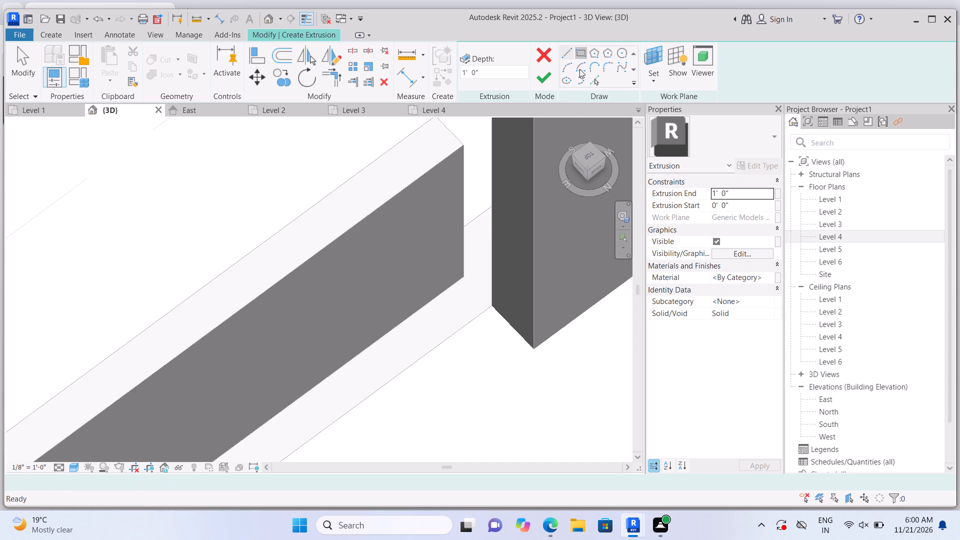
scroll(506, 212, up, 1)
scroll(475, 281, up, 1)
click(455, 285)
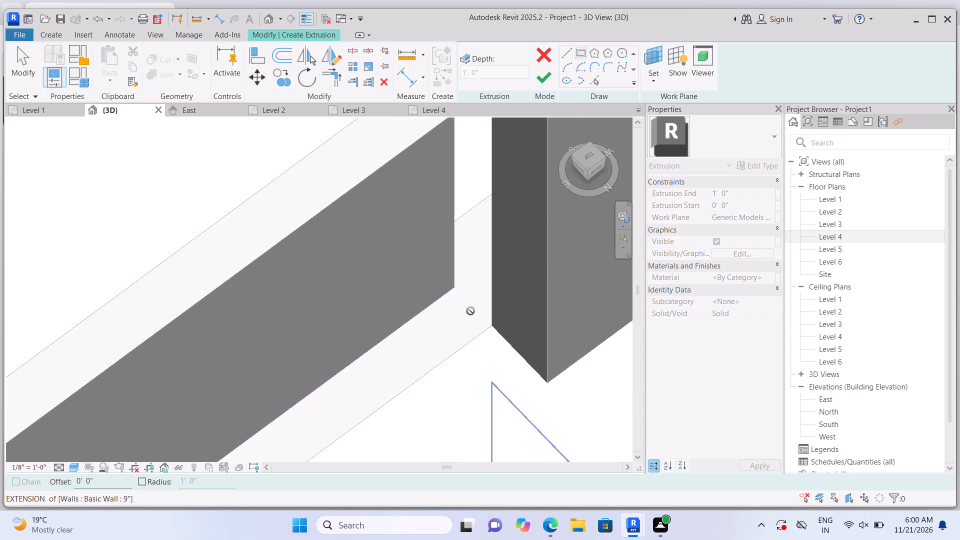
click(478, 335)
click(543, 67)
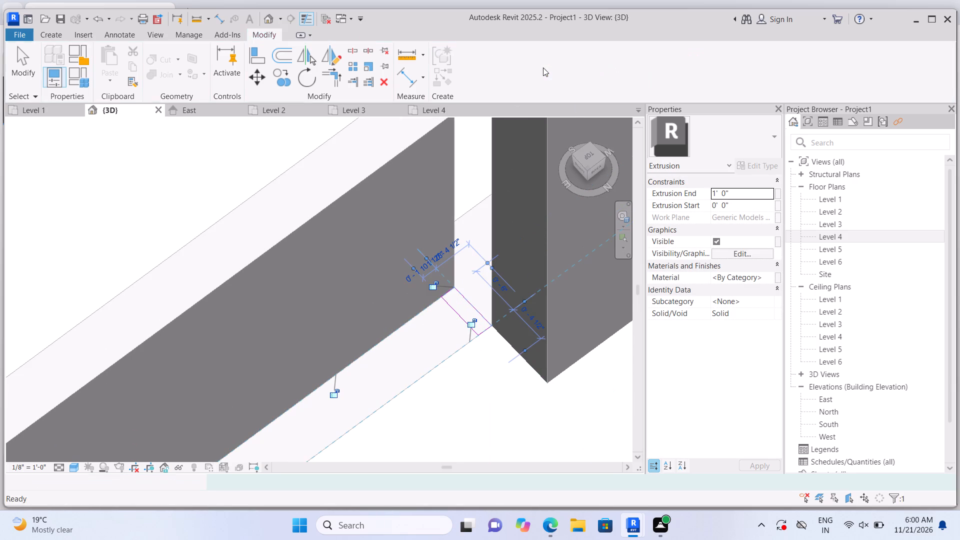
Stretch the filler extrusion upward to the low parapet's top, about 3' 0 1/2" high.
scroll(472, 291, down, 2)
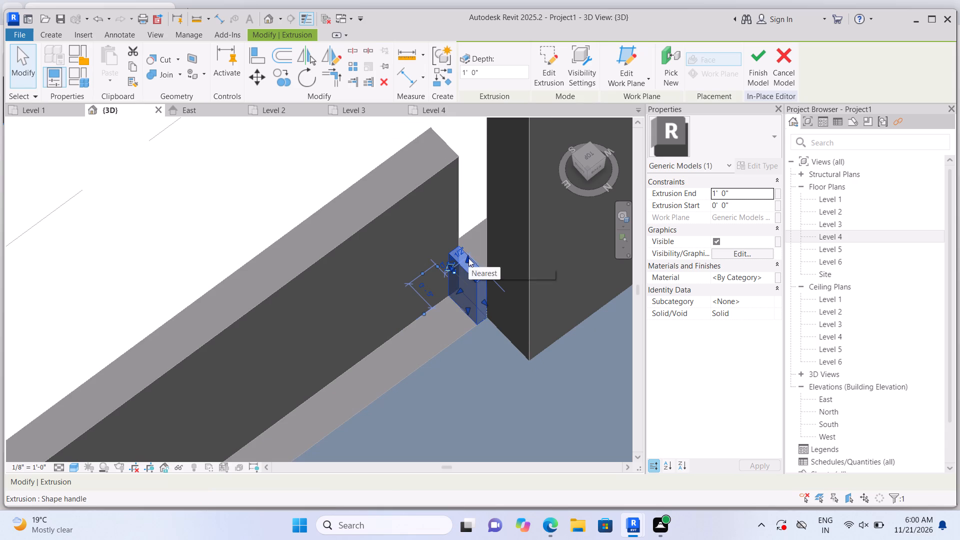
drag(468, 257, 469, 177)
click(469, 177)
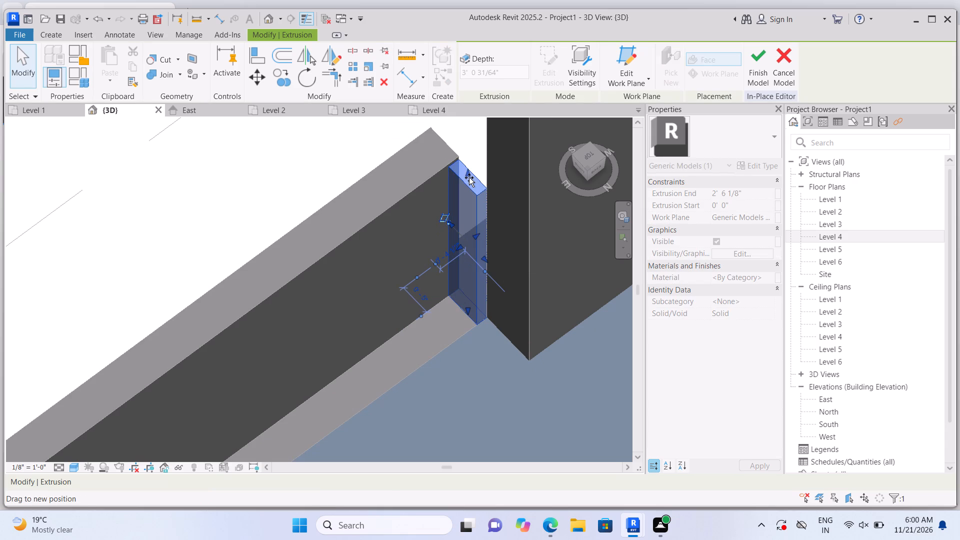
scroll(466, 176, up, 4)
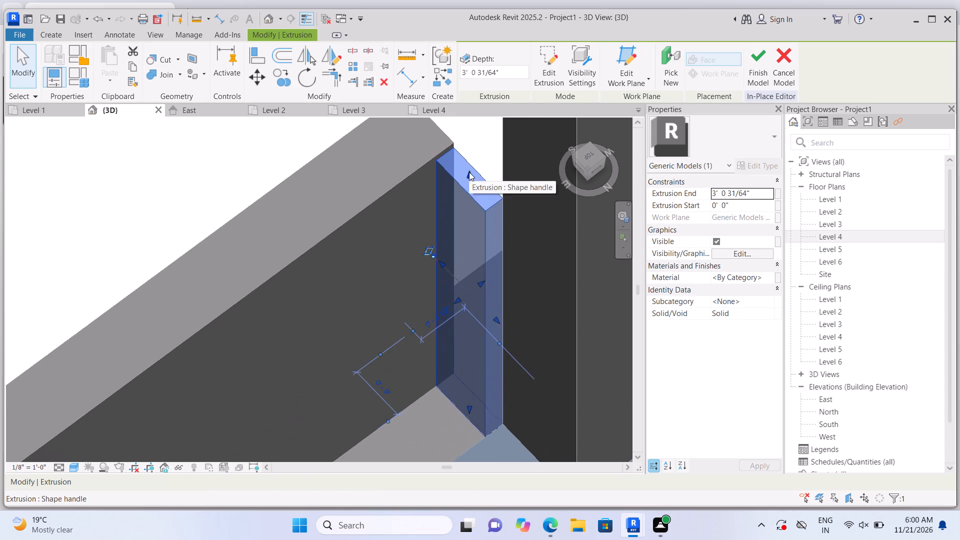
click(469, 172)
scroll(469, 182, down, 2)
drag(258, 174, 256, 182)
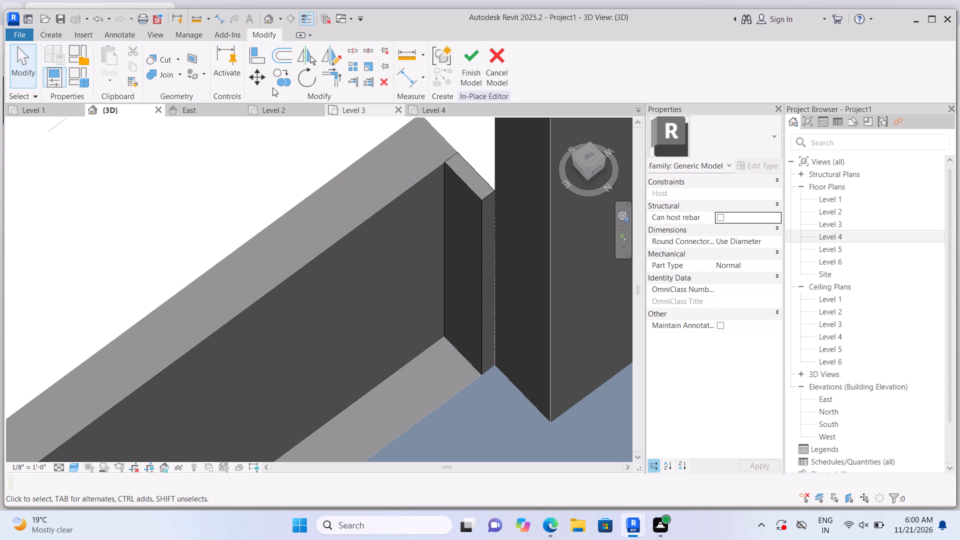
Finish the in-place model of the filler piece.
click(179, 71)
click(187, 86)
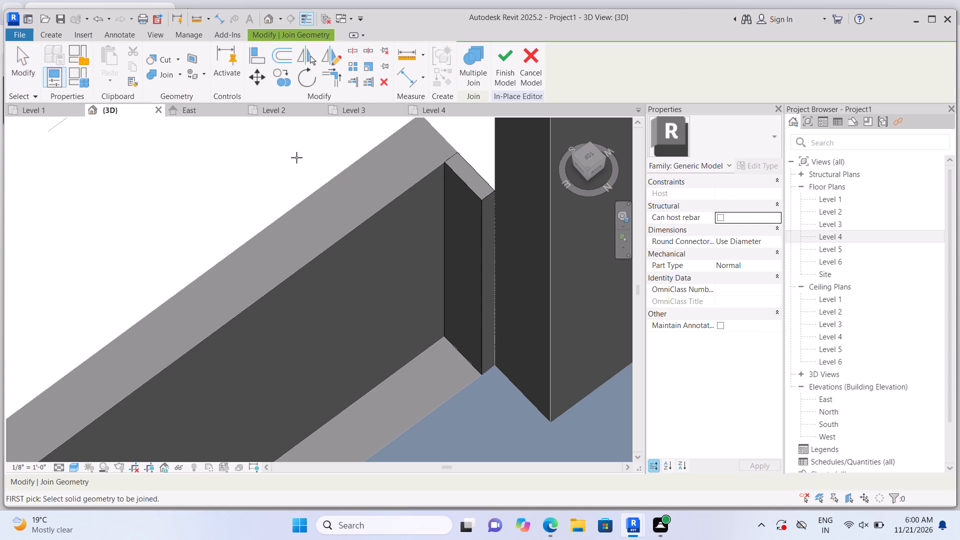
click(496, 74)
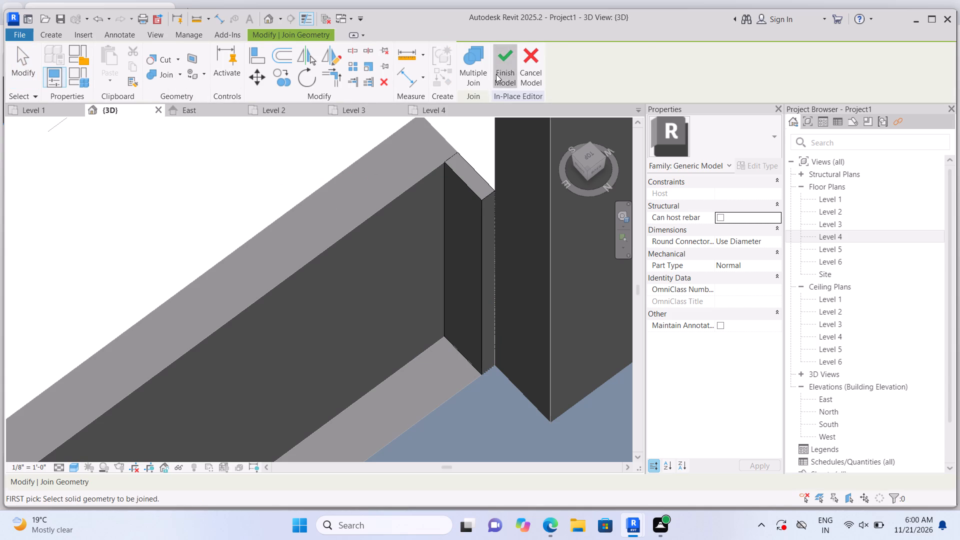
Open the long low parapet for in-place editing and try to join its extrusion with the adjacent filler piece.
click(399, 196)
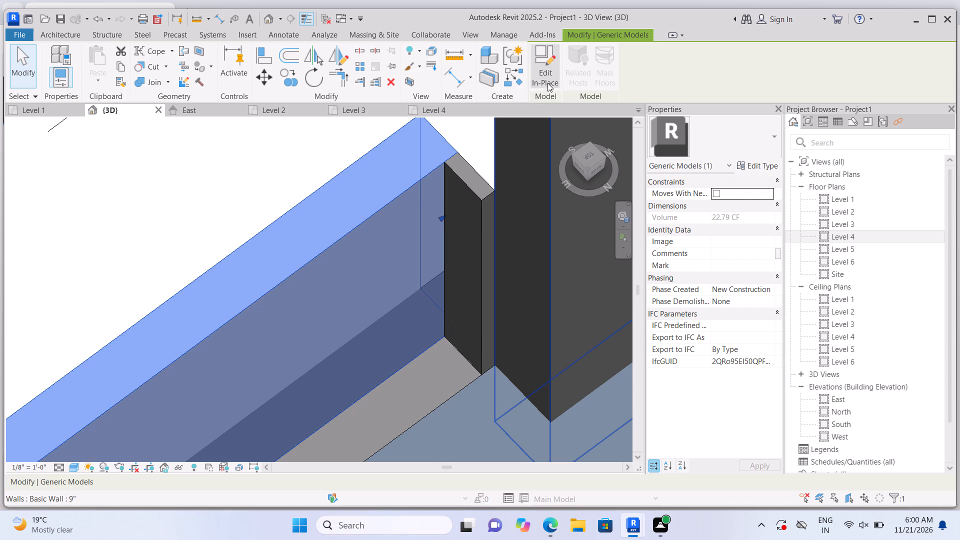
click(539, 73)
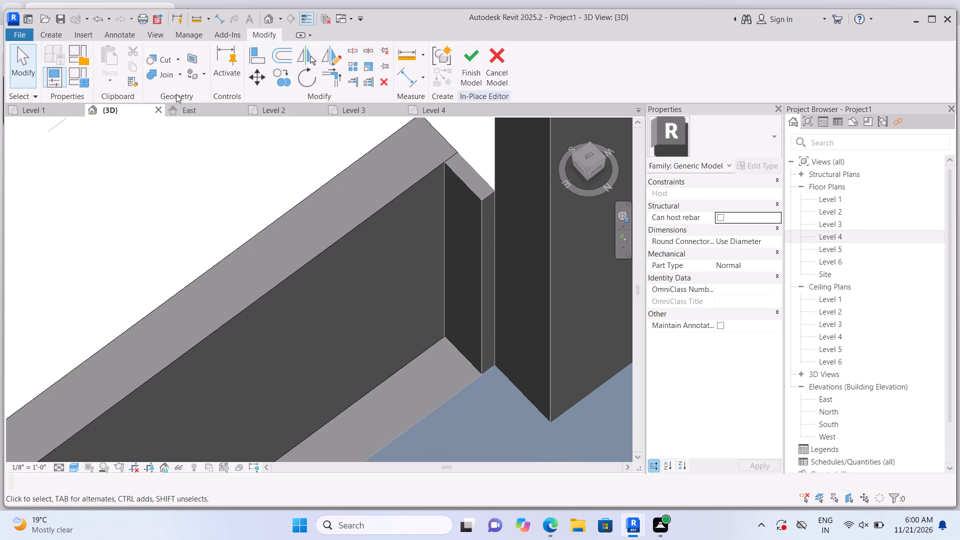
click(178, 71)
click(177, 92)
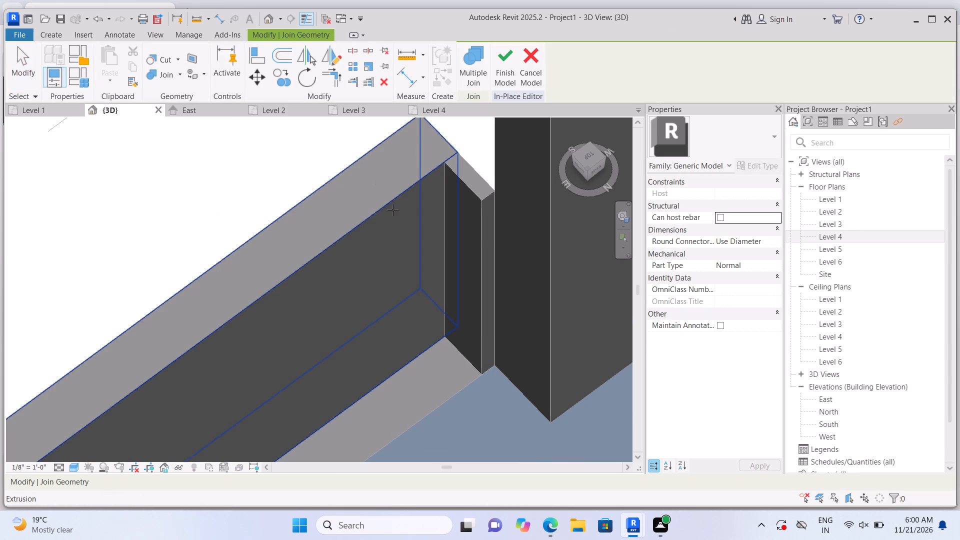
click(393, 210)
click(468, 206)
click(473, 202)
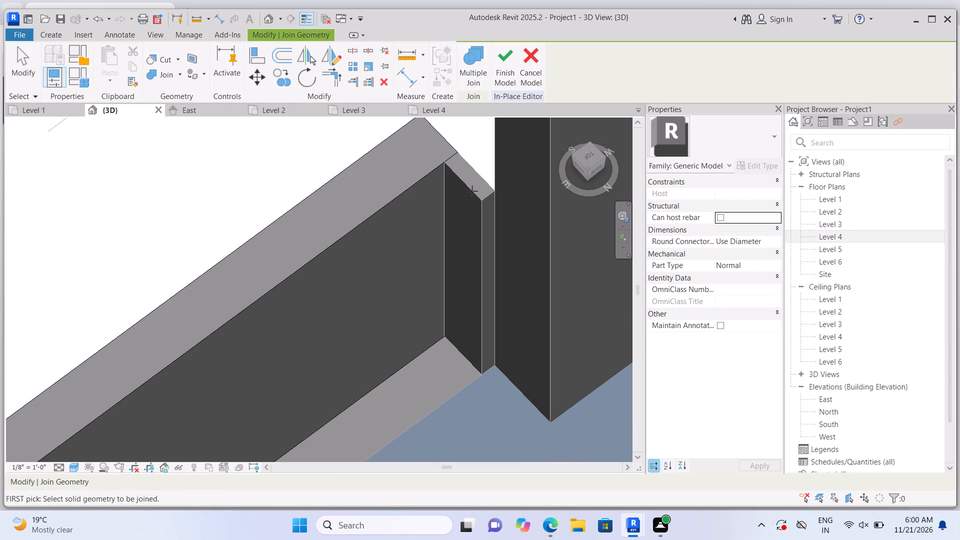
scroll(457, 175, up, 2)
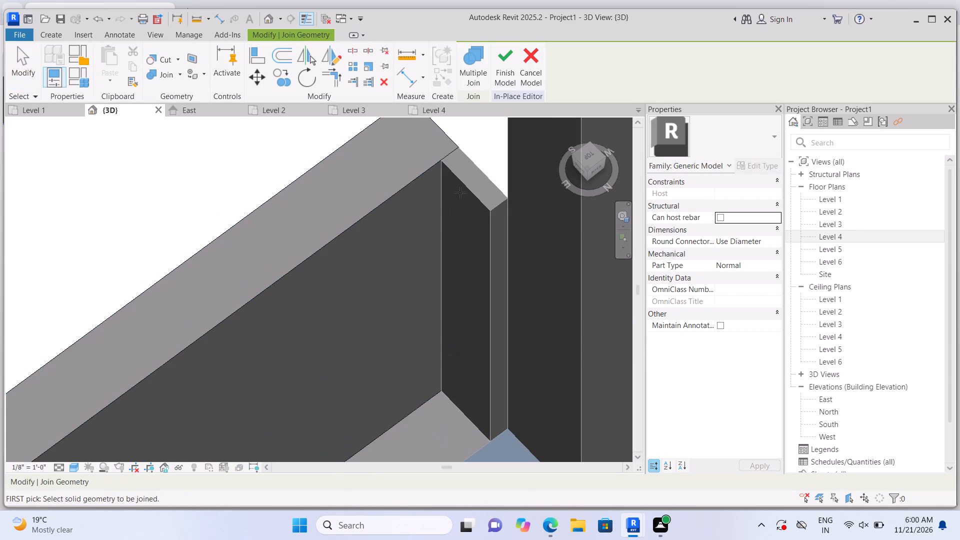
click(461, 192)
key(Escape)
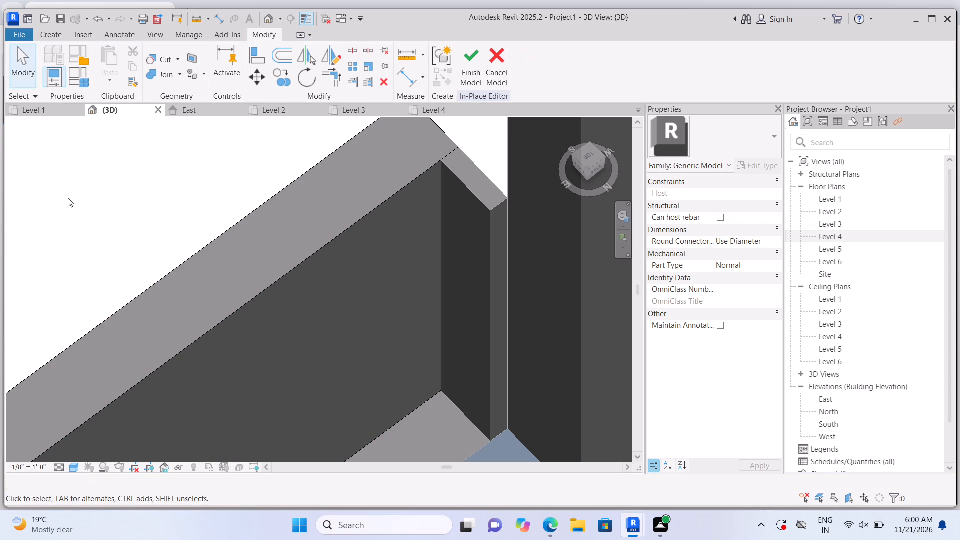
Finish the in-place editing of the long low parapet.
scroll(88, 214, down, 15)
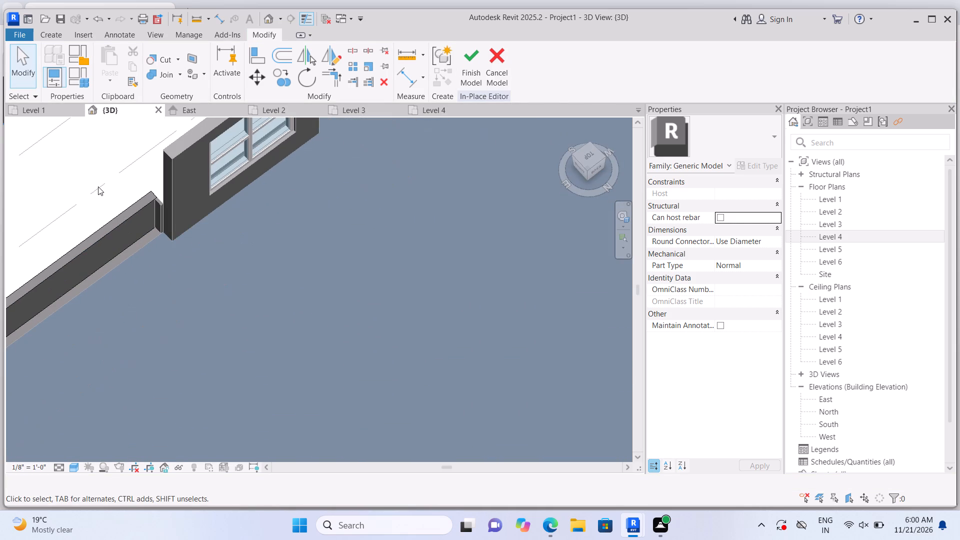
shift+middle_drag(91, 171, 96, 178)
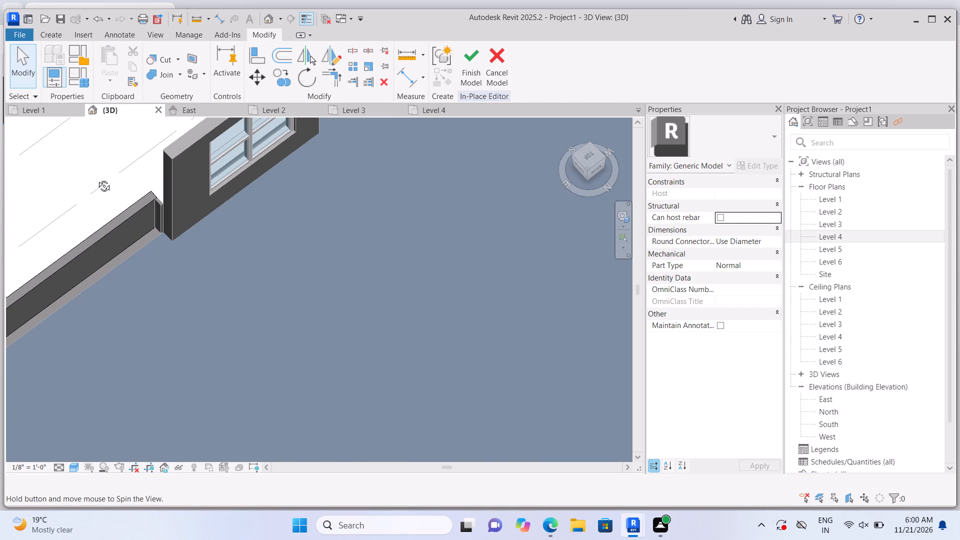
shift+middle_drag(96, 178, 315, 137)
scroll(401, 160, down, 4)
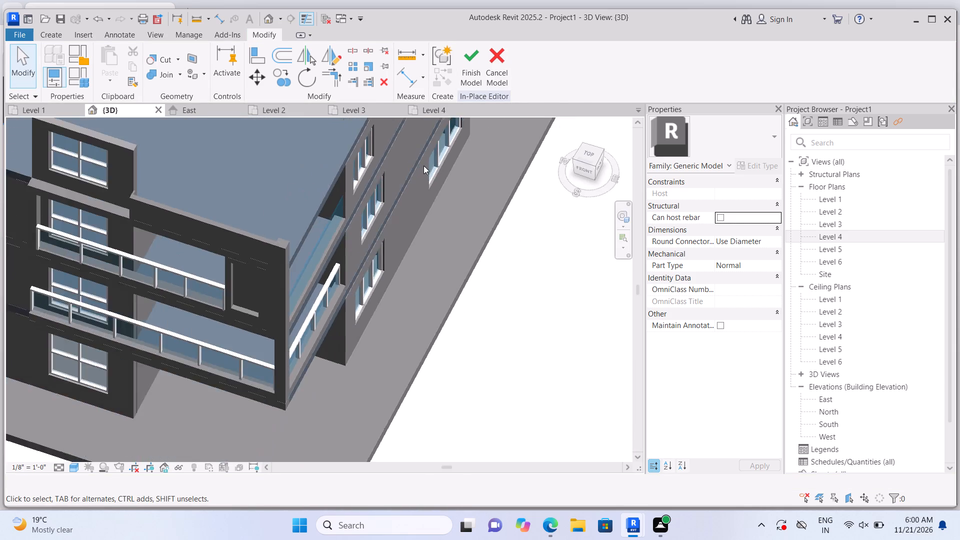
scroll(423, 165, down, 3)
scroll(221, 206, up, 8)
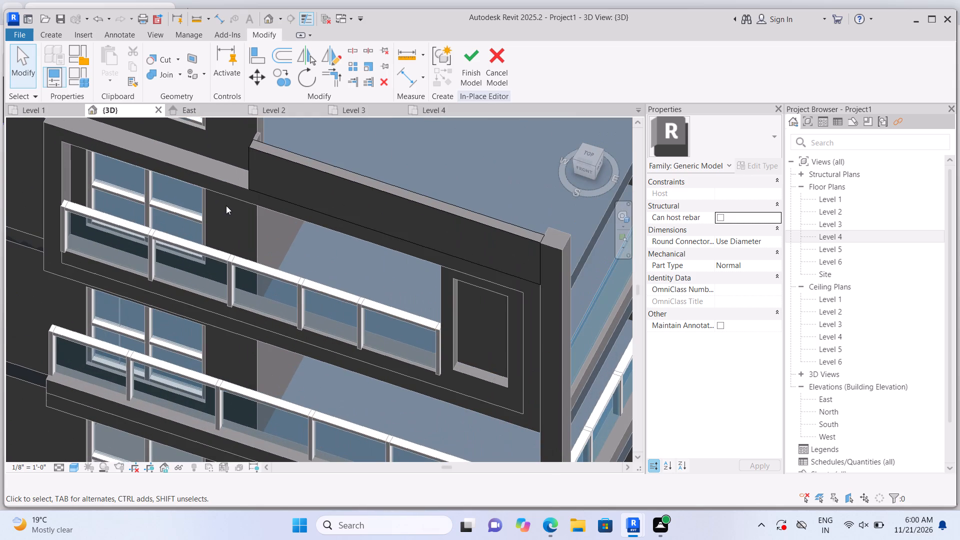
click(460, 77)
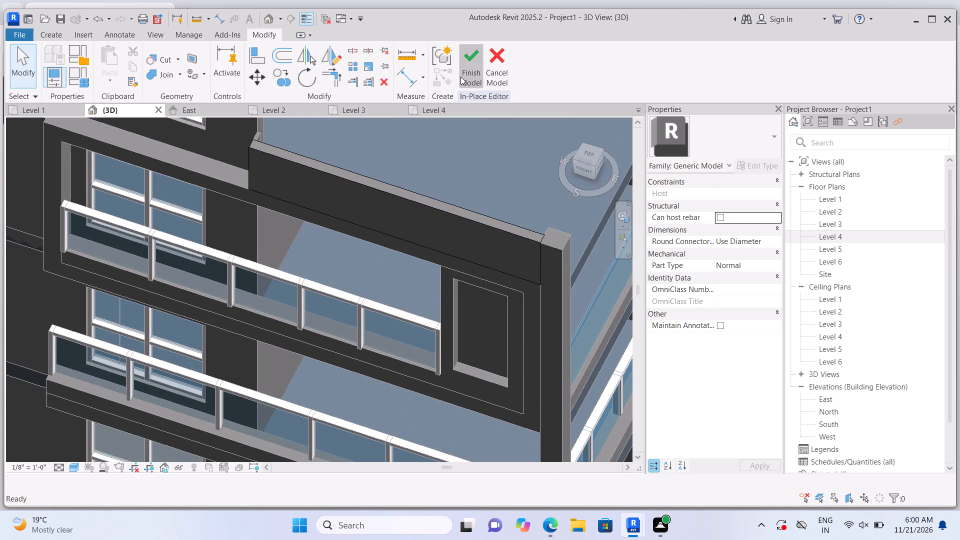
Join the geometry of the long low parapet with the narrow filler piece beside the windowed wall.
scroll(266, 140, up, 7)
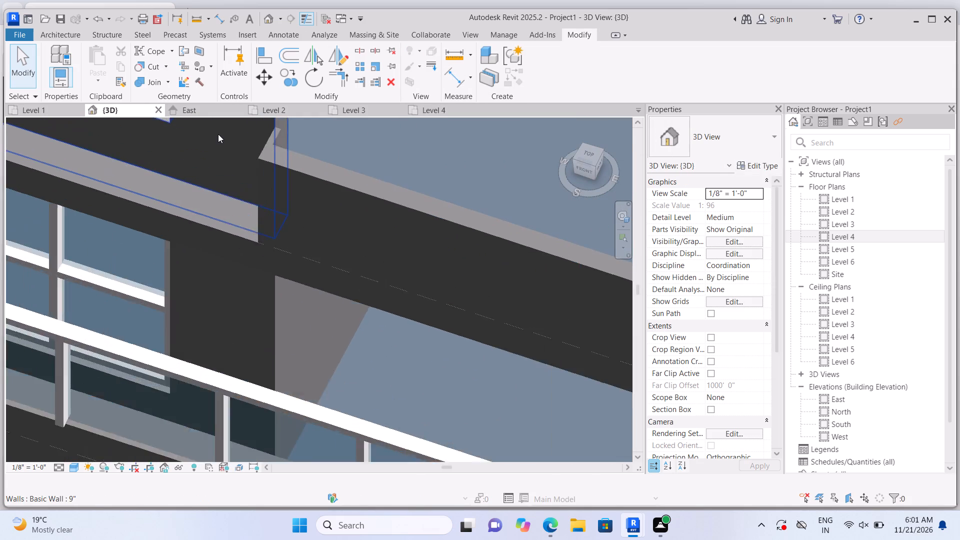
scroll(218, 134, up, 2)
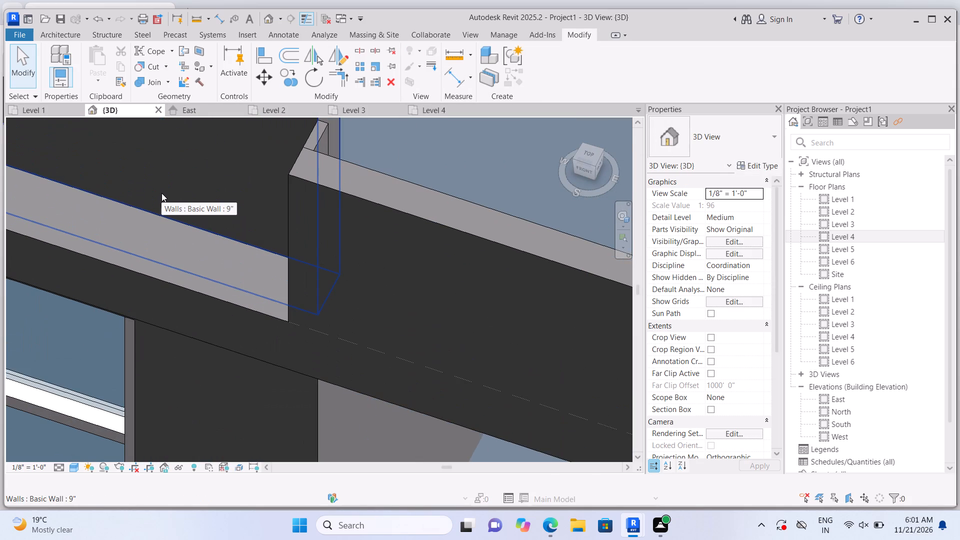
scroll(279, 148, up, 1)
click(317, 152)
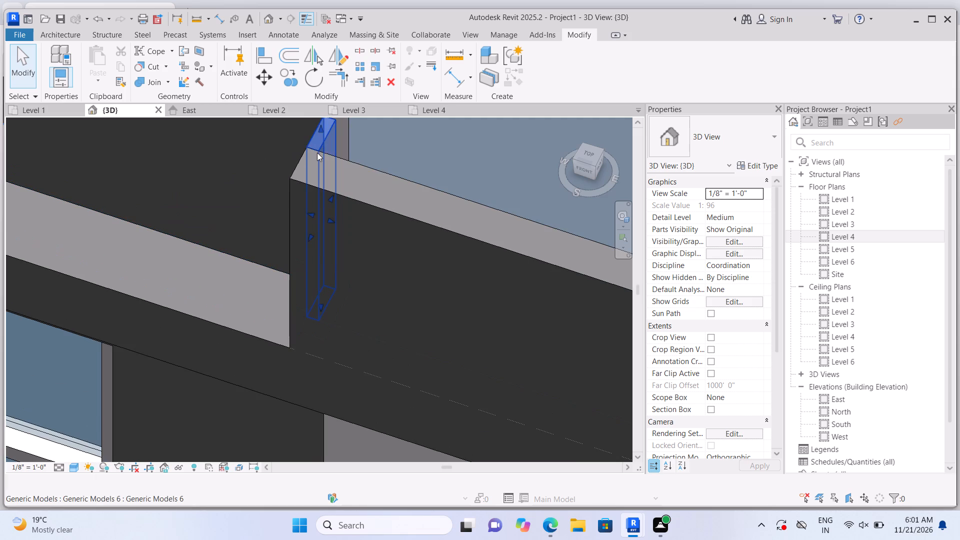
scroll(327, 153, up, 1)
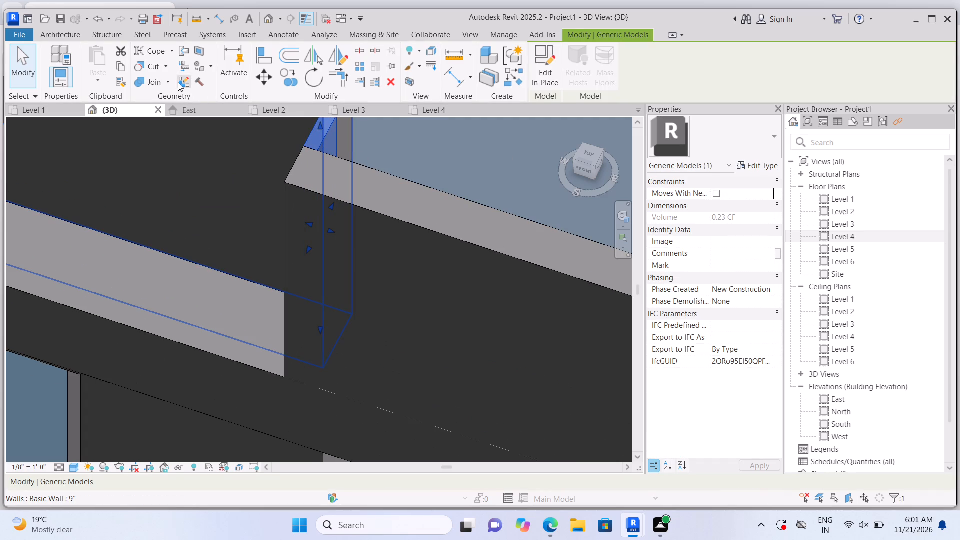
click(163, 81)
click(172, 77)
click(169, 78)
click(171, 97)
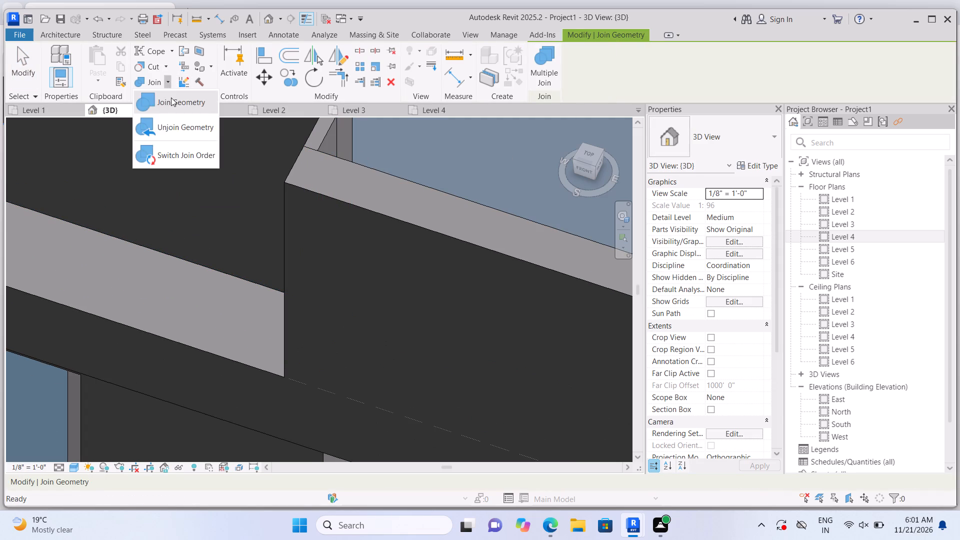
click(287, 178)
click(310, 140)
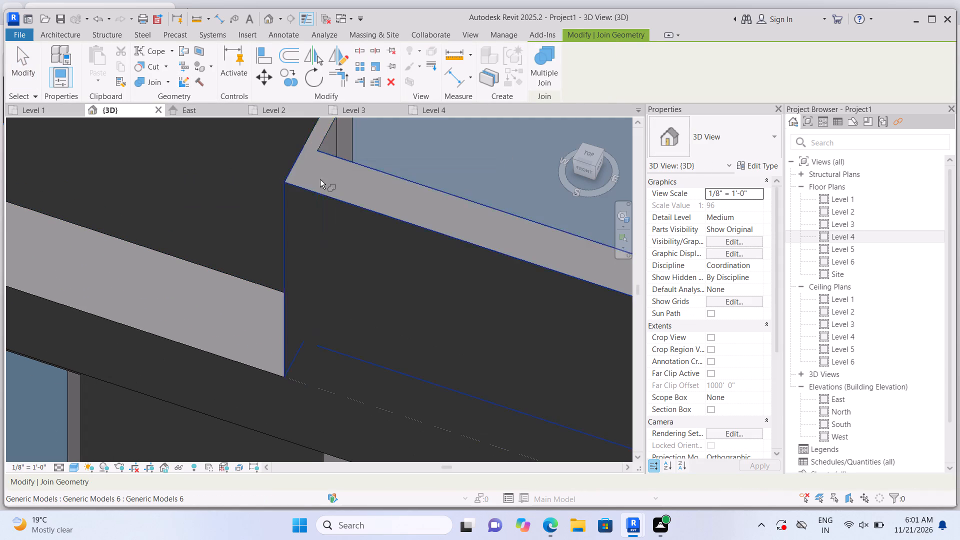
scroll(317, 184, down, 17)
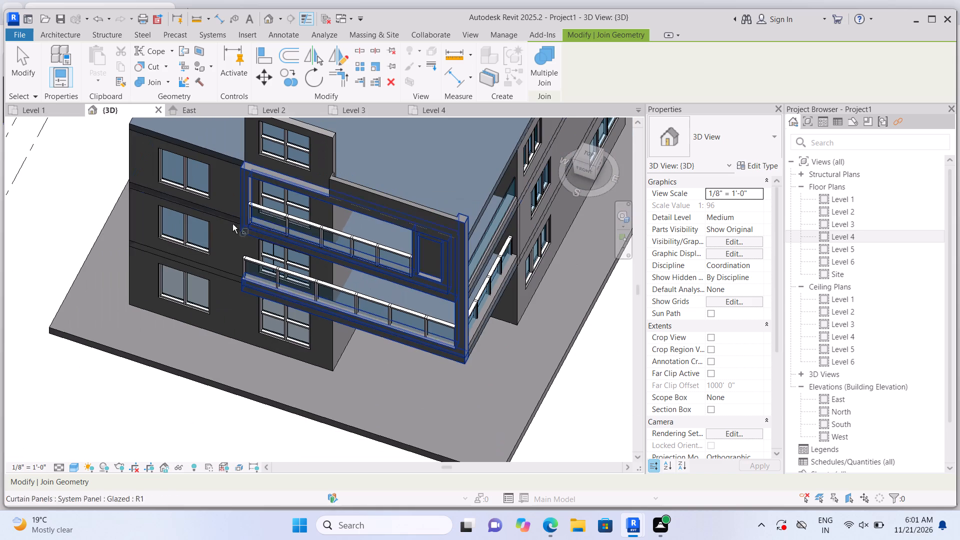
scroll(74, 218, up, 1)
key(Escape)
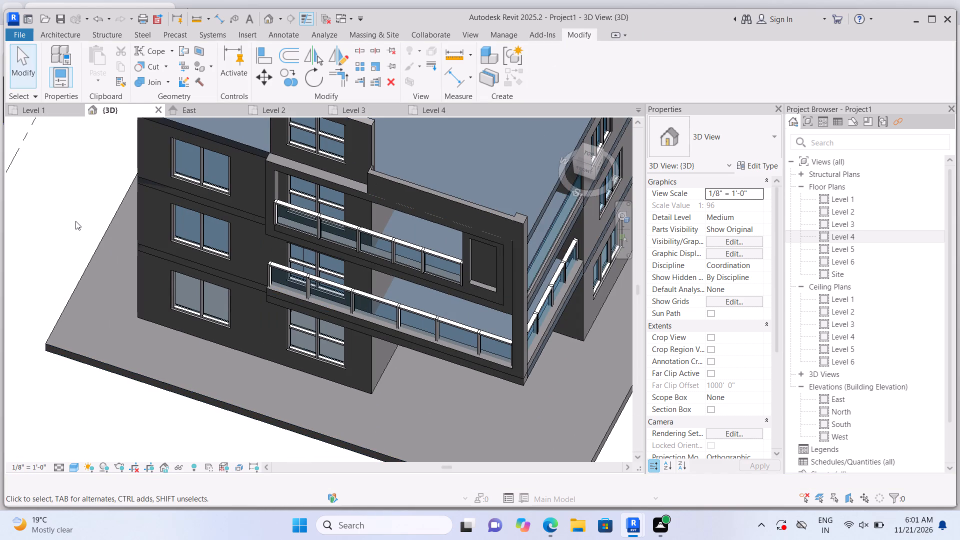
Join the geometry of the long low parapet with the balcony frame that rises at the building's corner.
shift+middle_drag(67, 210, 111, 238)
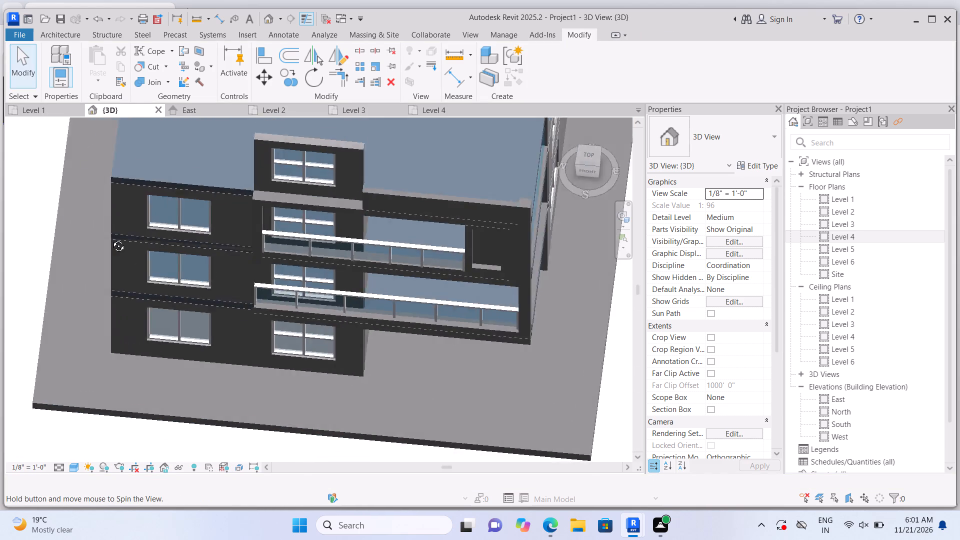
shift+middle_drag(111, 238, 207, 157)
shift+middle_click(207, 157)
scroll(479, 180, up, 3)
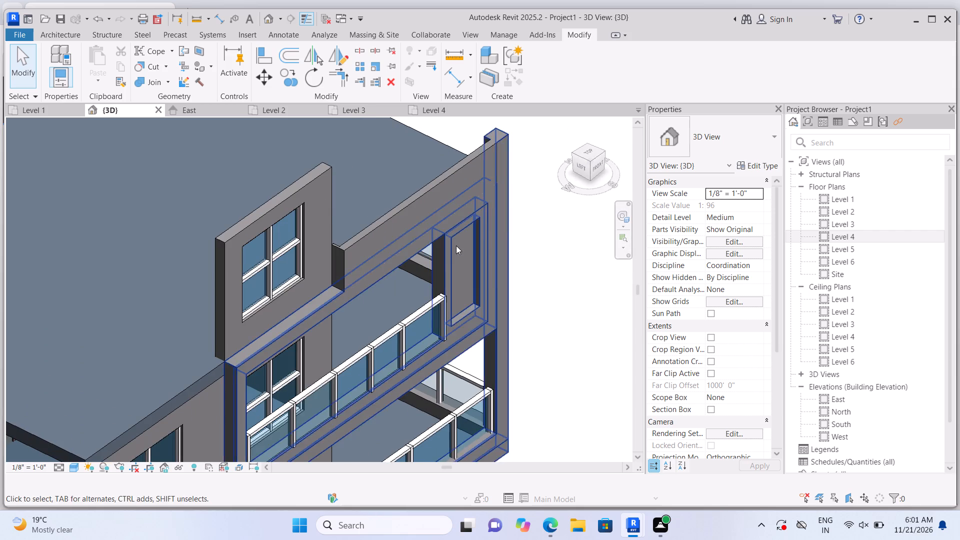
scroll(508, 223, up, 3)
scroll(615, 318, down, 3)
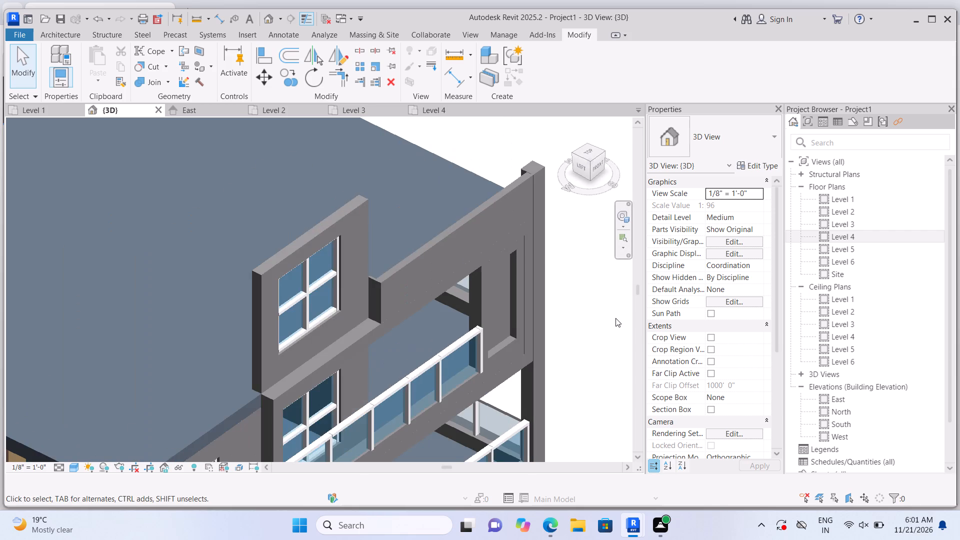
scroll(544, 227, up, 9)
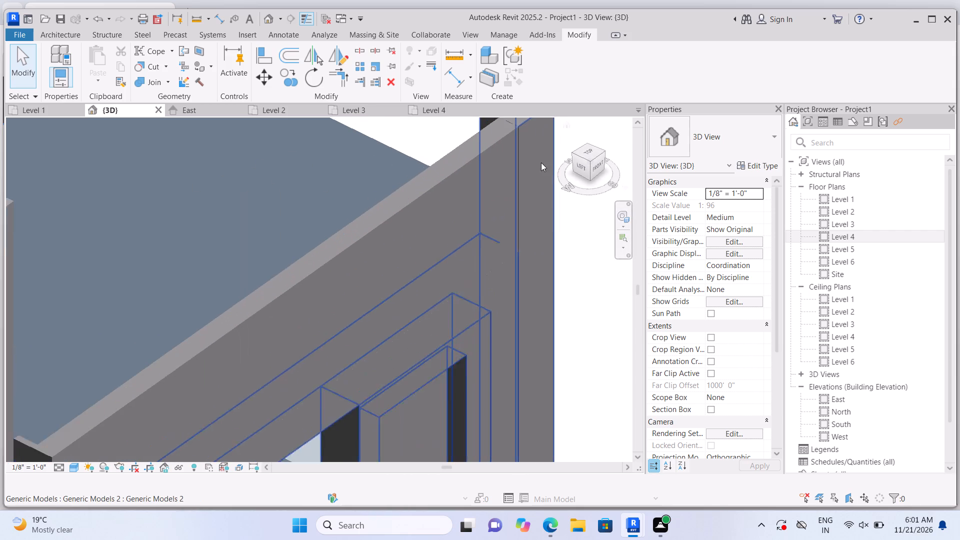
scroll(541, 162, up, 1)
scroll(563, 236, down, 5)
middle_drag(556, 259, 436, 278)
scroll(436, 278, up, 4)
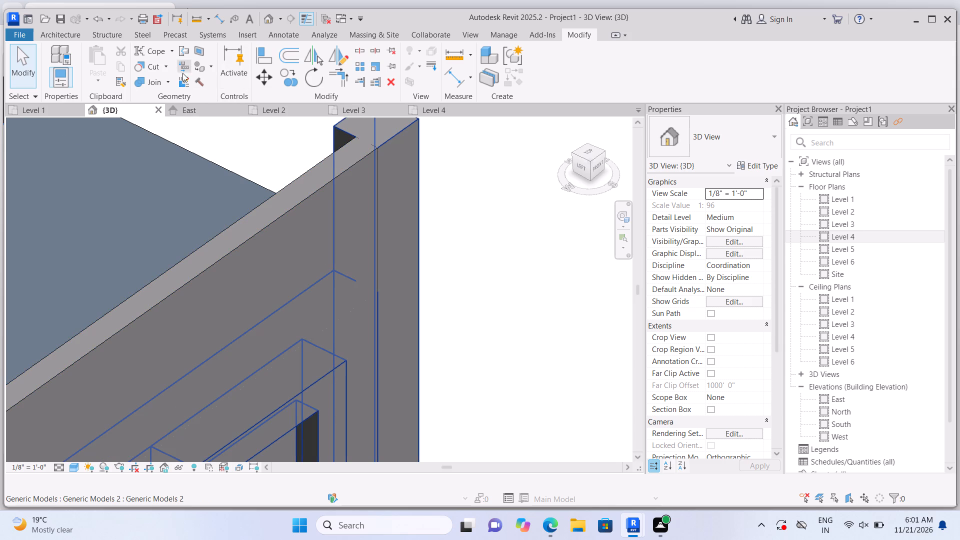
click(169, 82)
click(169, 95)
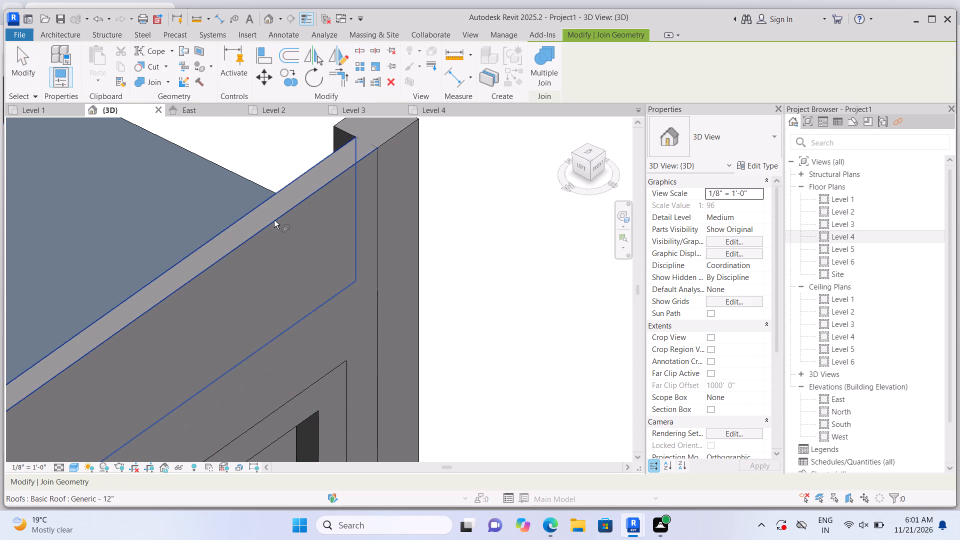
click(280, 221)
click(402, 185)
click(405, 173)
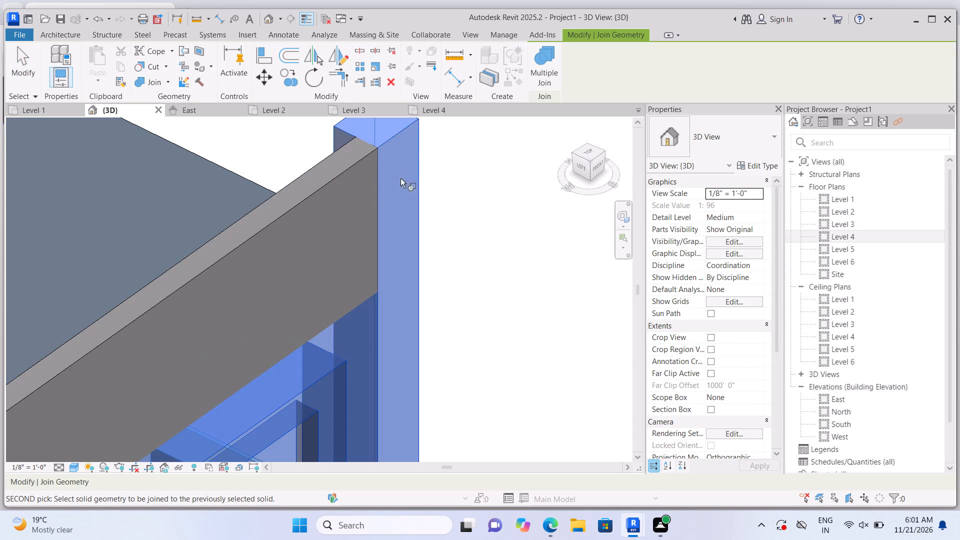
double_click(344, 185)
click(440, 174)
scroll(459, 175, down, 2)
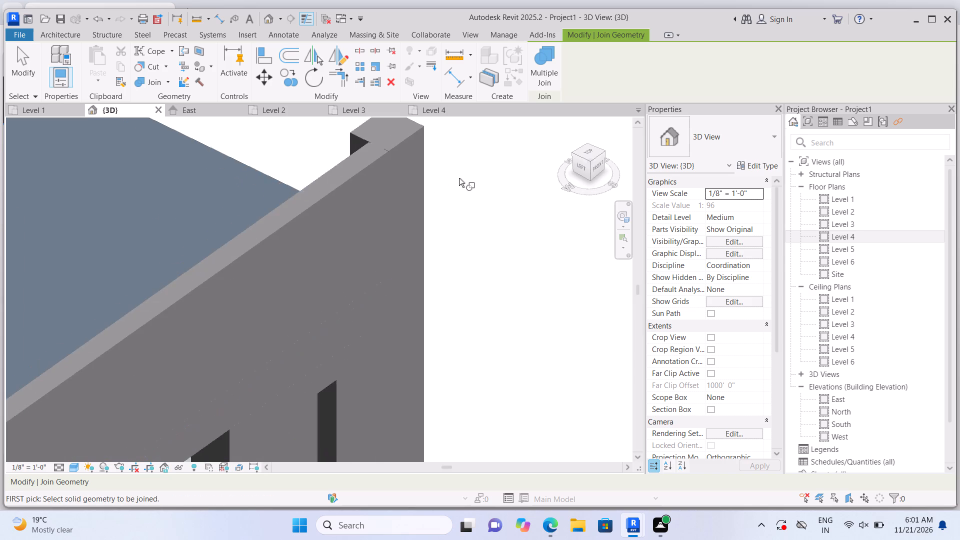
scroll(459, 175, down, 3)
key(Escape)
Examine the whole front facade, including the joined parapet, straight on from the front.
scroll(460, 176, down, 3)
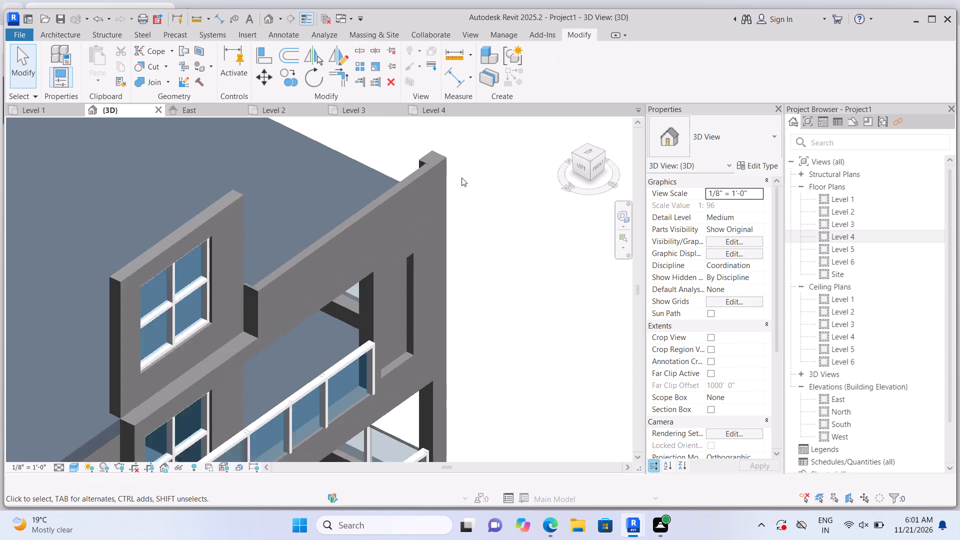
scroll(461, 177, down, 6)
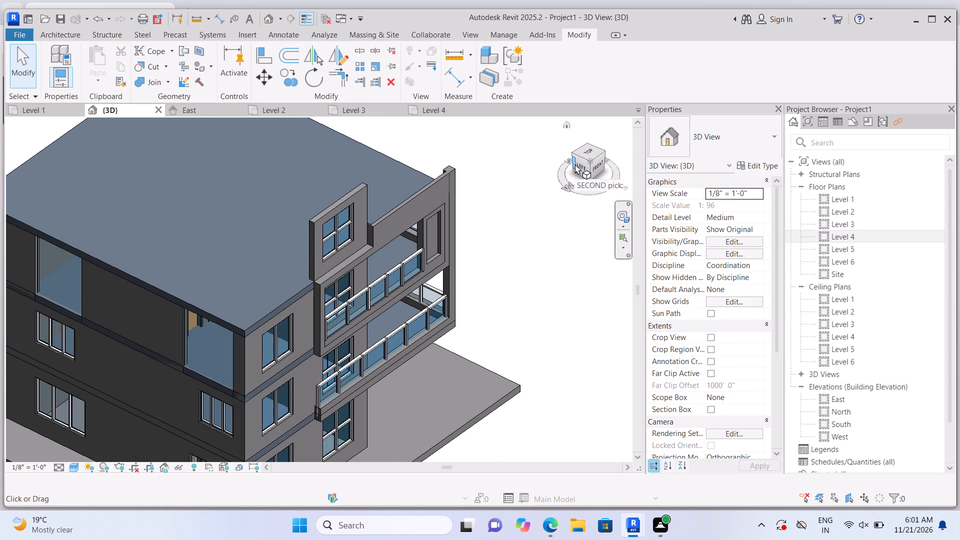
click(598, 169)
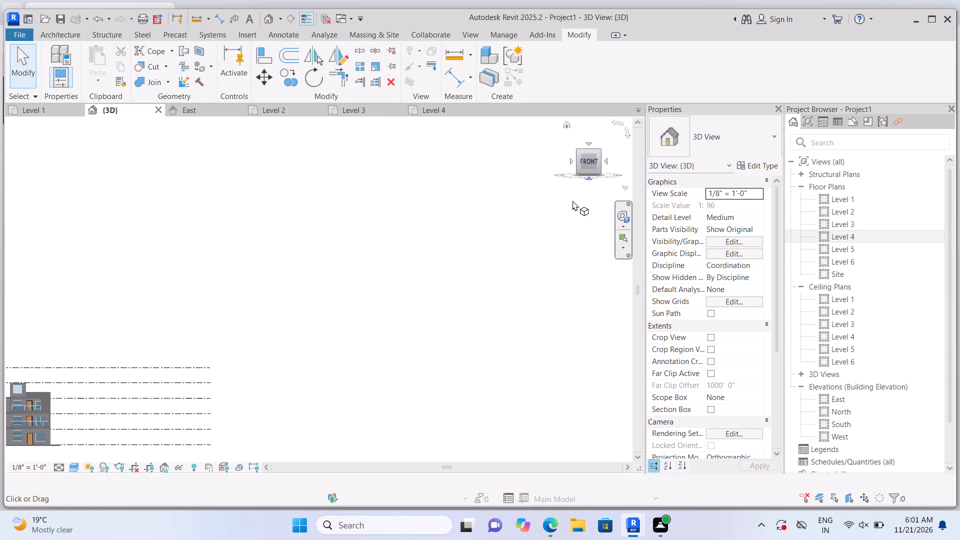
scroll(364, 274, up, 3)
scroll(291, 273, up, 1)
scroll(191, 335, up, 1)
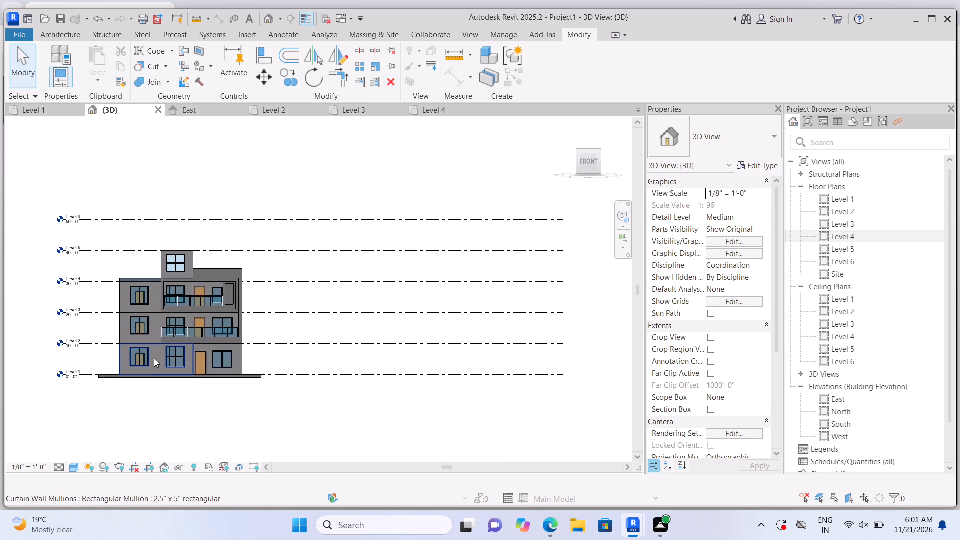
scroll(147, 346, up, 7)
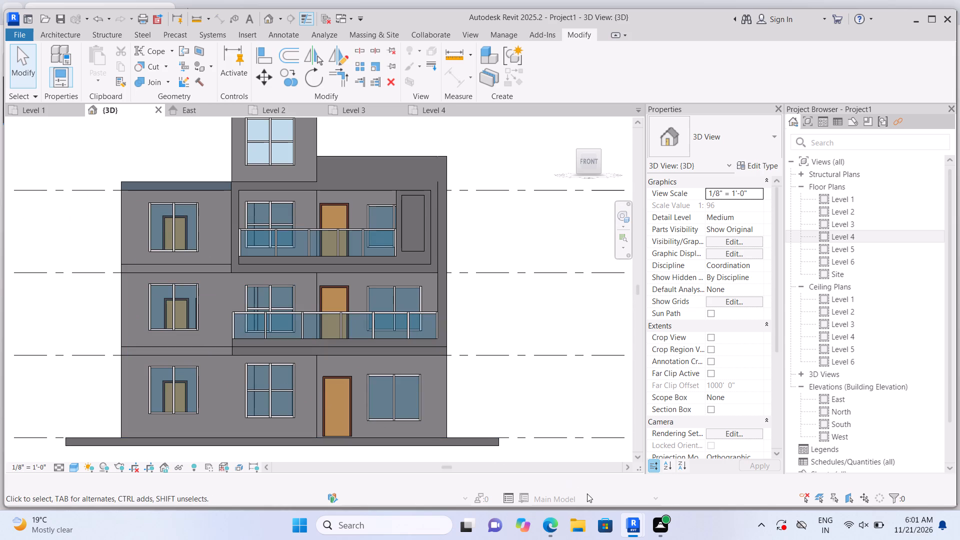
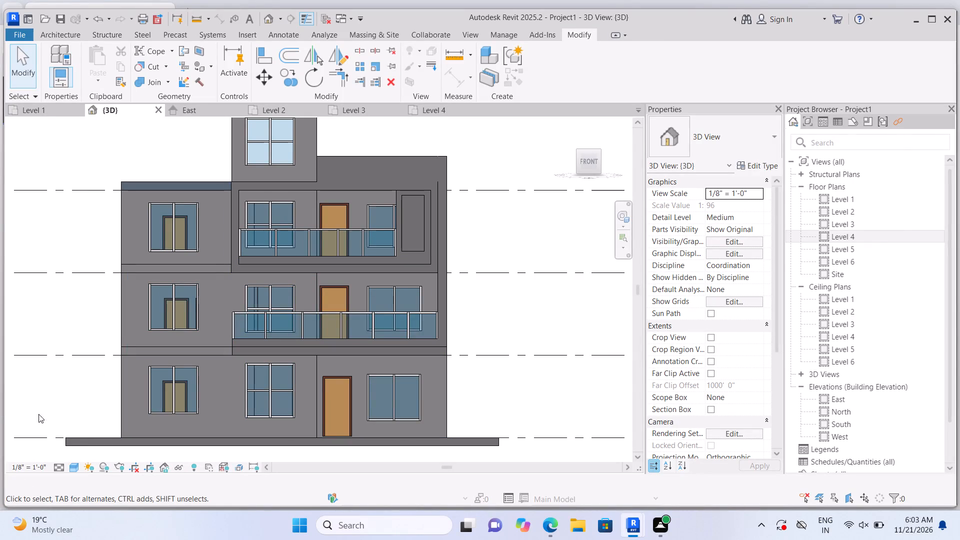
Create a new in-place component in the Generic Models category with the default name, and begin an extrusion sketch.
click(56, 35)
click(147, 79)
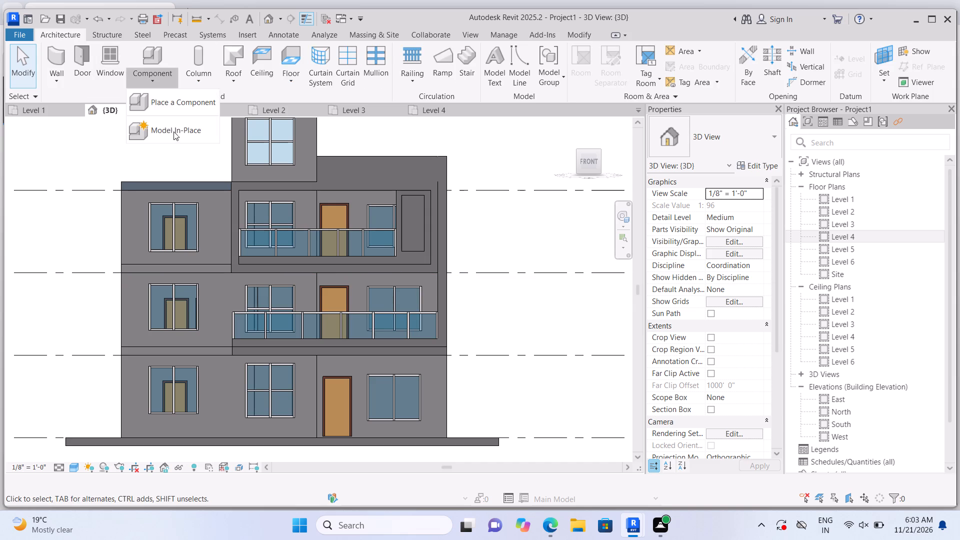
click(176, 134)
scroll(578, 229, down, 8)
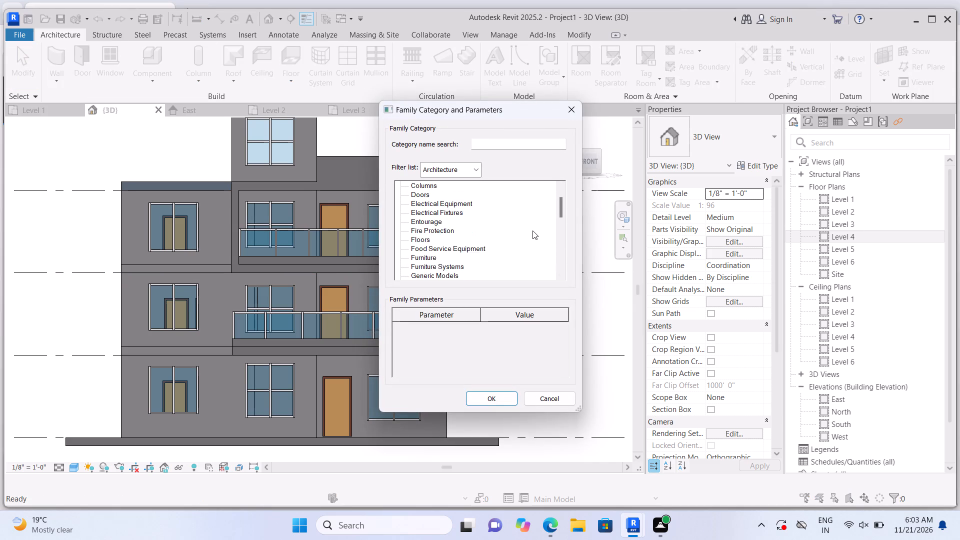
scroll(532, 230, down, 7)
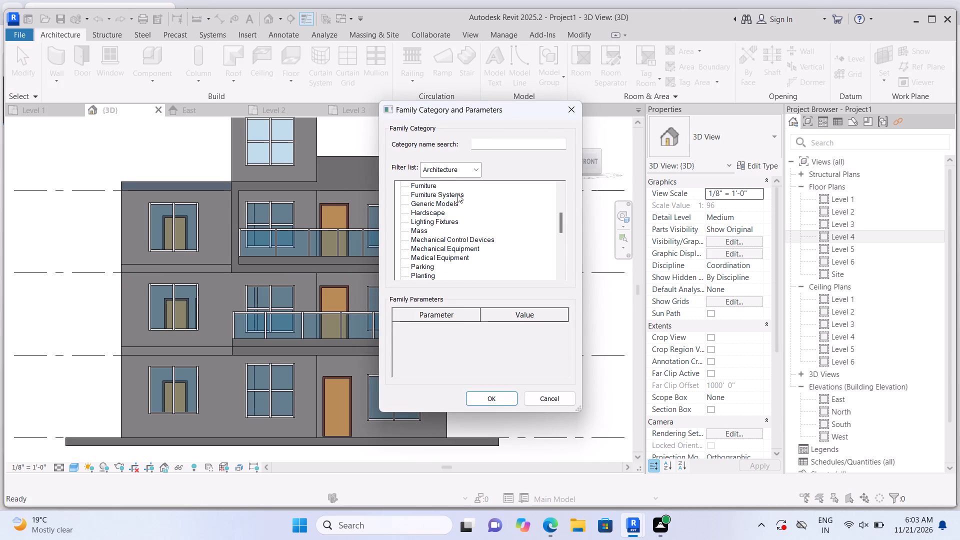
click(457, 194)
click(500, 399)
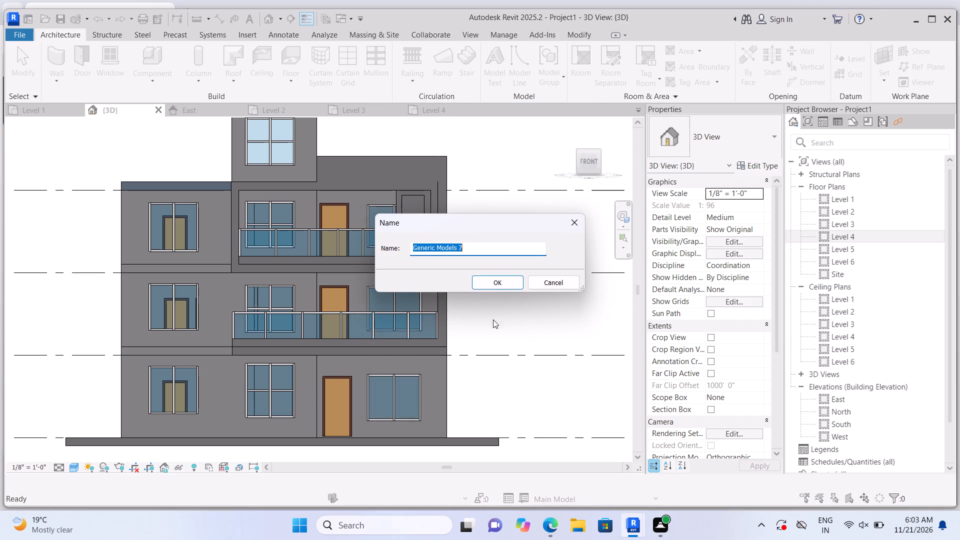
double_click(501, 289)
click(501, 276)
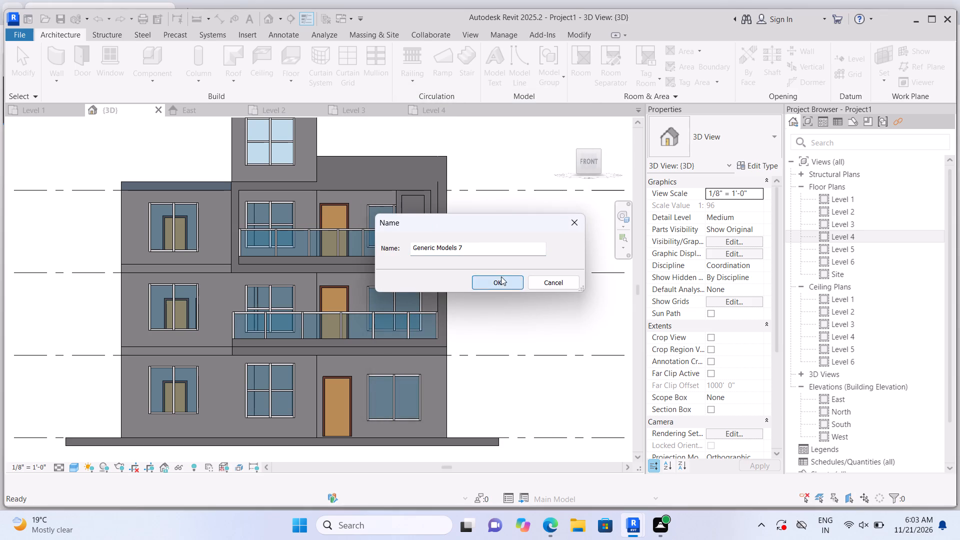
click(120, 71)
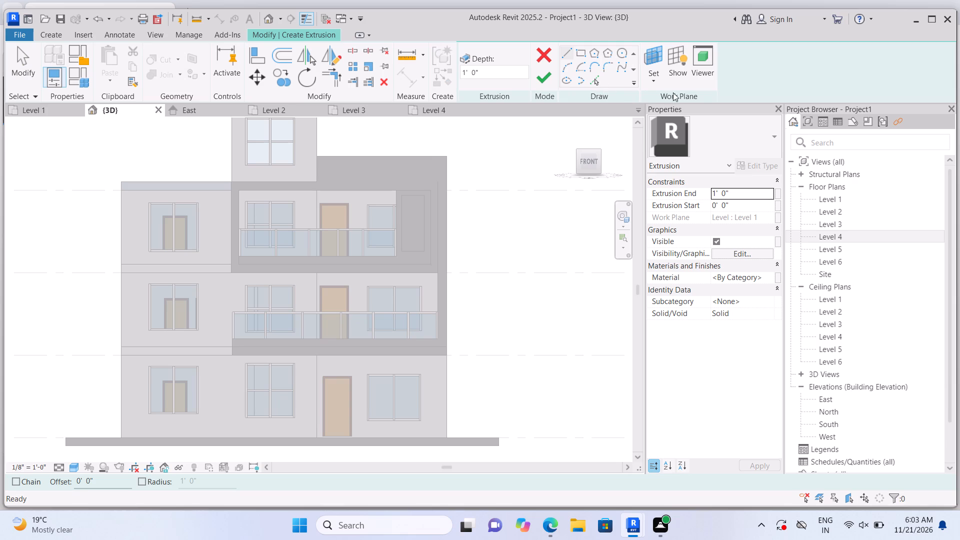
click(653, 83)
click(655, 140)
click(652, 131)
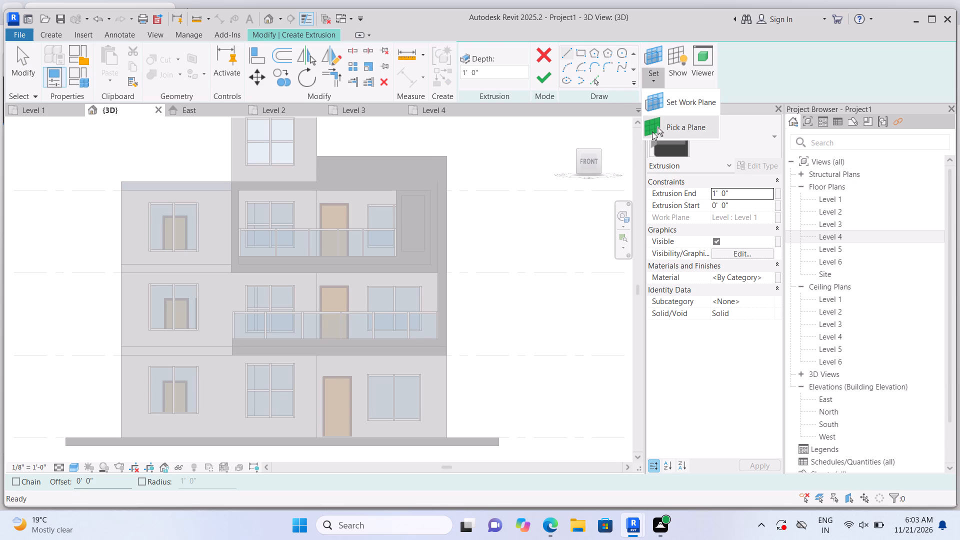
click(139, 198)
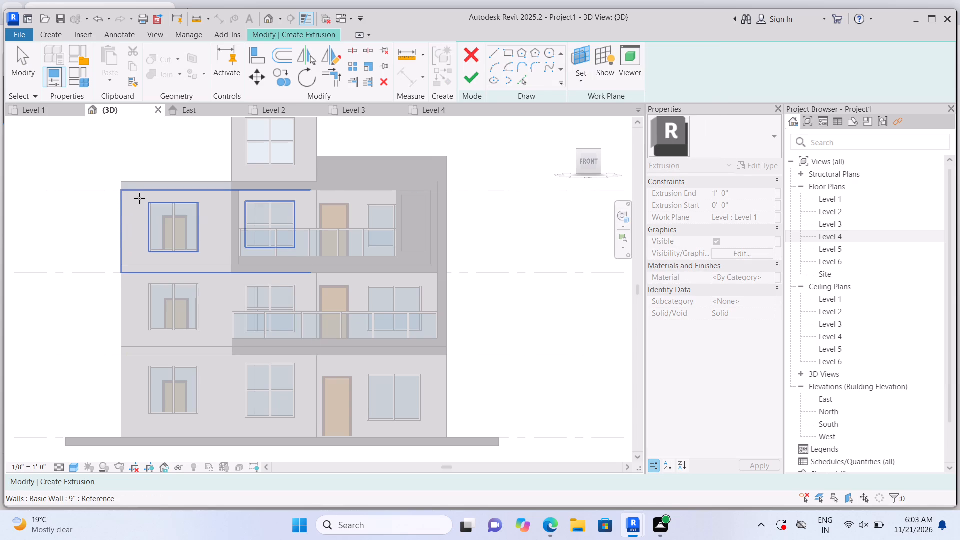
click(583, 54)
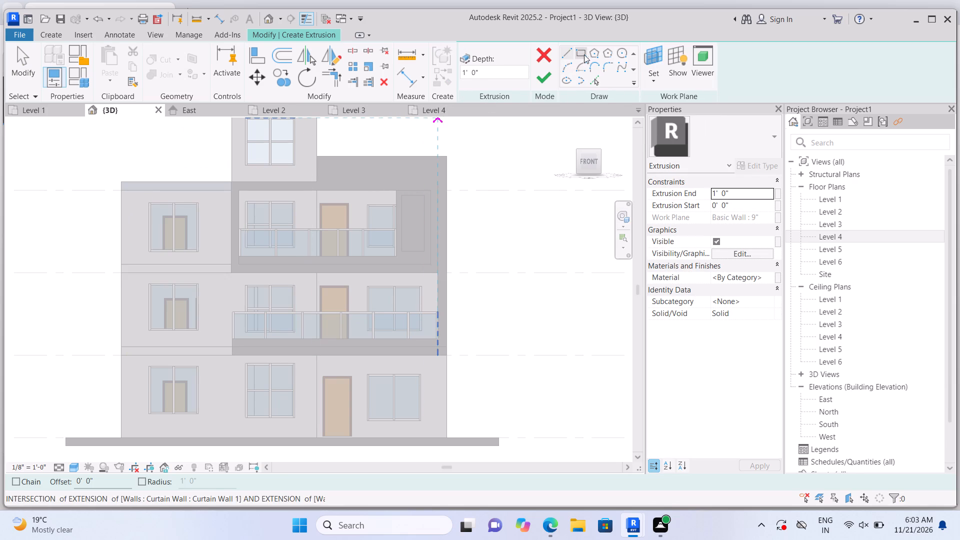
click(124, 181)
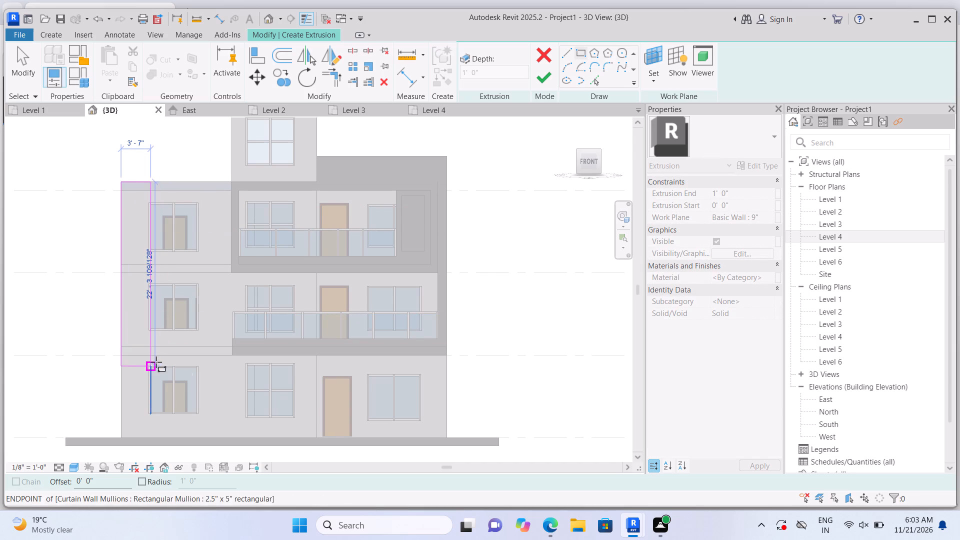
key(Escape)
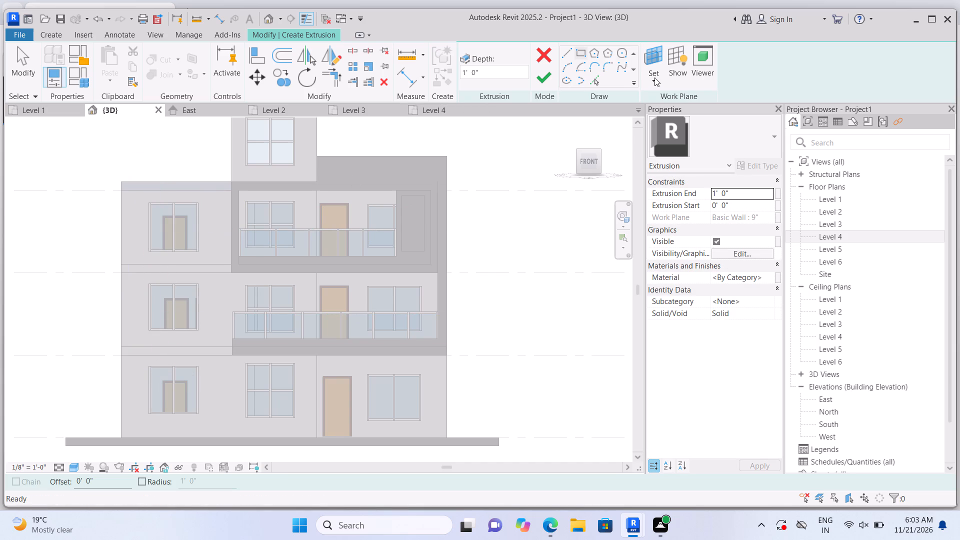
Using the ground-floor front wall as work plane, extrude a 13'-6" by about 10" rectangle 1'-0" deep, above the window between building corner and balcony edge.
click(656, 79)
click(665, 121)
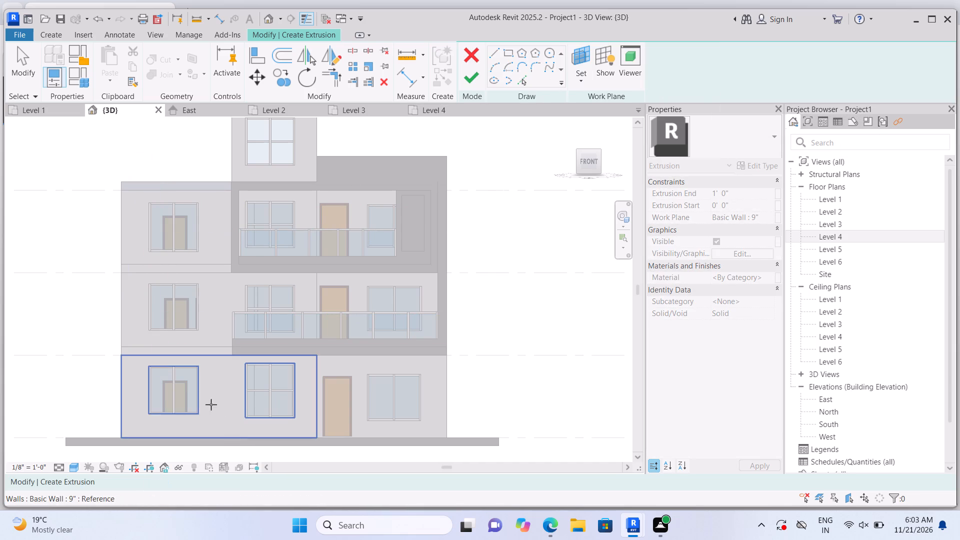
click(205, 398)
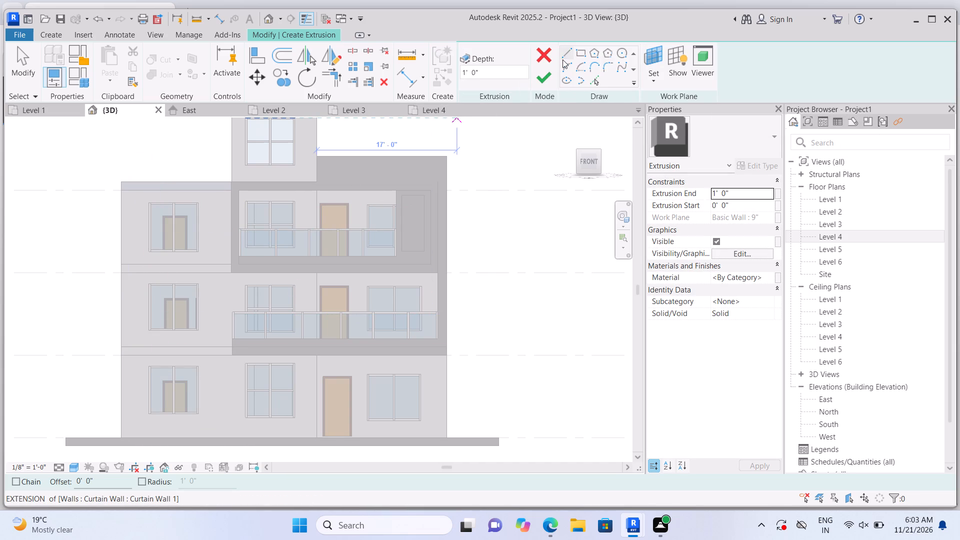
click(580, 54)
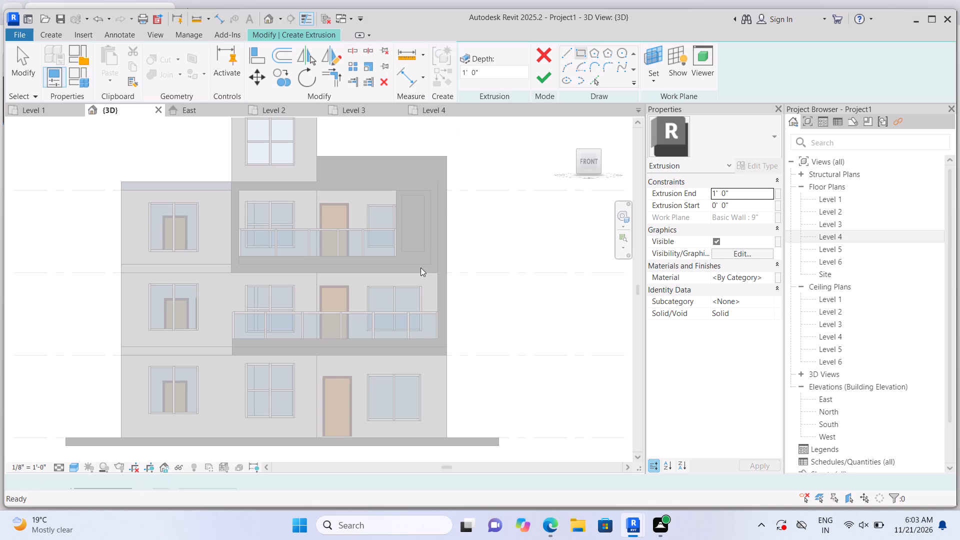
scroll(256, 376, up, 5)
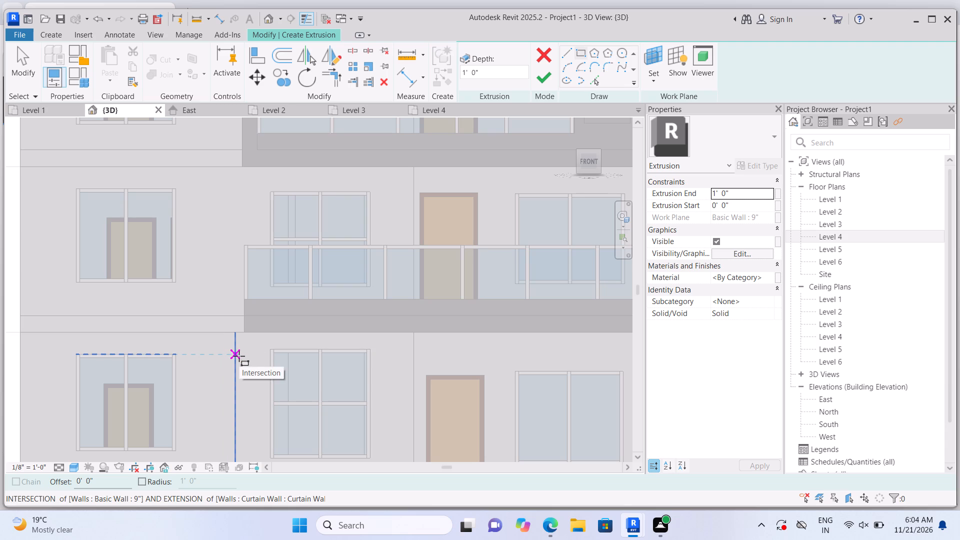
click(243, 357)
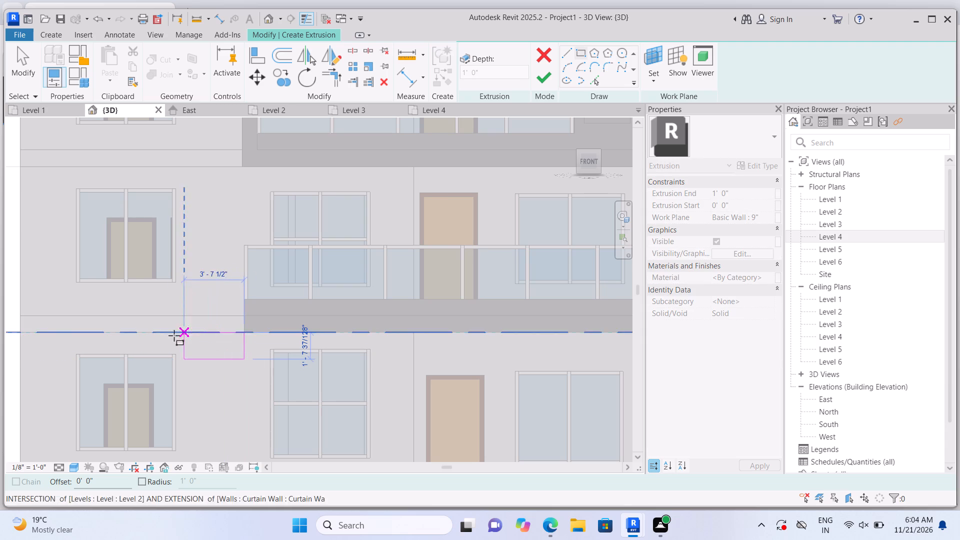
key(Escape)
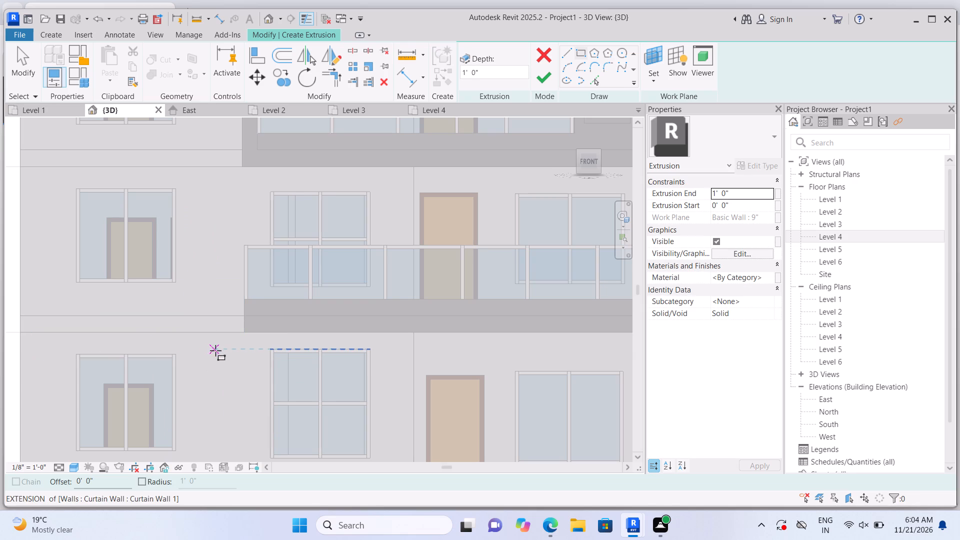
click(242, 356)
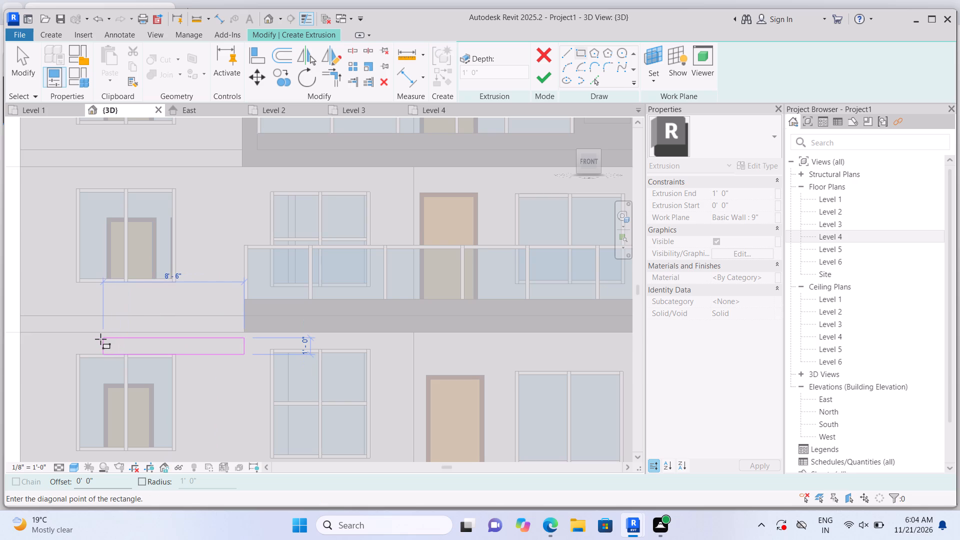
scroll(100, 339, up, 10)
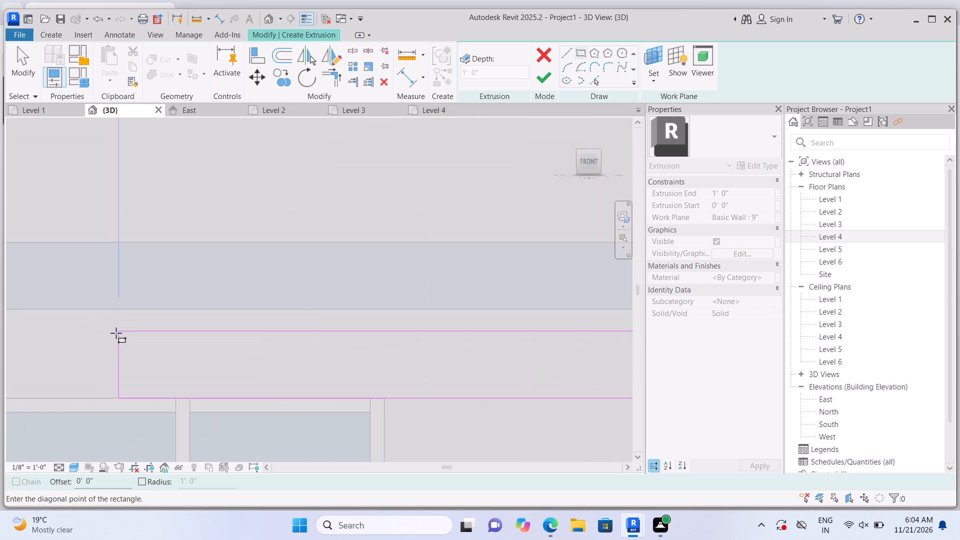
scroll(118, 332, down, 12)
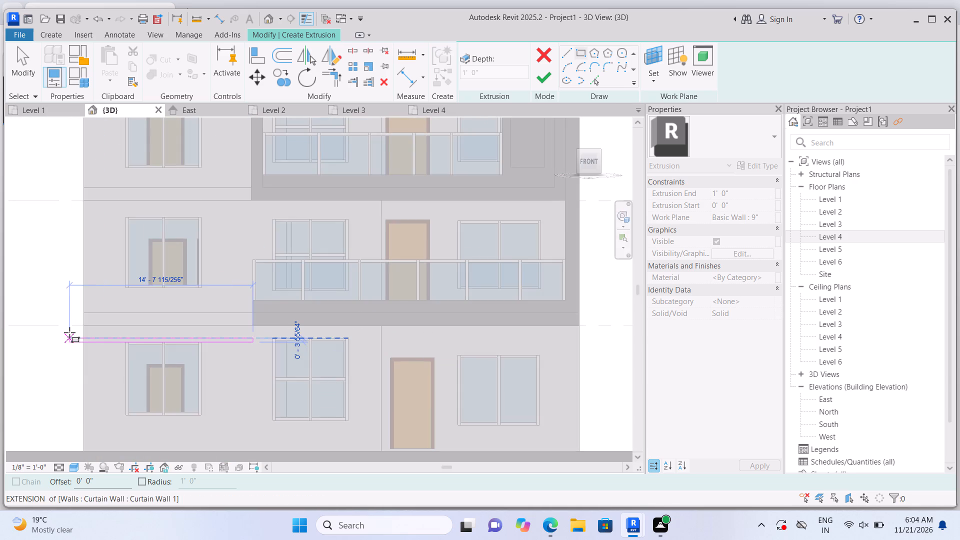
scroll(78, 332, up, 5)
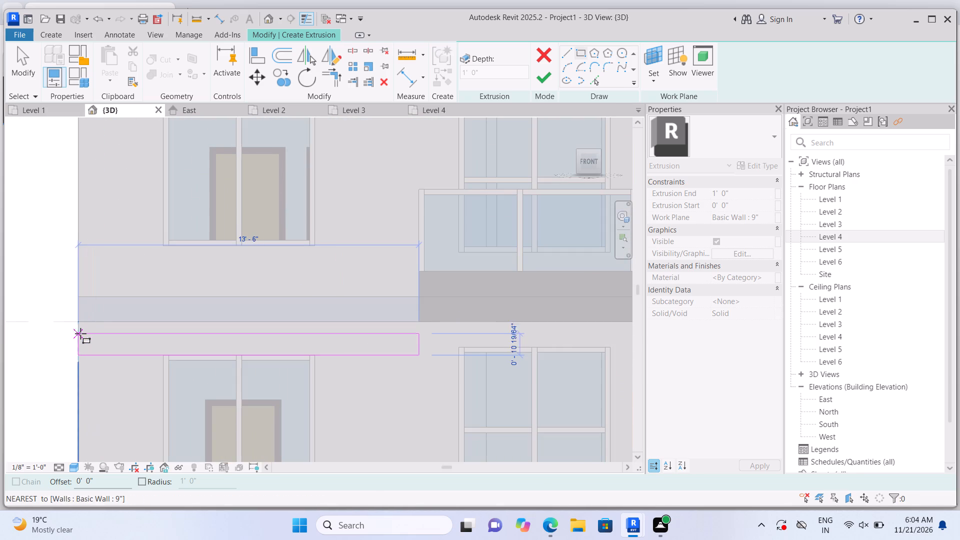
click(77, 334)
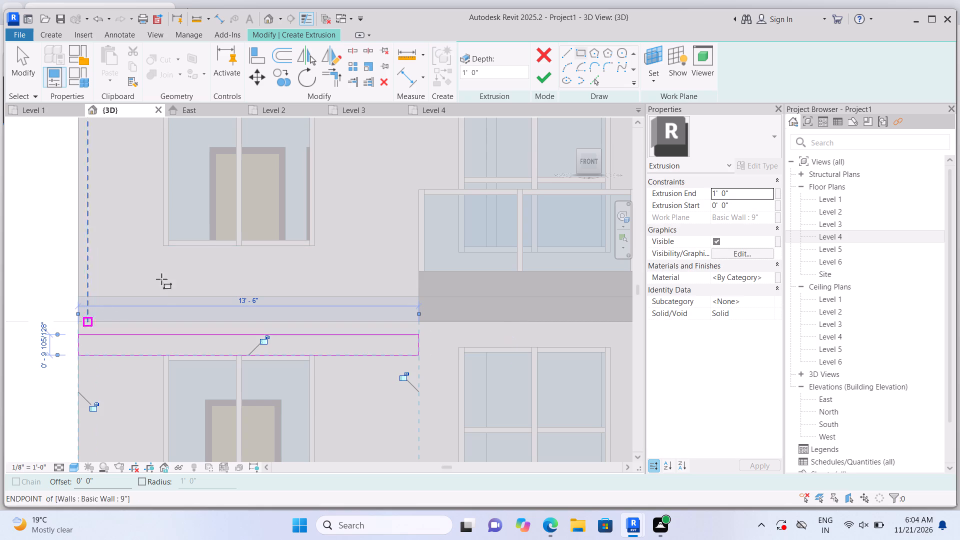
click(541, 79)
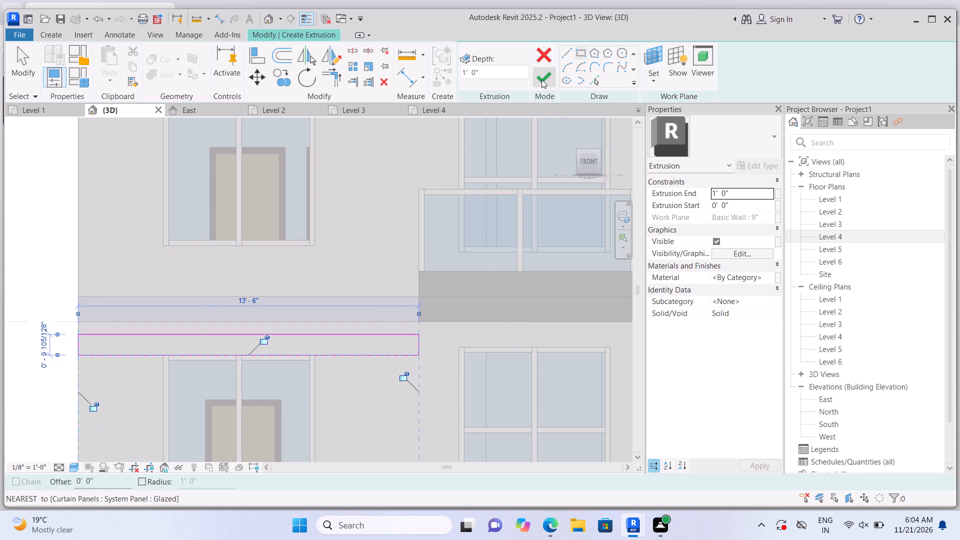
Examine the extruded band above the ground-floor window up close and against the whole front facade.
scroll(402, 303, down, 4)
click(163, 271)
middle_drag(179, 257, 179, 261)
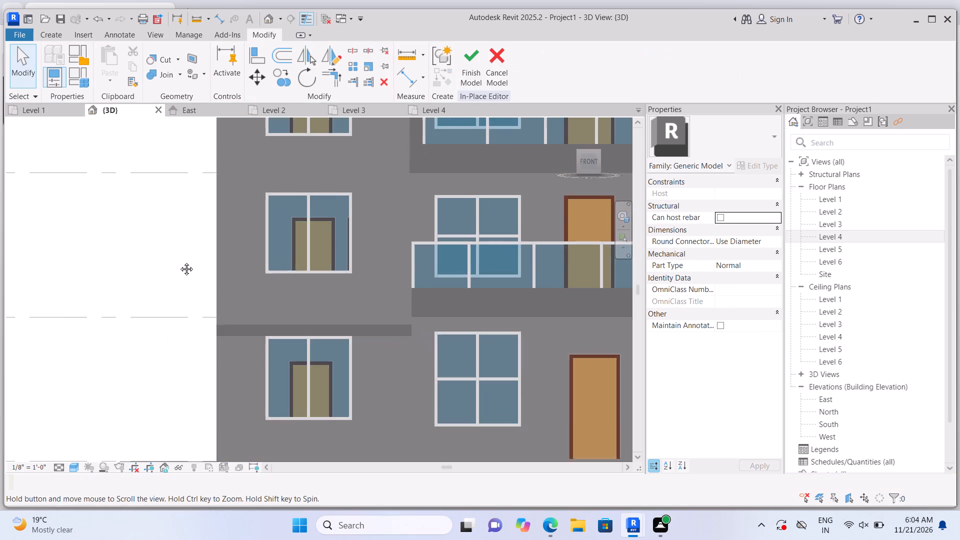
middle_drag(179, 261, 130, 332)
scroll(134, 331, down, 1)
scroll(182, 418, up, 10)
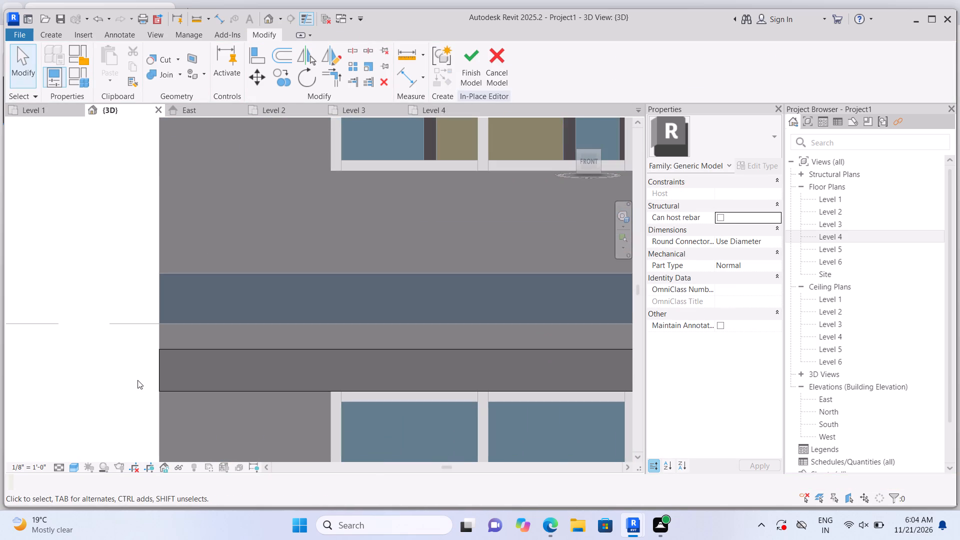
scroll(136, 385, down, 14)
scroll(145, 389, up, 1)
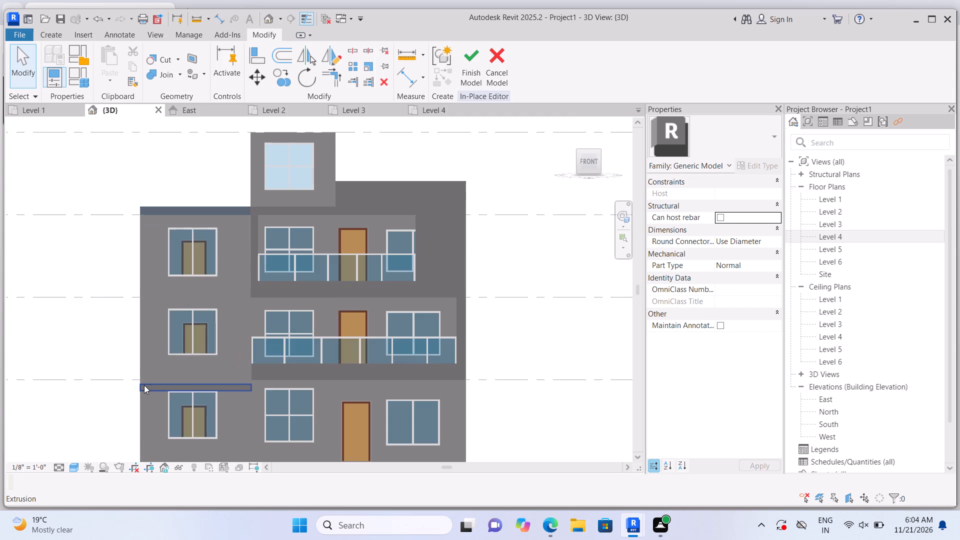
scroll(144, 385, up, 2)
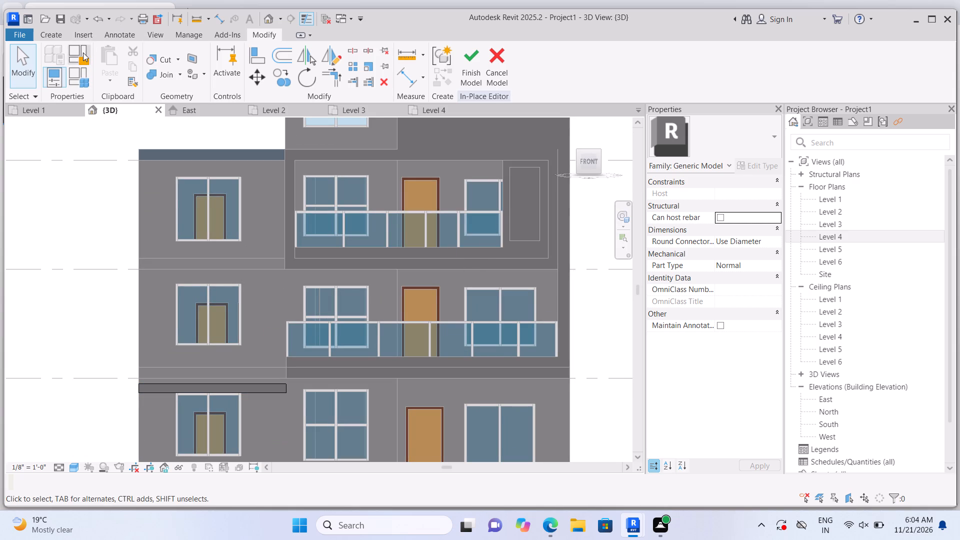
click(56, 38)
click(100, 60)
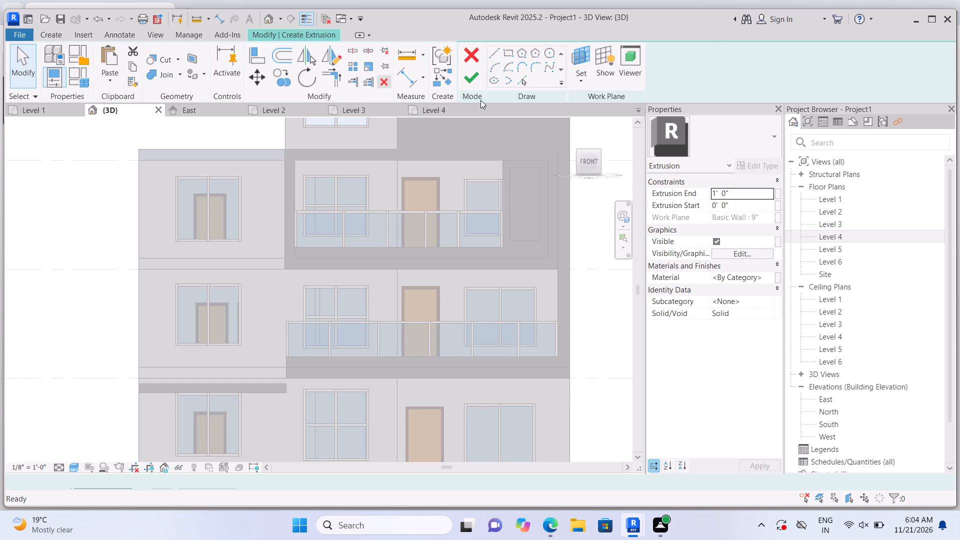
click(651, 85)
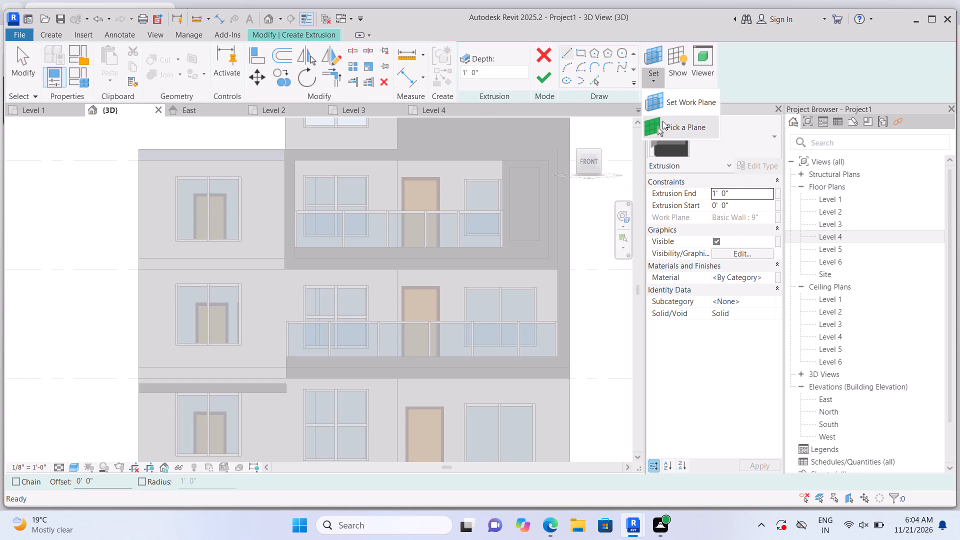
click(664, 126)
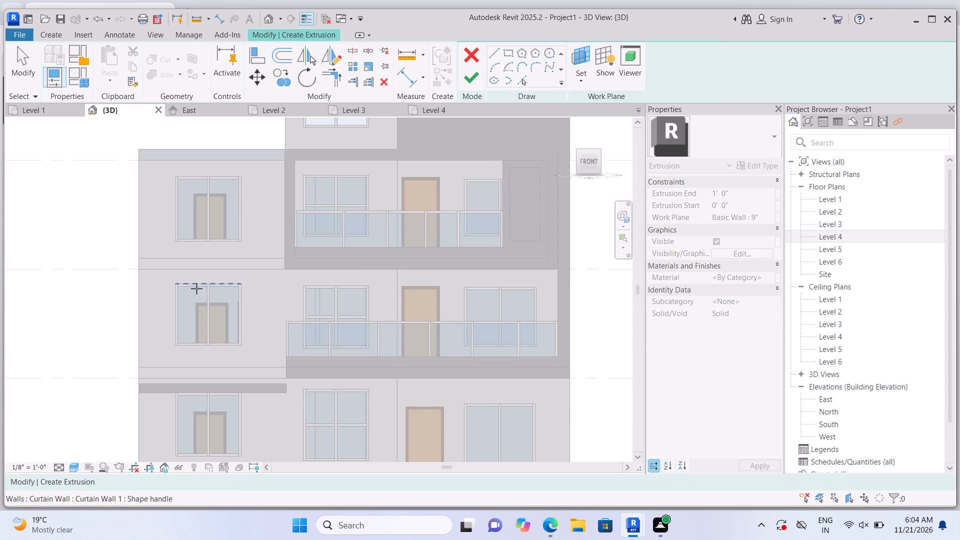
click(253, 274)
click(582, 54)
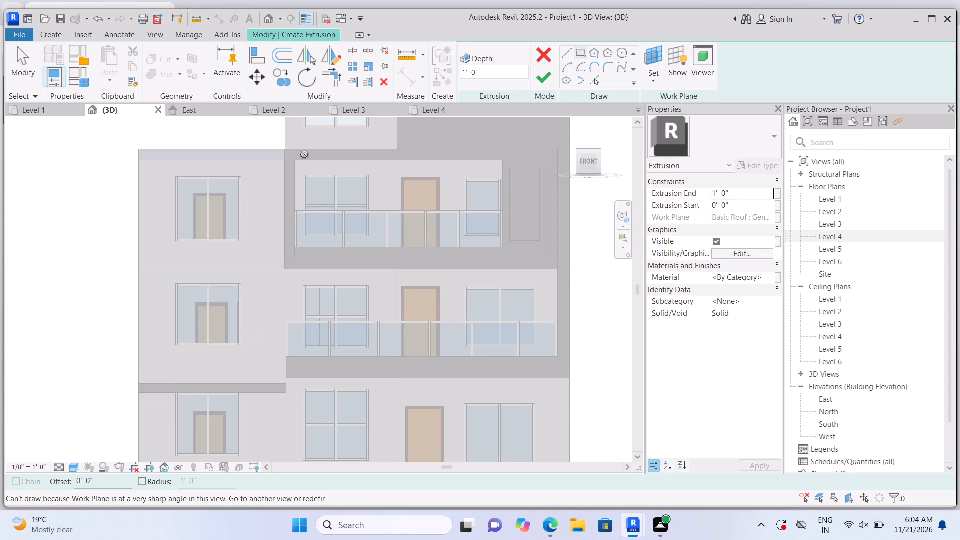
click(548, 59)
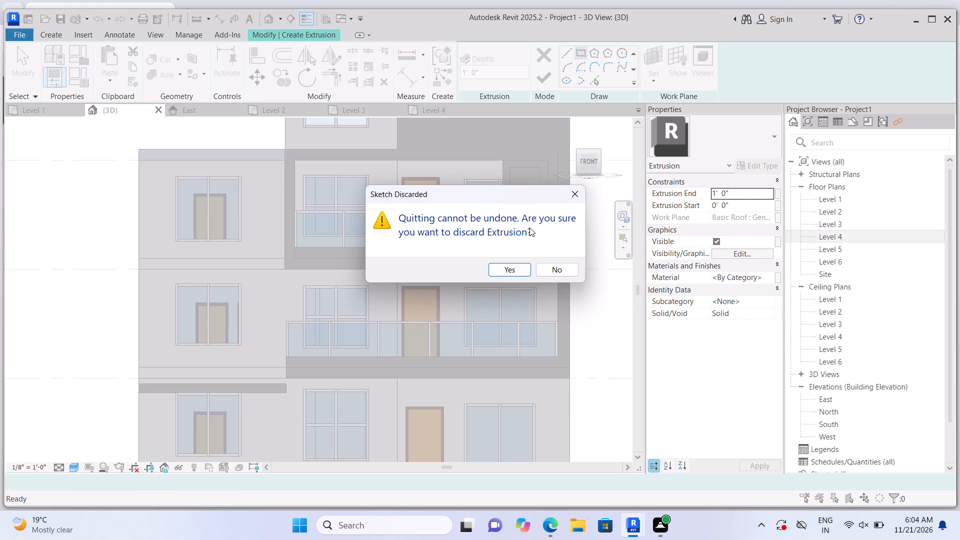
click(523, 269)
Stretch the top face of the extruded band above the ground-floor window up to the Level 2 line.
scroll(342, 259, up, 1)
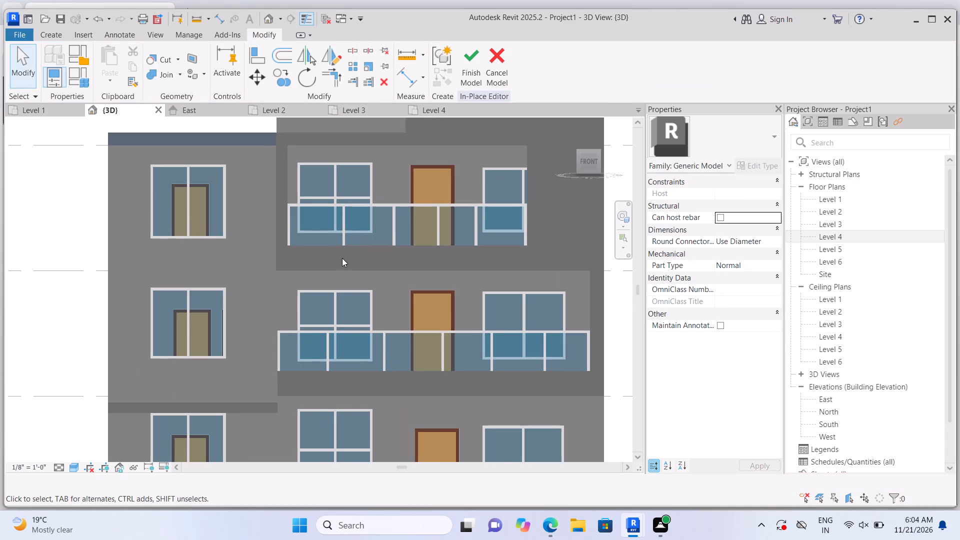
click(203, 401)
scroll(202, 402, up, 3)
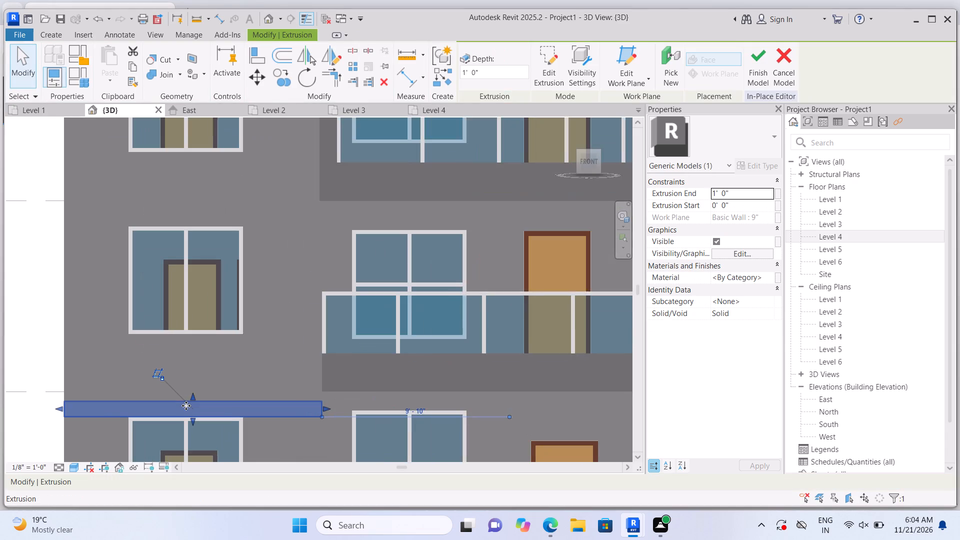
scroll(186, 405, up, 1)
click(195, 394)
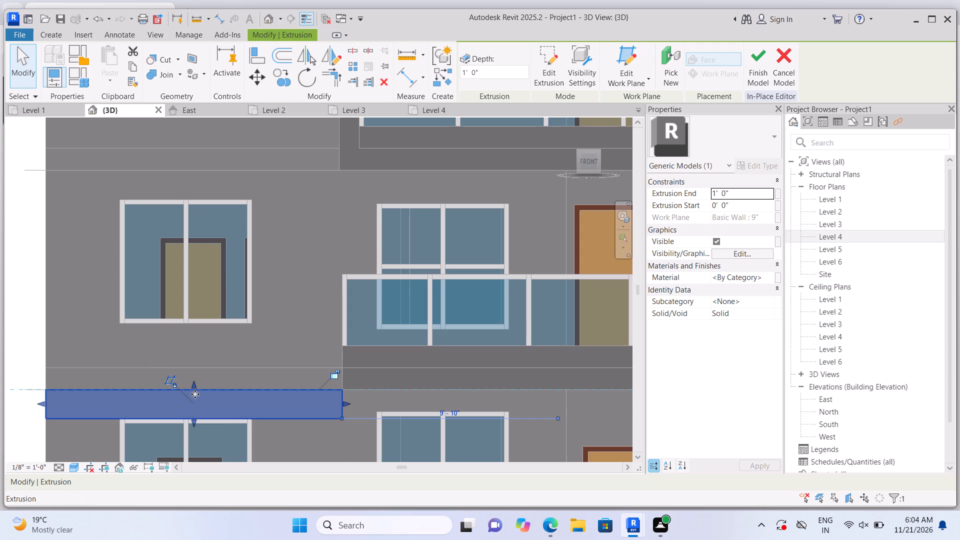
Using the front wall above Level 2 as work plane, extrude a 1'-4 1/2" by 21'-0" vertical strip 1'-0" deep, from the band's corner end to the parapet top.
scroll(196, 394, down, 3)
drag(18, 374, 23, 375)
scroll(96, 365, down, 4)
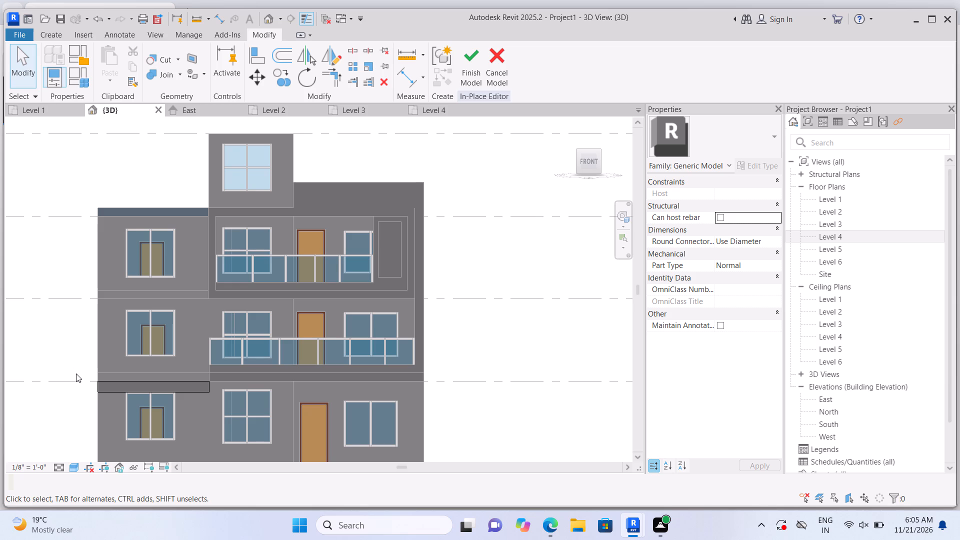
click(55, 34)
click(120, 60)
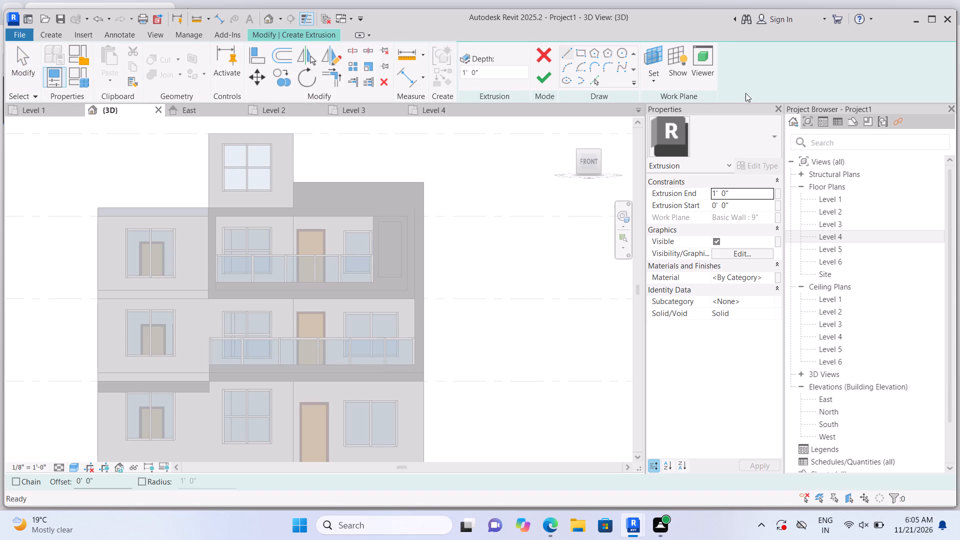
click(657, 83)
click(667, 120)
scroll(200, 399, up, 1)
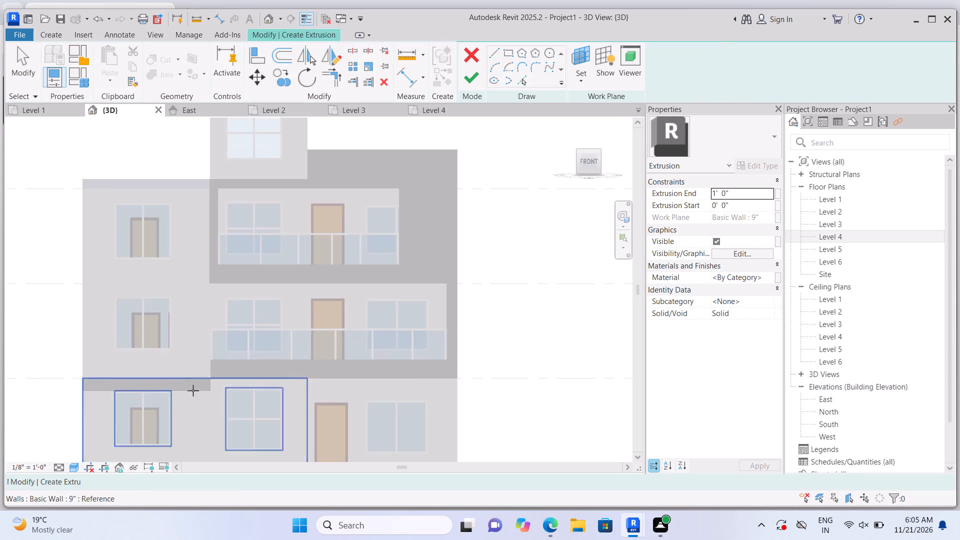
scroll(183, 387, up, 1)
scroll(213, 357, down, 5)
scroll(156, 377, up, 5)
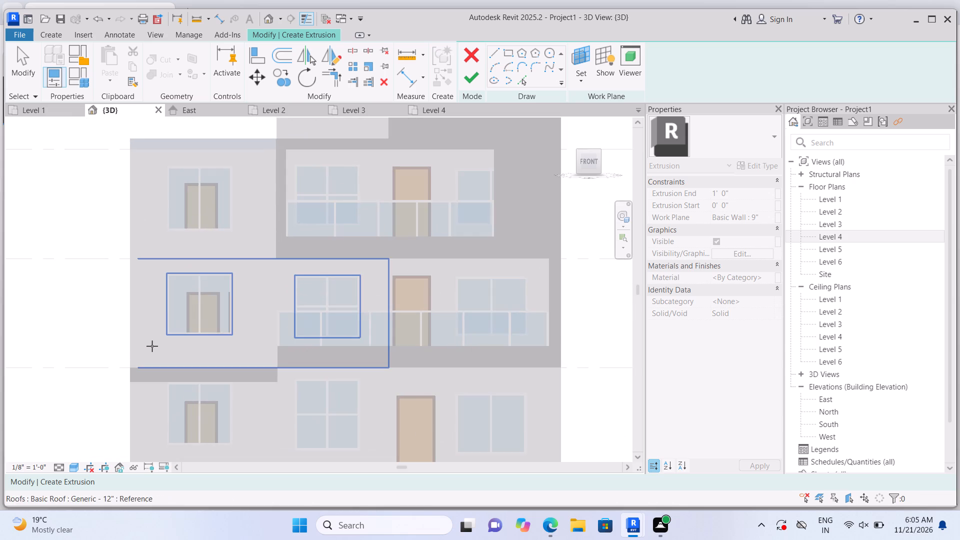
click(153, 317)
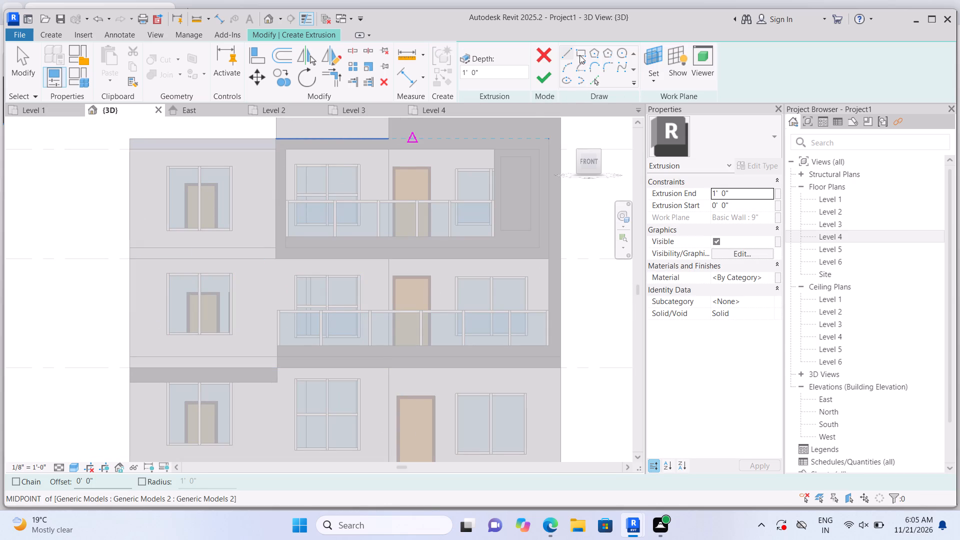
click(580, 55)
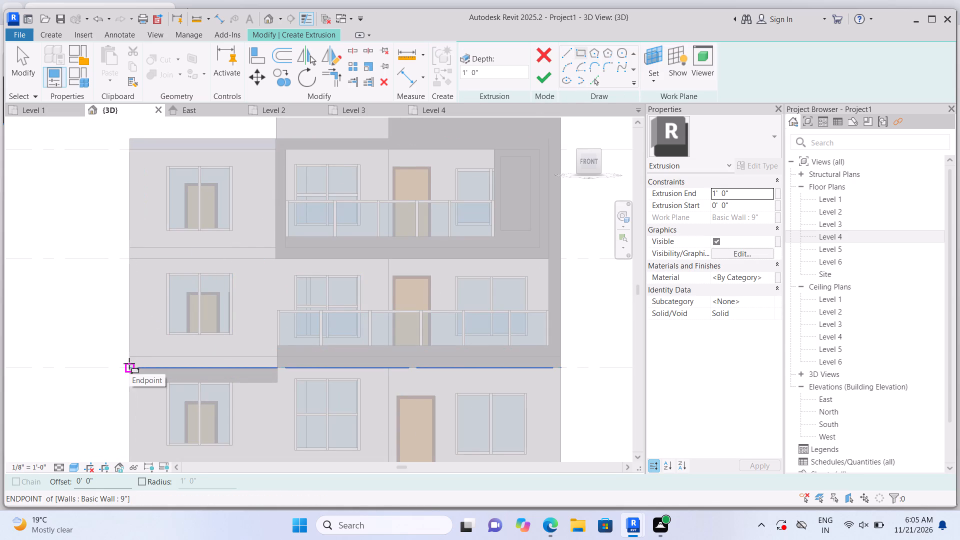
click(129, 363)
scroll(142, 199, up, 3)
scroll(157, 212, down, 2)
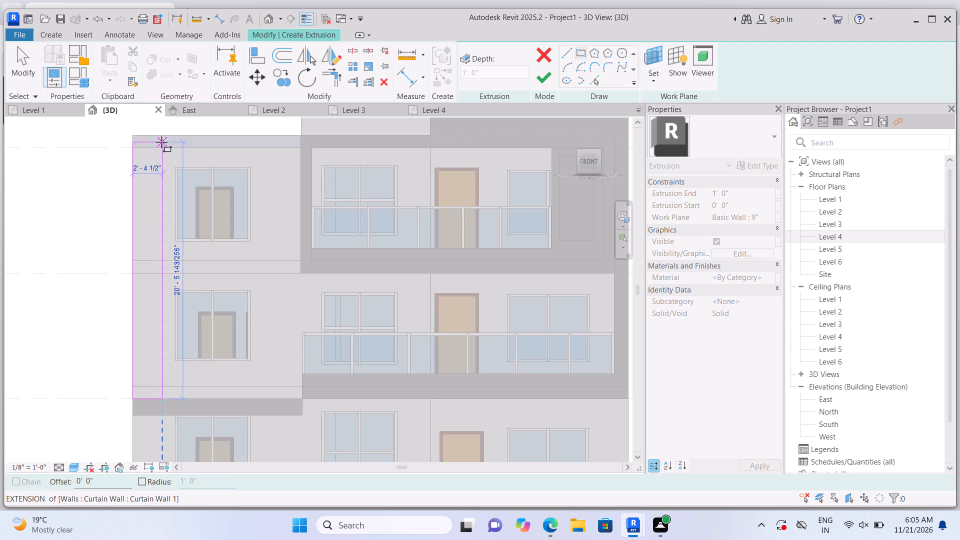
click(149, 131)
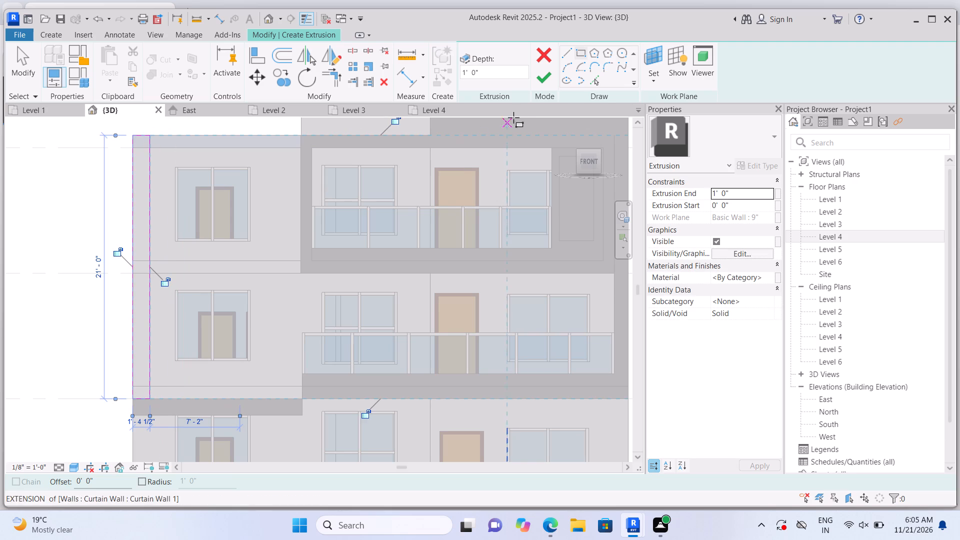
click(545, 79)
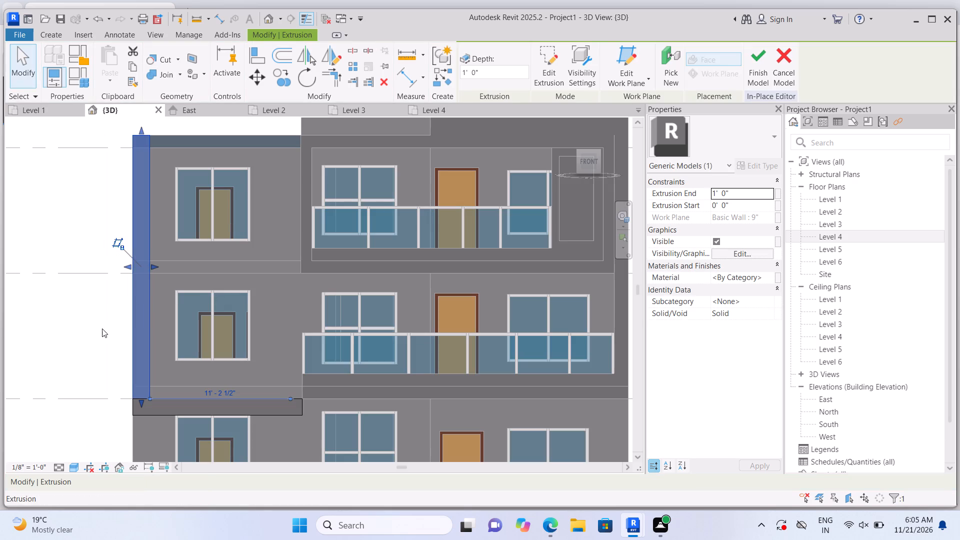
click(102, 328)
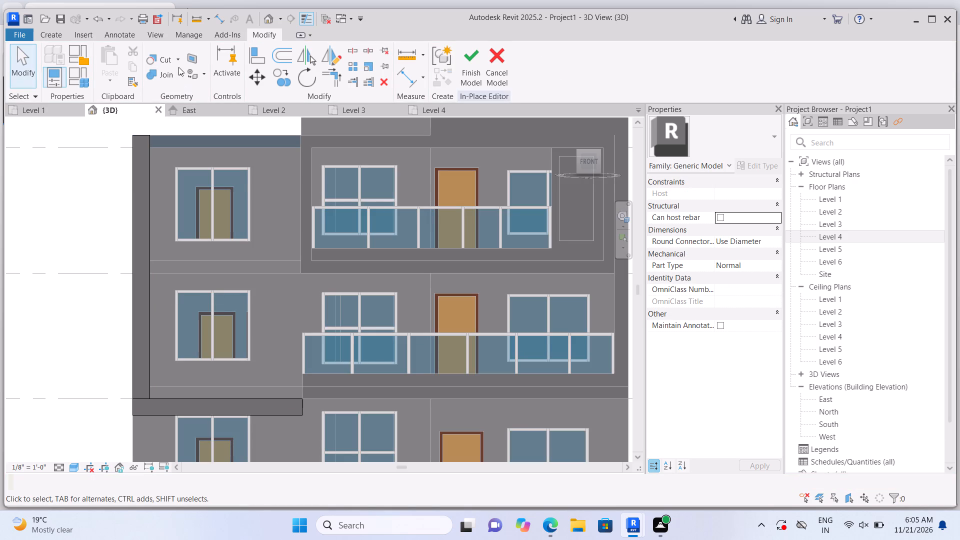
Join the vertical corner strip with the horizontal band above the ground-floor window into one L-shaped solid.
click(182, 79)
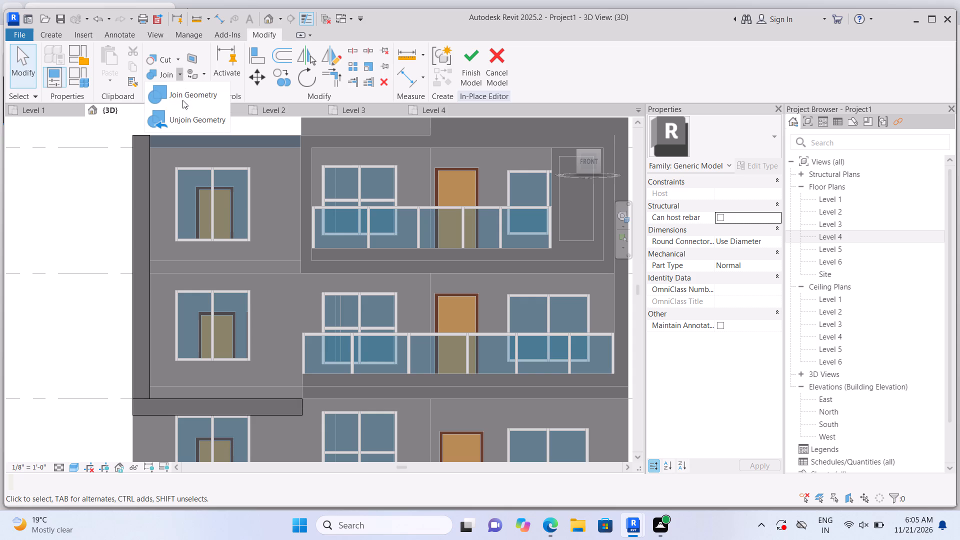
click(182, 100)
click(148, 352)
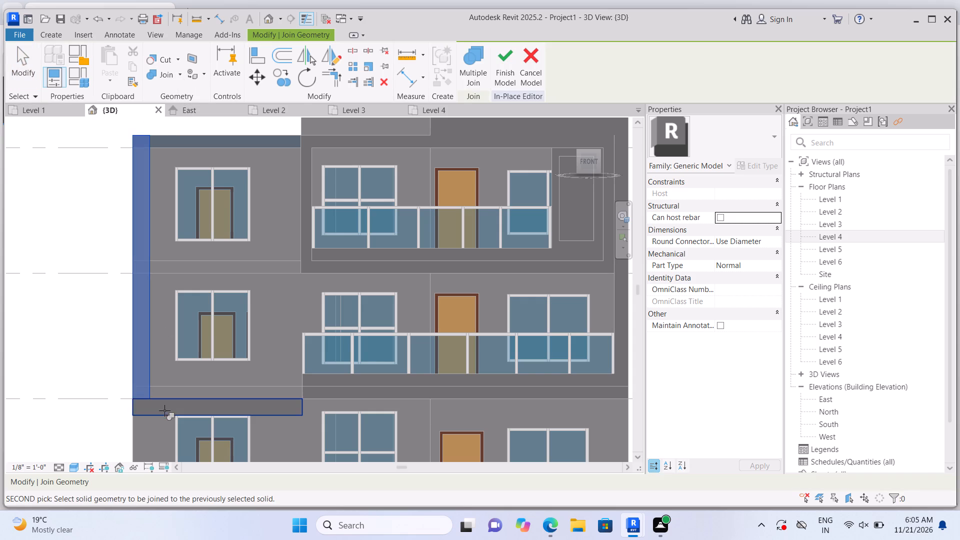
click(164, 407)
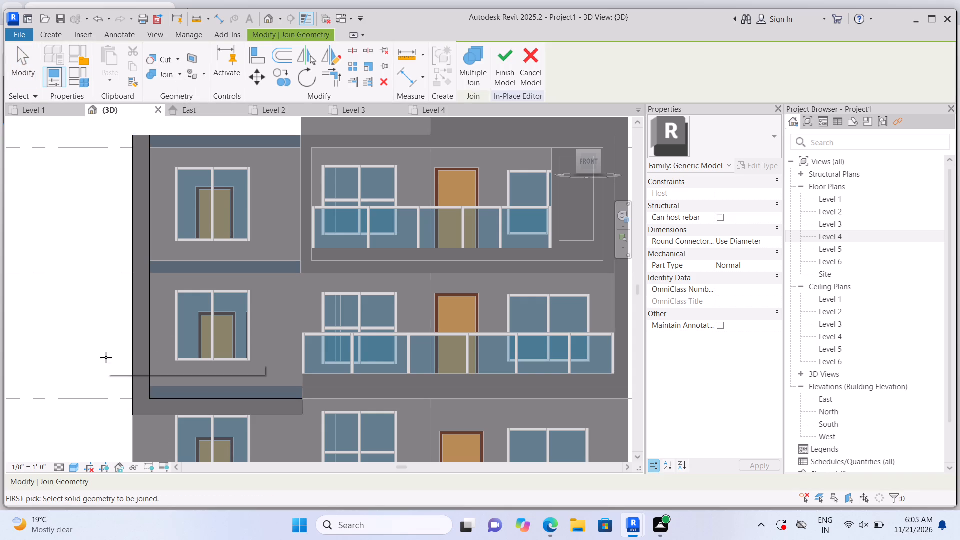
key(Escape)
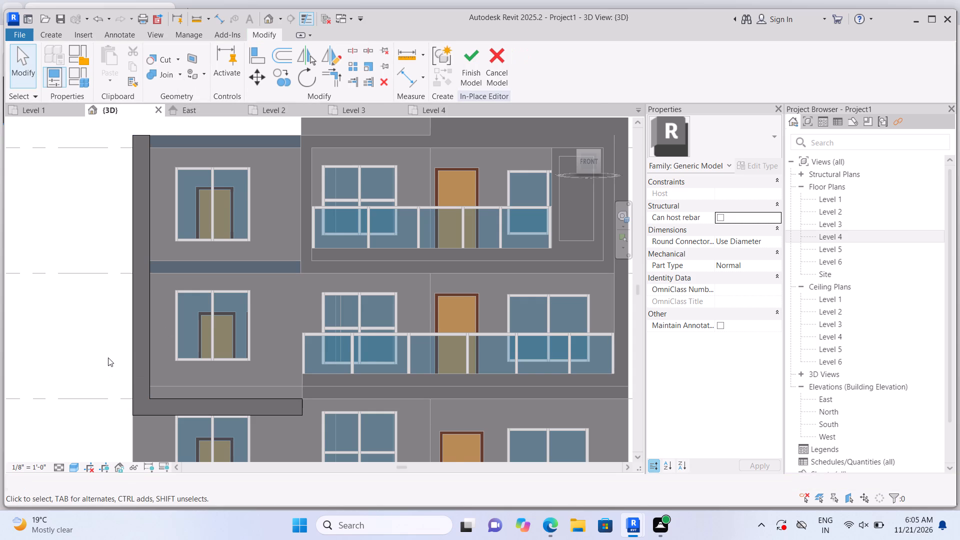
scroll(109, 357, down, 3)
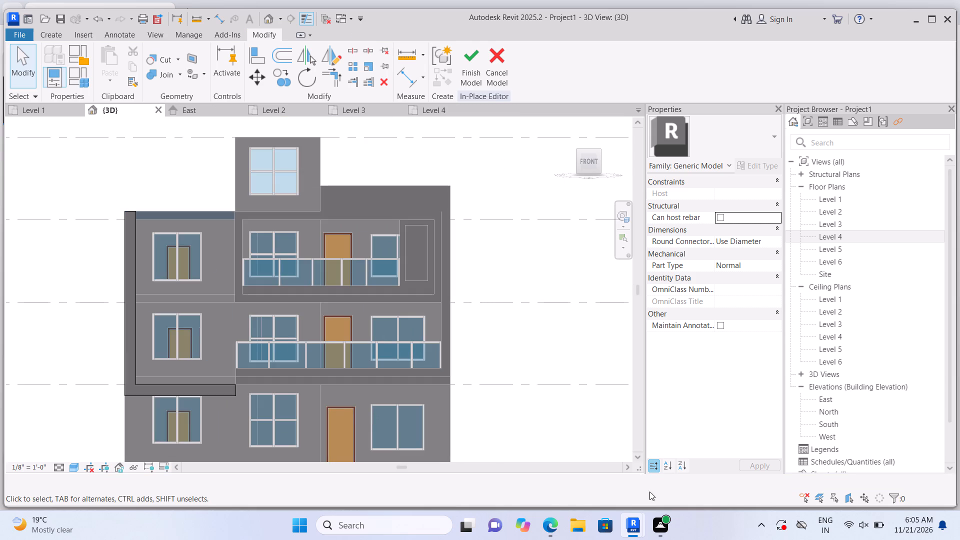
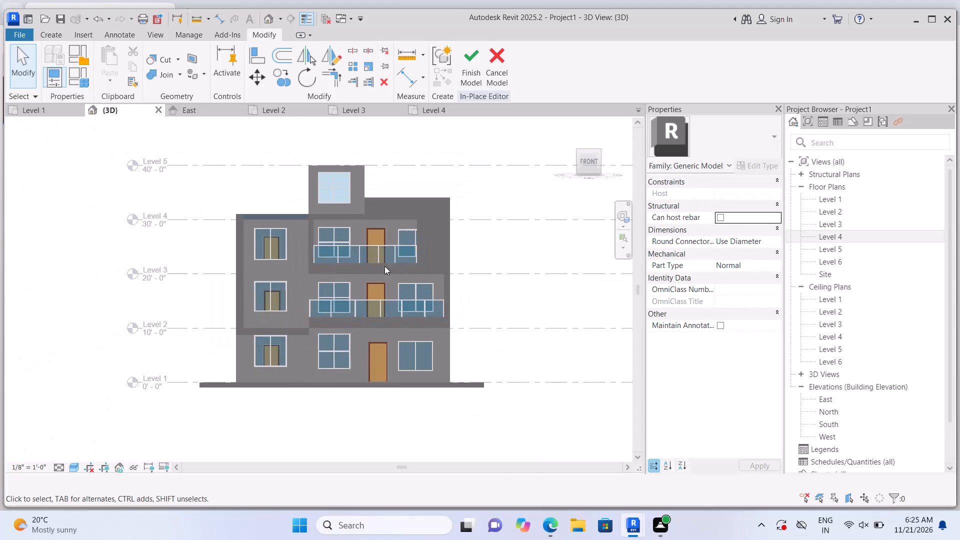
Start a new extrusion with the top-storey front wall beside the balcony as its work plane.
scroll(363, 273, up, 4)
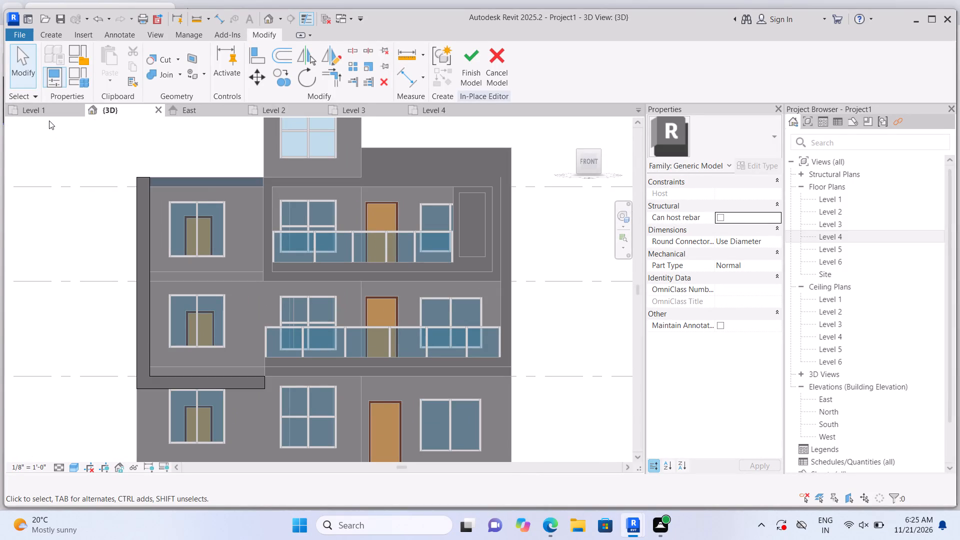
click(59, 35)
click(121, 56)
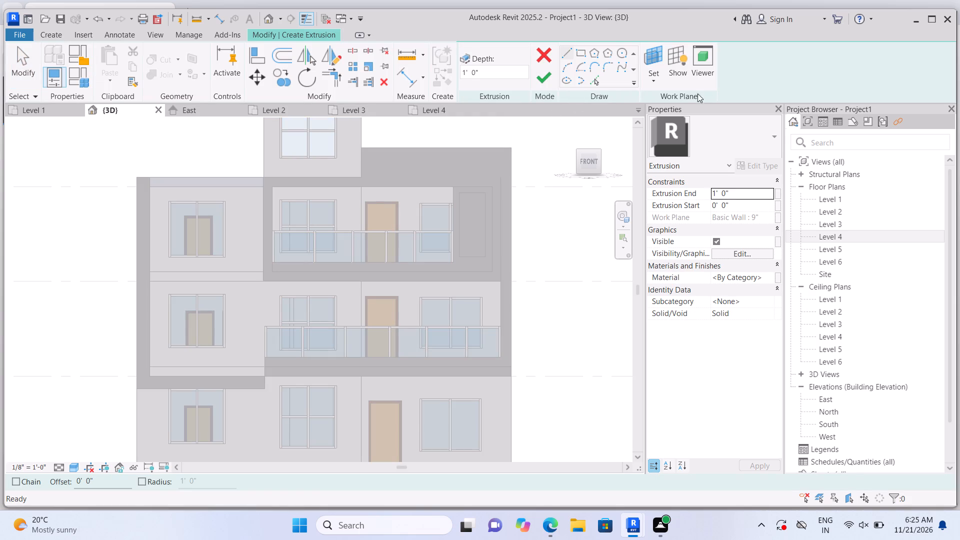
click(659, 85)
click(670, 124)
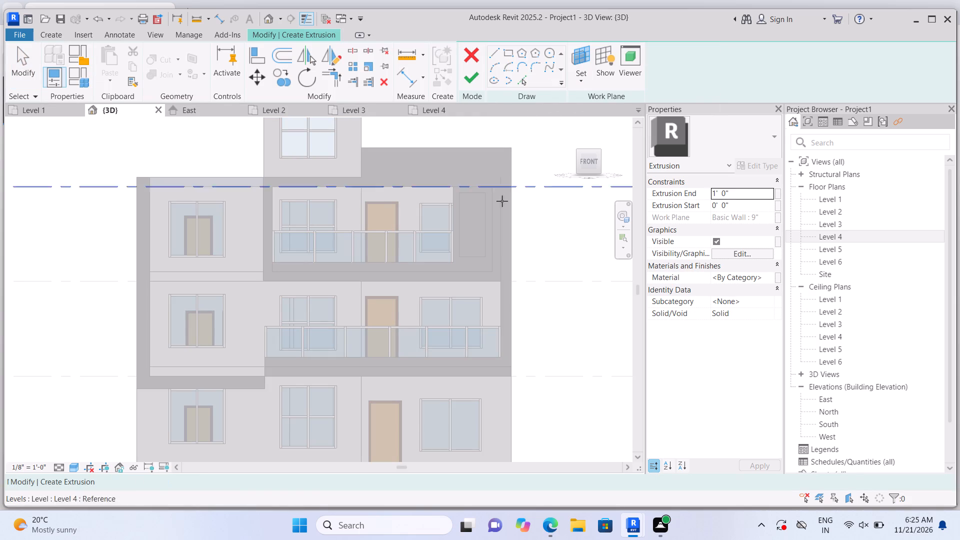
click(250, 199)
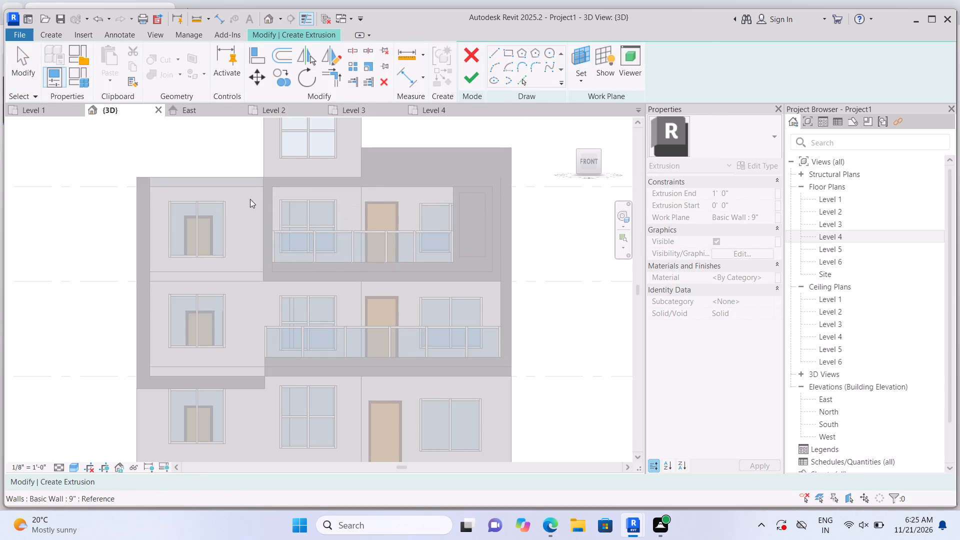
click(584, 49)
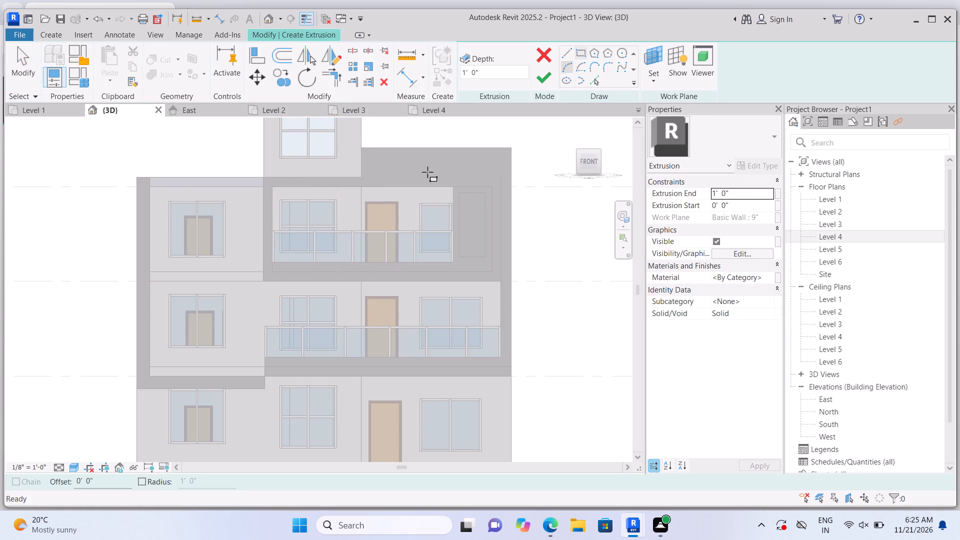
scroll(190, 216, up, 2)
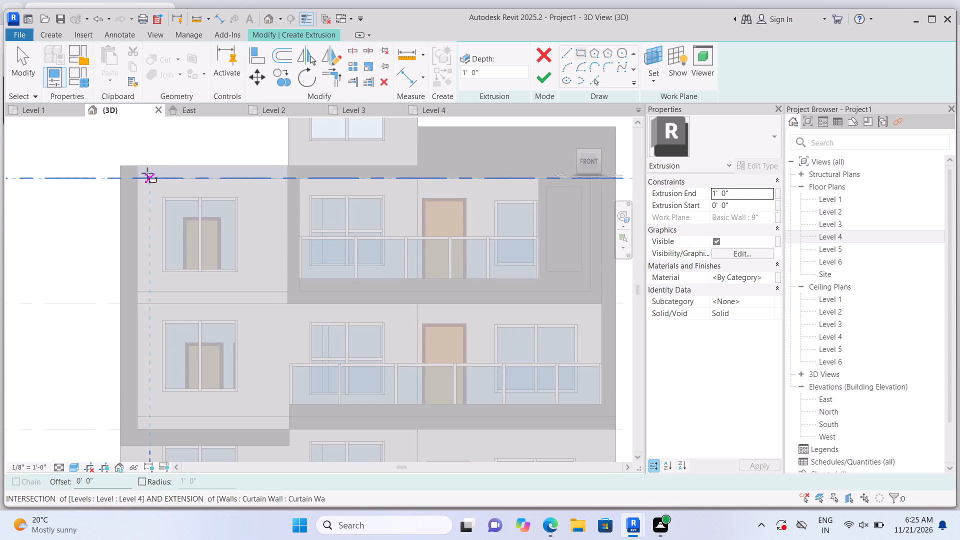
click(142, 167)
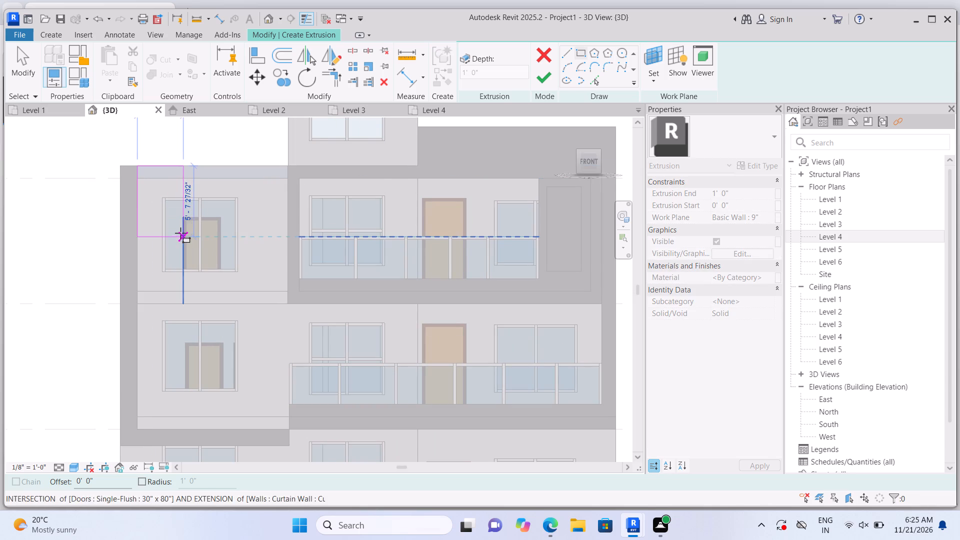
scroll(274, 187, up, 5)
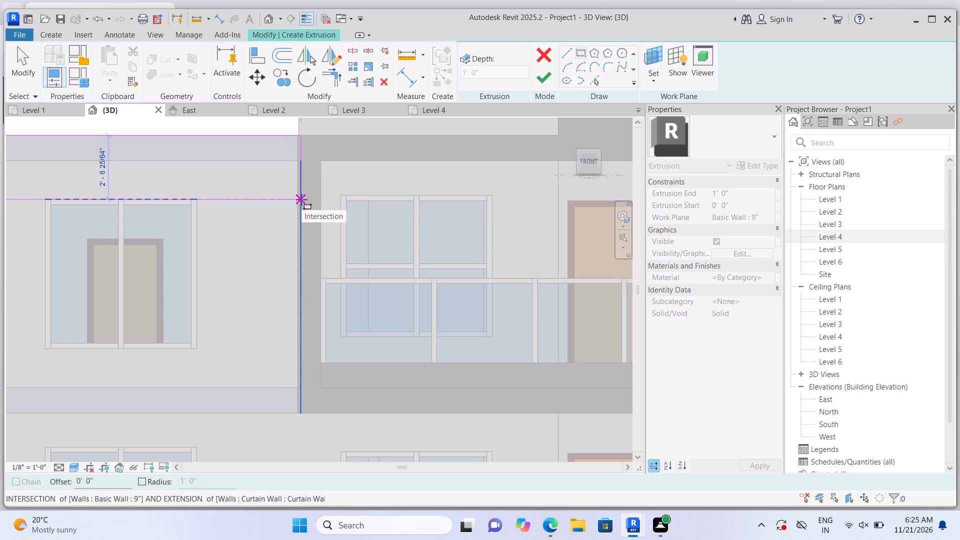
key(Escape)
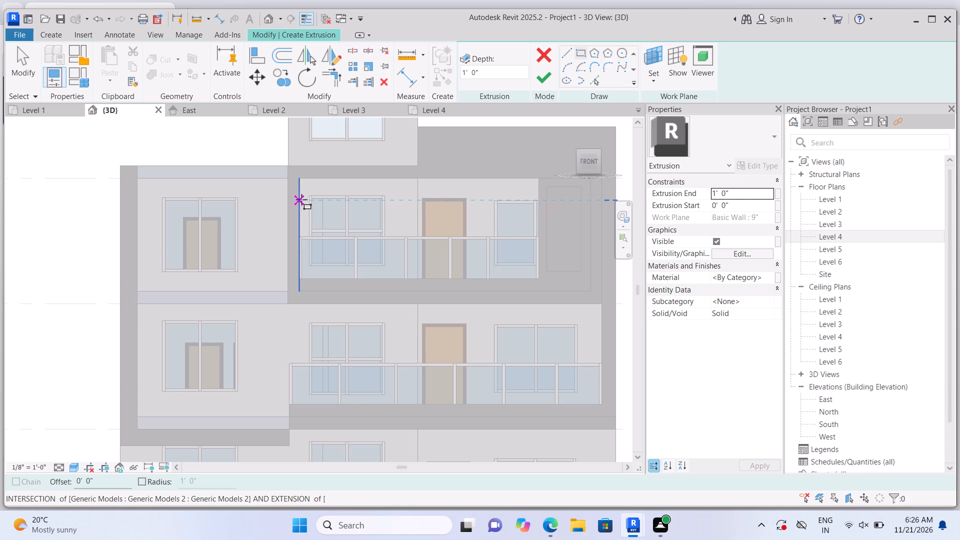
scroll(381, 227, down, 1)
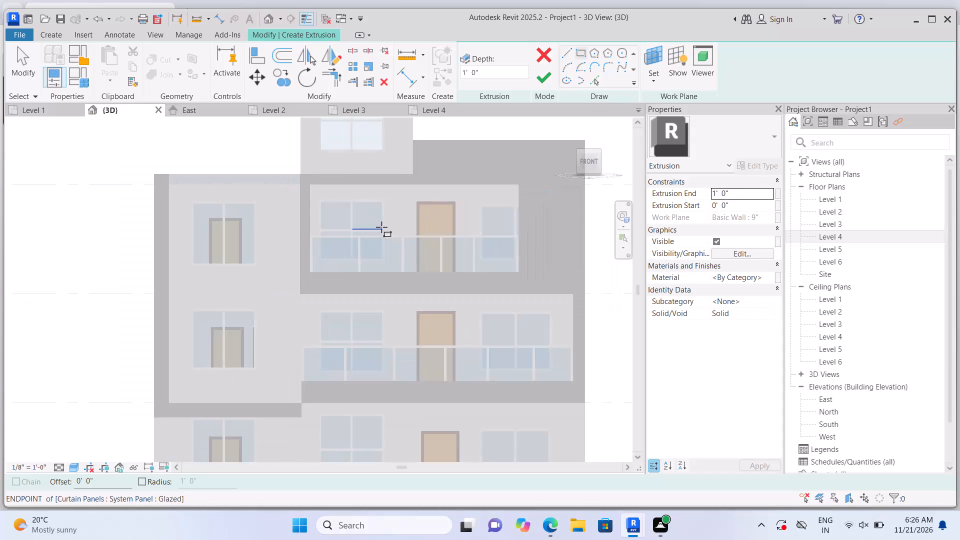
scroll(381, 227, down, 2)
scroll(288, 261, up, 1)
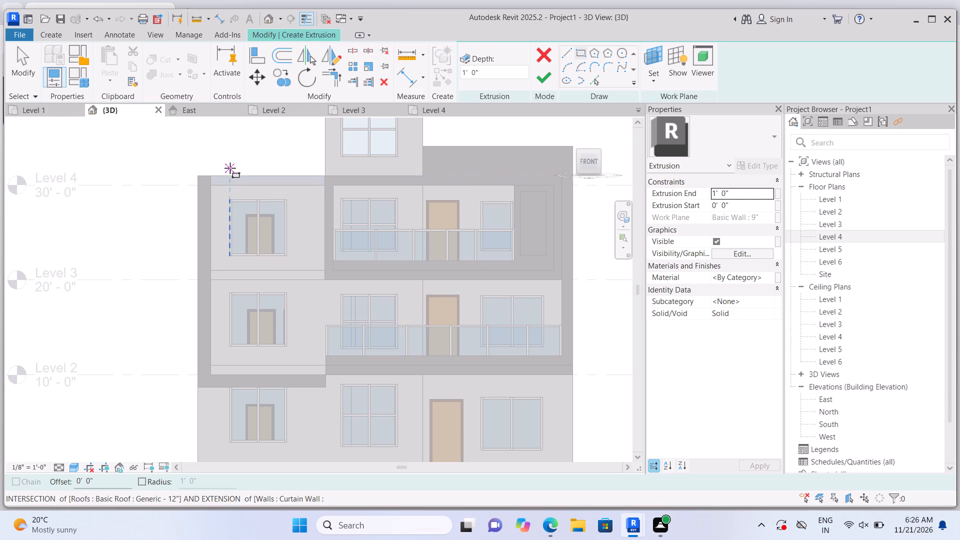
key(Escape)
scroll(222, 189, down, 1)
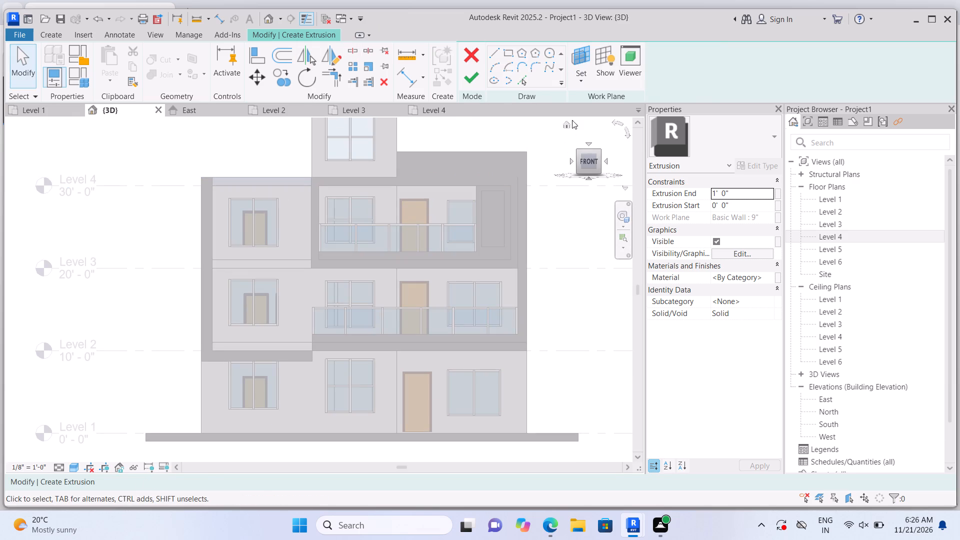
Re-pick the extrusion's work plane from a face near the parapet-level corner where the front facade meets the side wall.
click(567, 122)
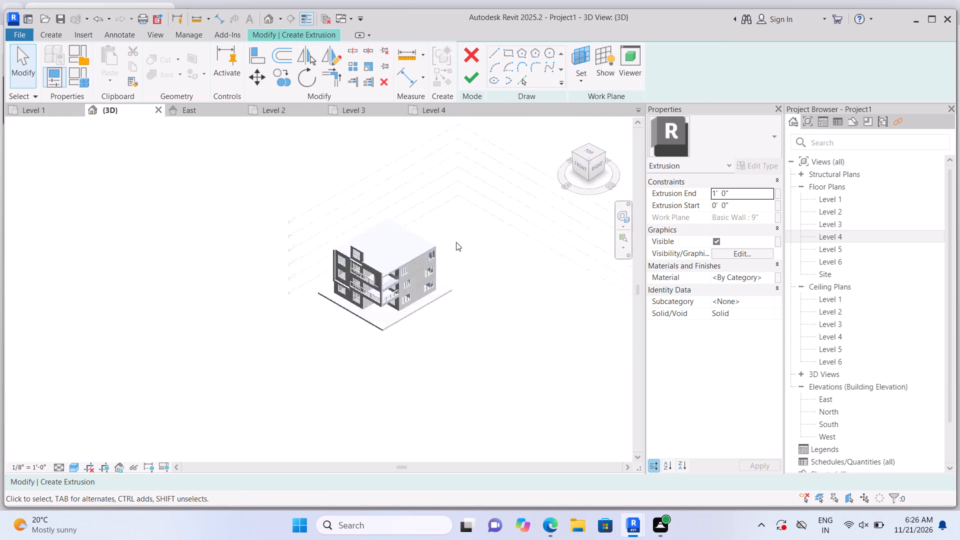
scroll(245, 315, up, 1)
scroll(197, 307, up, 7)
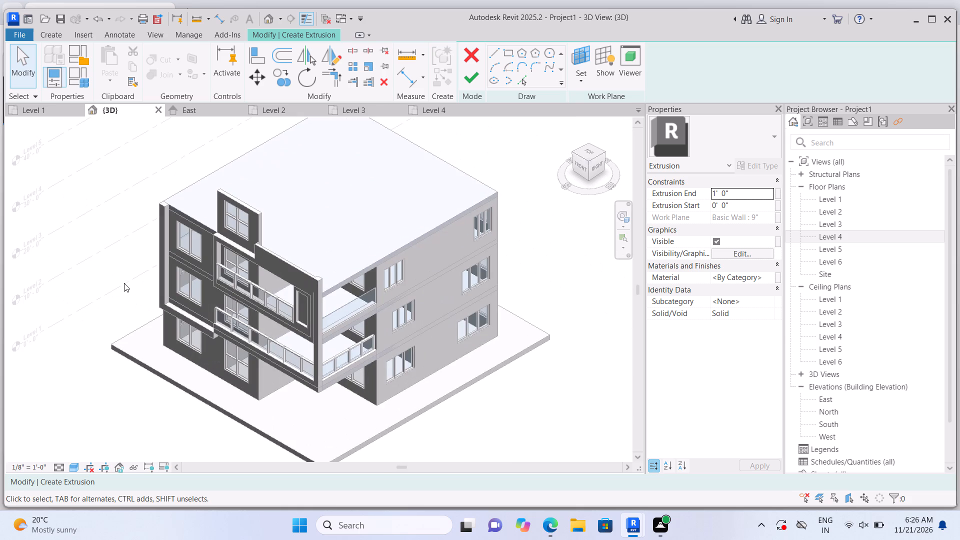
shift+middle_drag(115, 275, 268, 302)
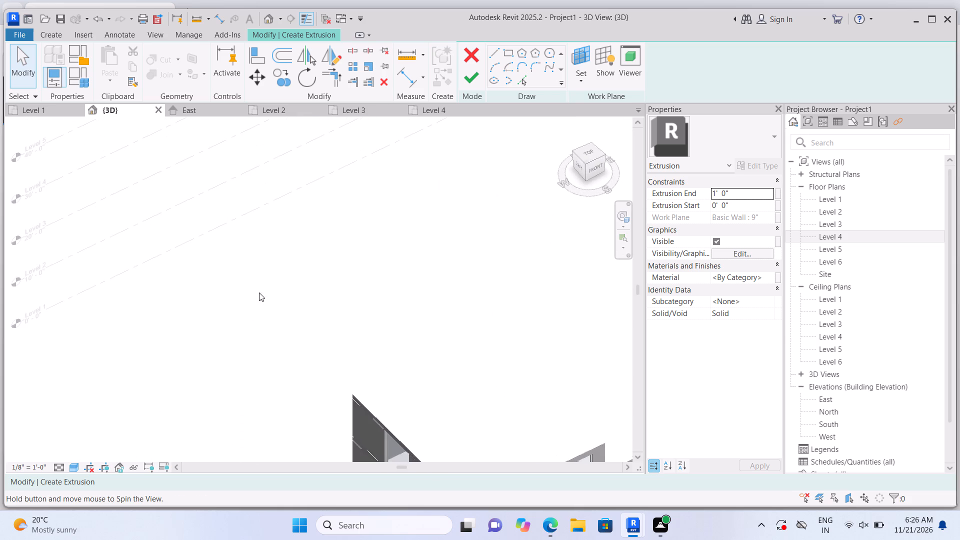
scroll(256, 288, down, 7)
scroll(315, 373, up, 8)
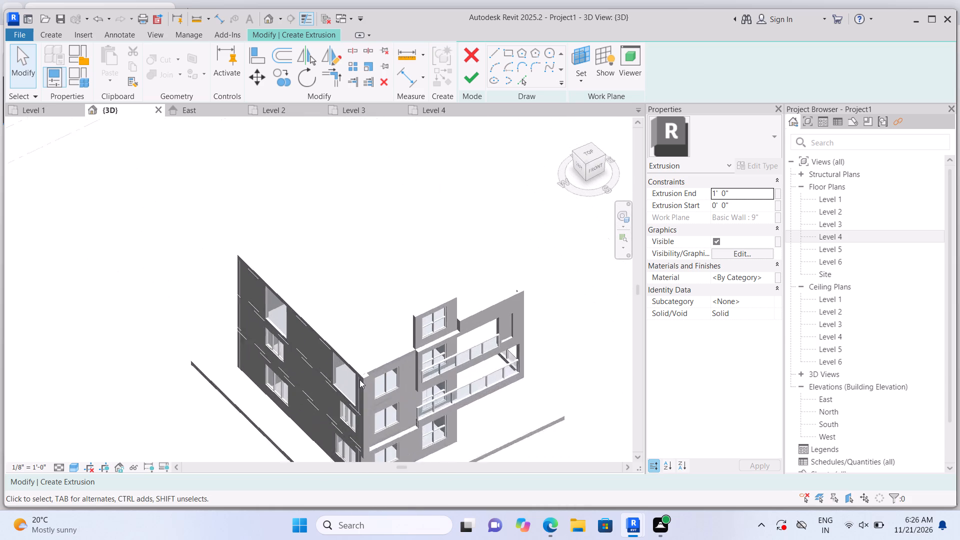
scroll(359, 379, up, 1)
shift+middle_drag(155, 416, 219, 417)
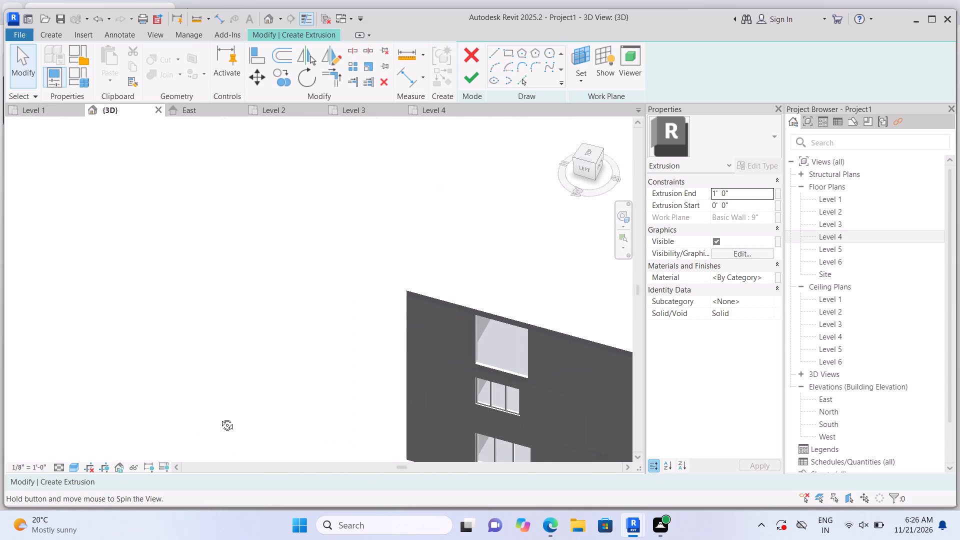
shift+middle_drag(219, 417, 219, 417)
scroll(217, 377, down, 9)
scroll(296, 400, up, 6)
scroll(365, 362, up, 1)
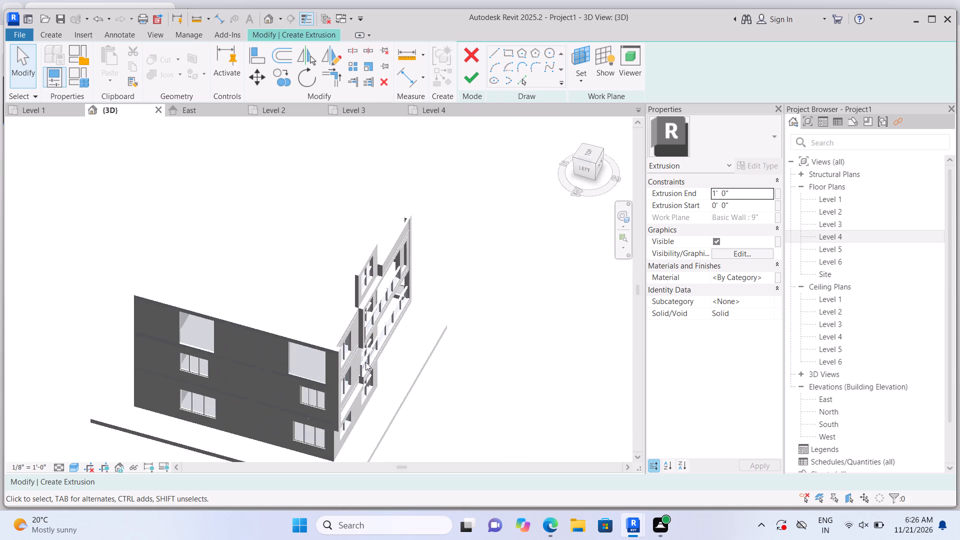
scroll(365, 362, up, 7)
scroll(352, 308, up, 1)
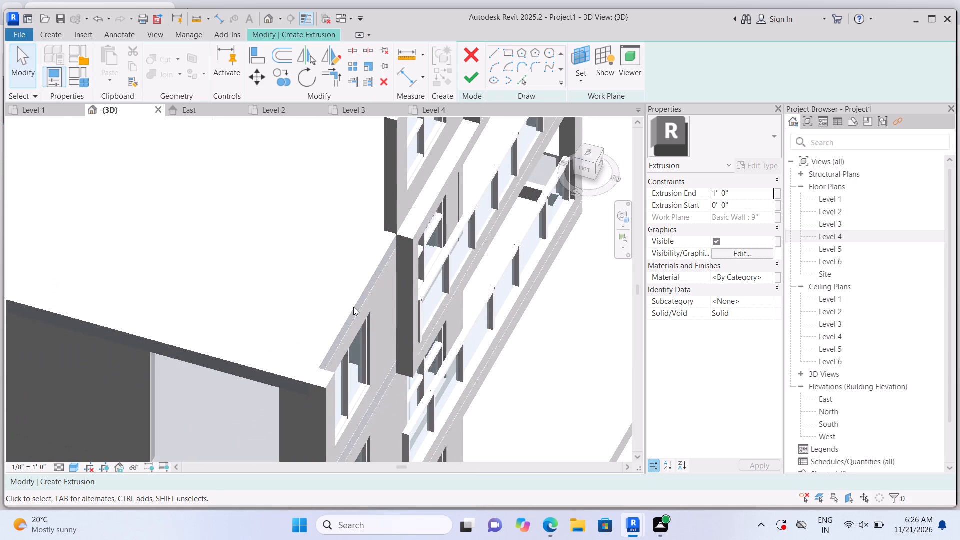
click(587, 81)
click(597, 123)
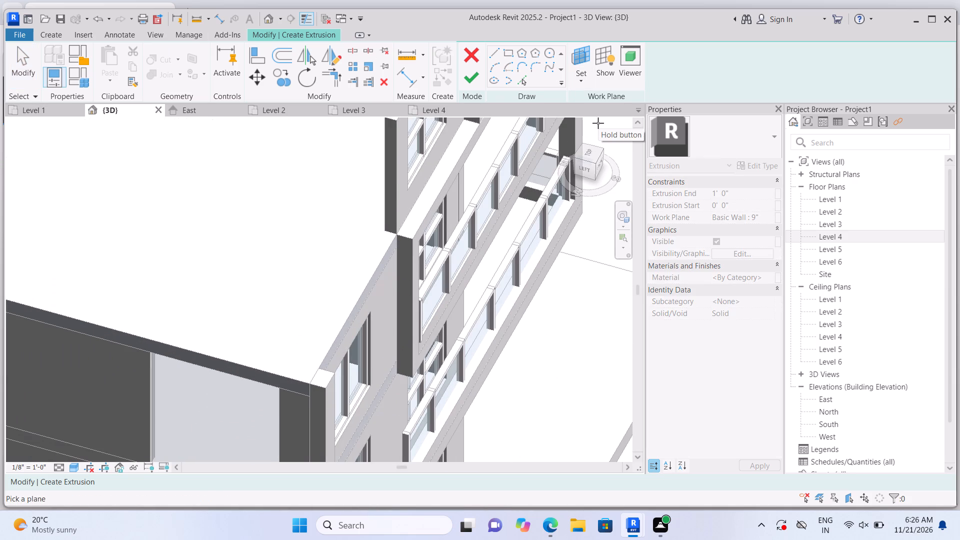
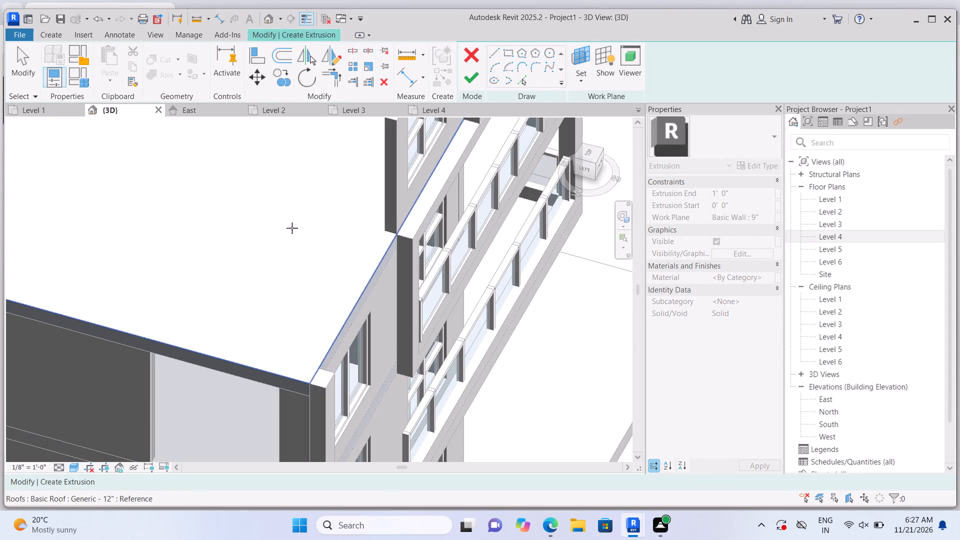
Extrude a rectangle about 8' by 1' on the roof surface, starting at the front corner and running along the side parapet edge.
click(583, 78)
click(587, 133)
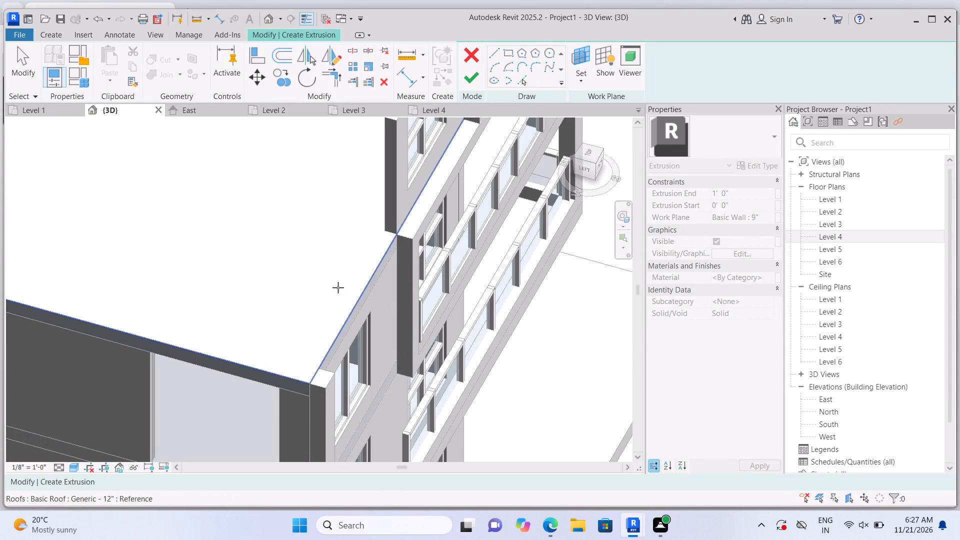
click(332, 286)
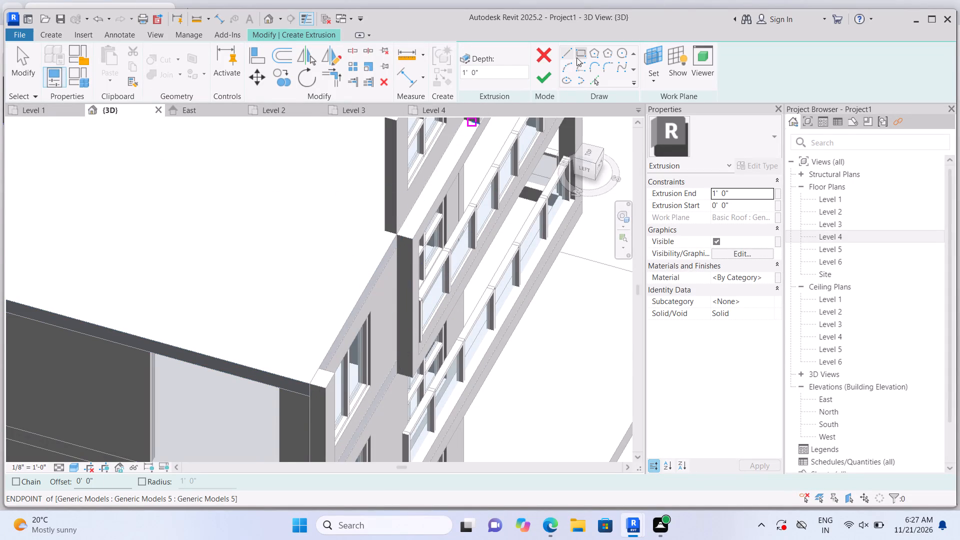
click(579, 55)
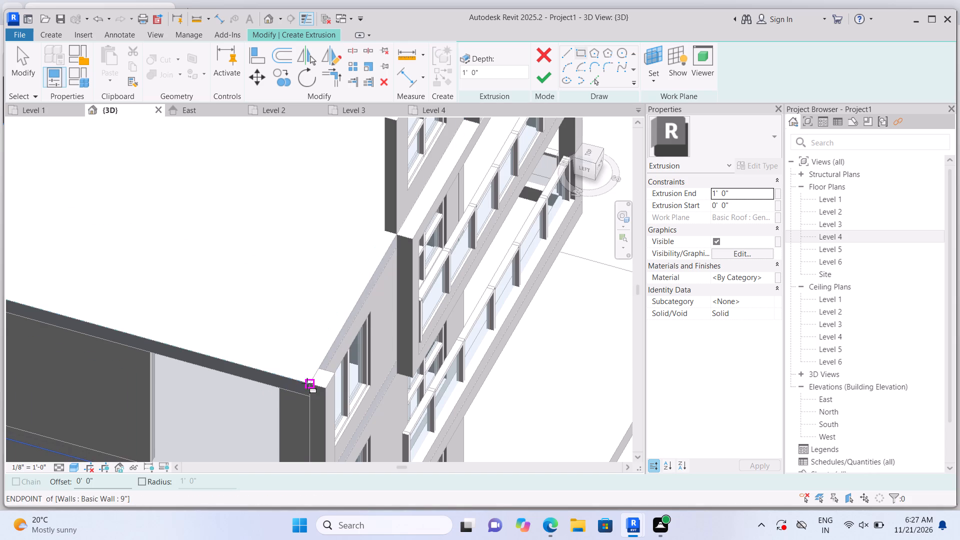
click(307, 382)
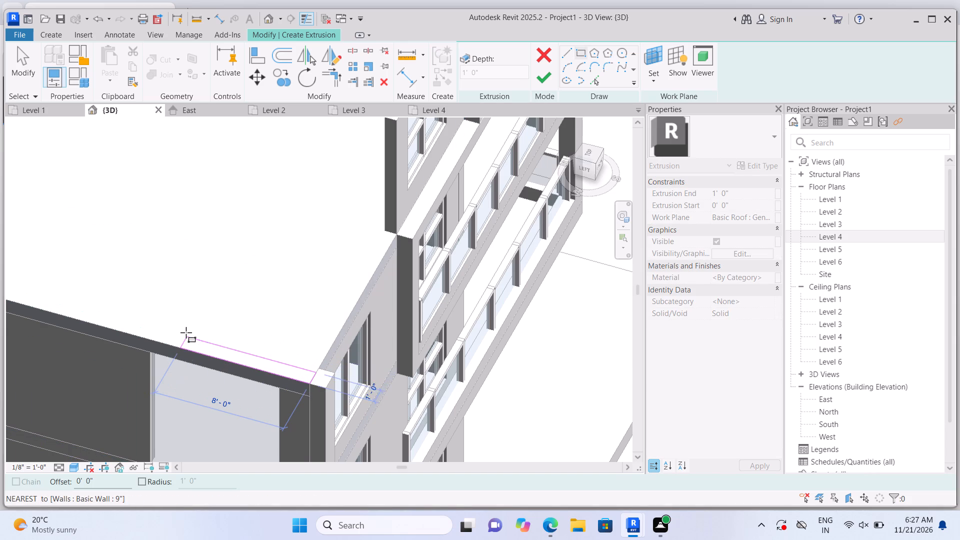
click(188, 330)
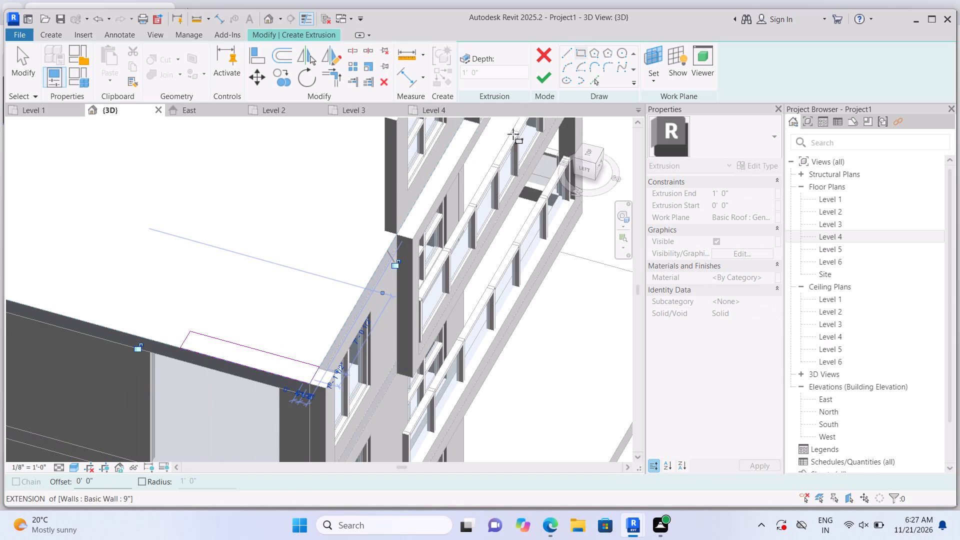
click(552, 75)
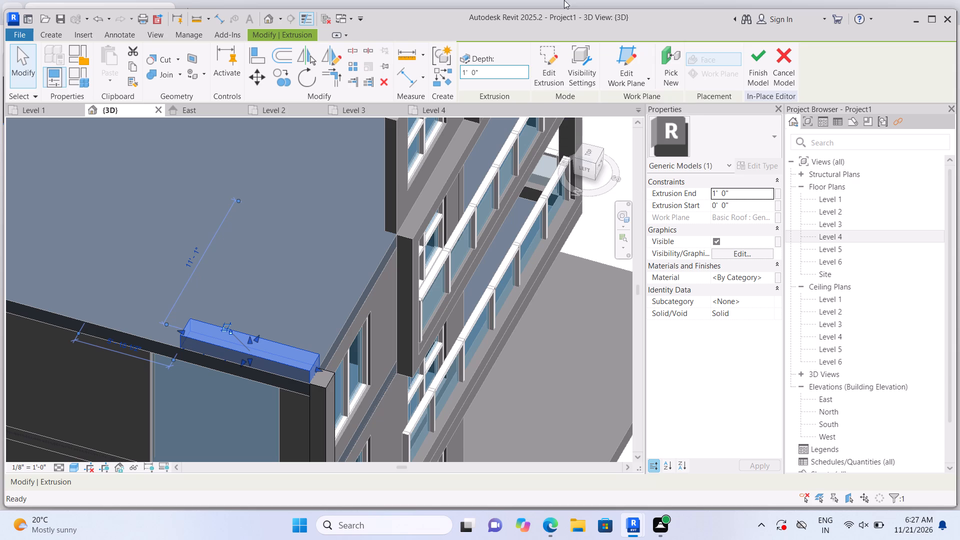
Raise the new roof-edge extrusion to a height of 9' 4 1/8".
drag(246, 337, 250, 239)
click(250, 239)
Stretch the vertical facade band at the front corner up to the top of the roof-edge panel.
scroll(285, 198, down, 8)
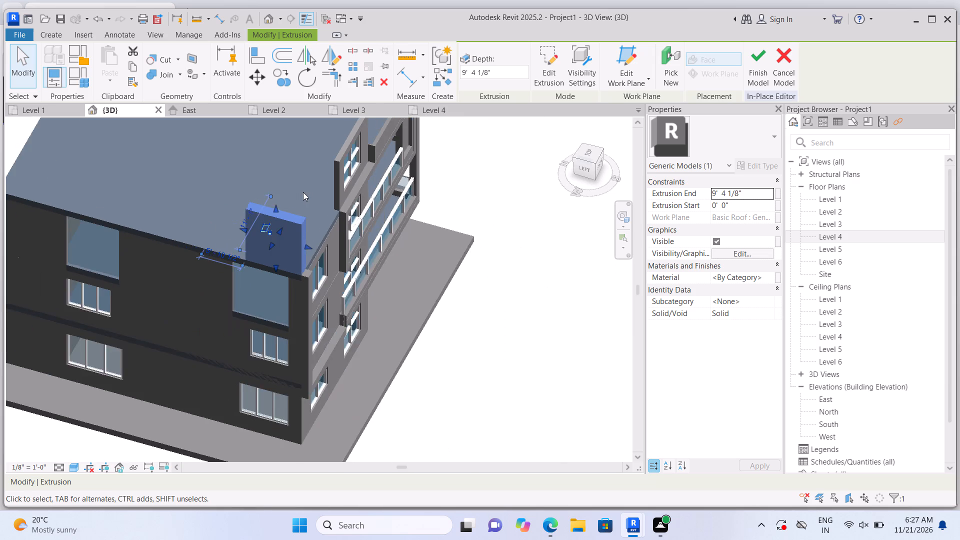
shift+middle_drag(440, 307, 372, 333)
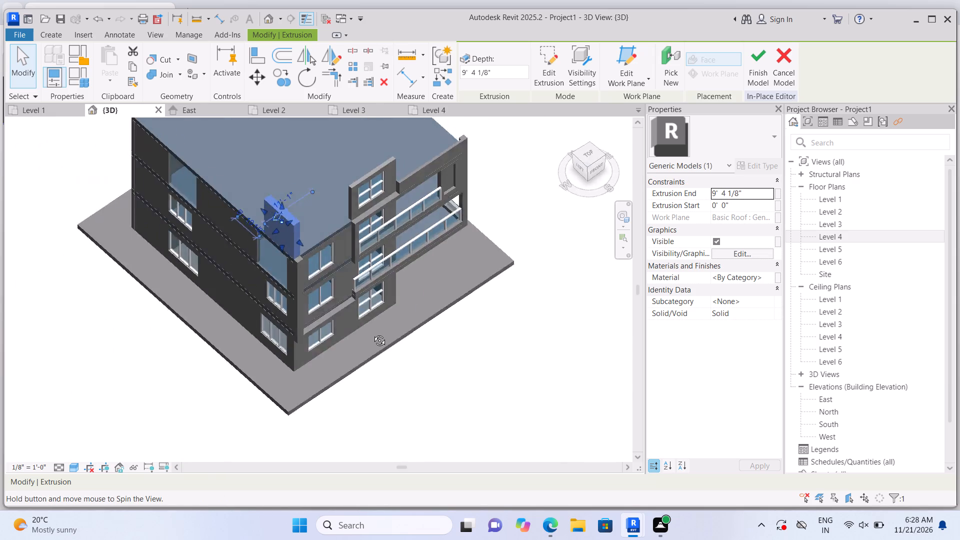
shift+middle_drag(372, 333, 206, 267)
scroll(232, 239, up, 3)
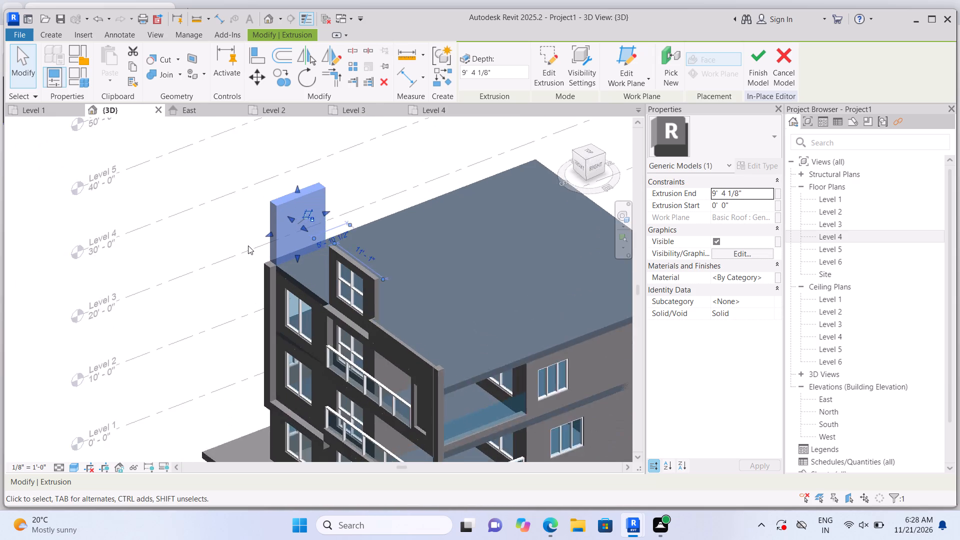
click(273, 287)
scroll(262, 266, up, 4)
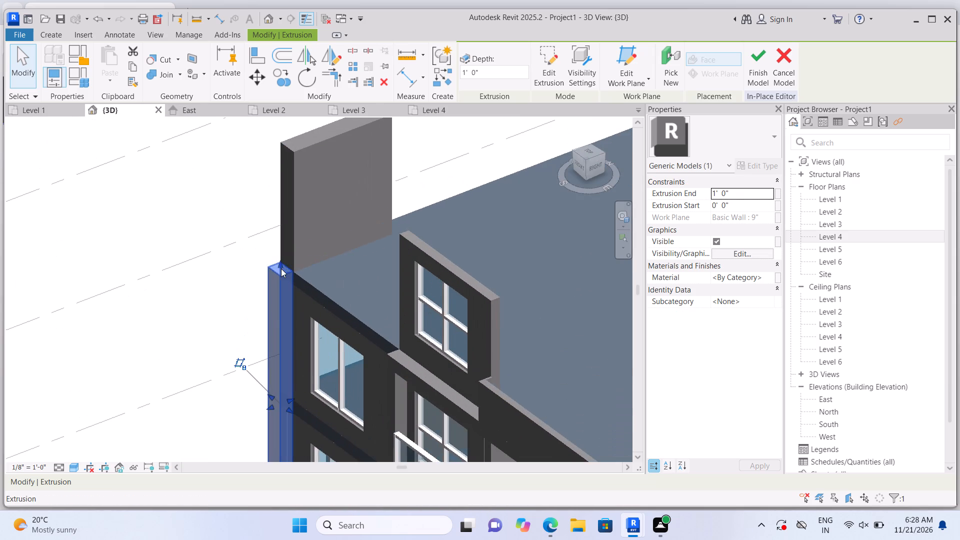
drag(277, 263, 293, 148)
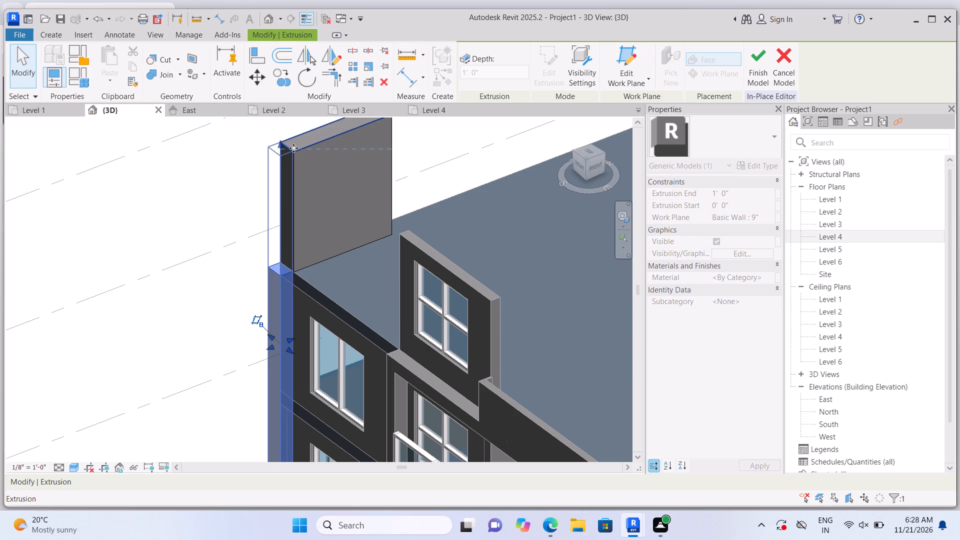
click(178, 238)
scroll(188, 219, down, 3)
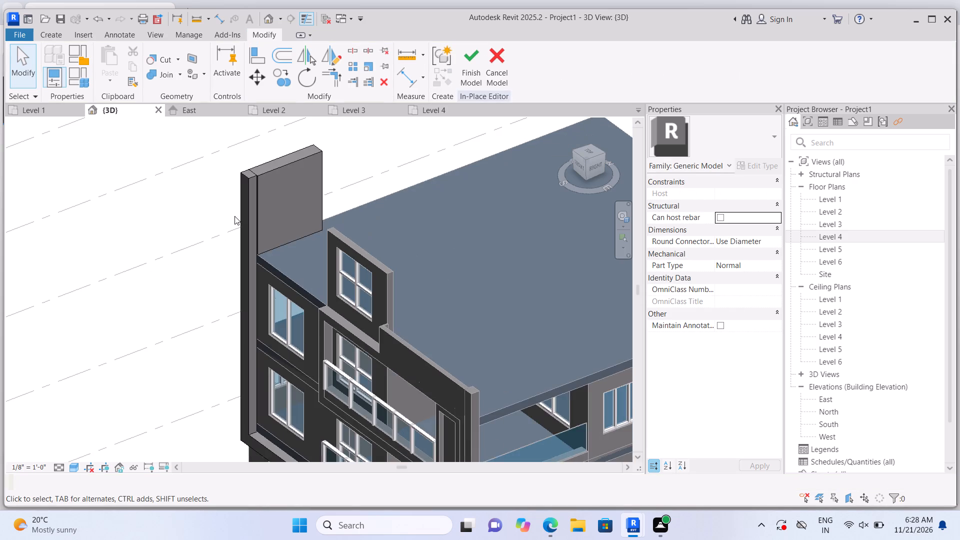
Examine where the roof-edge panel meets the corner vertical band for any misalignment between their faces.
scroll(235, 216, up, 6)
scroll(185, 276, down, 2)
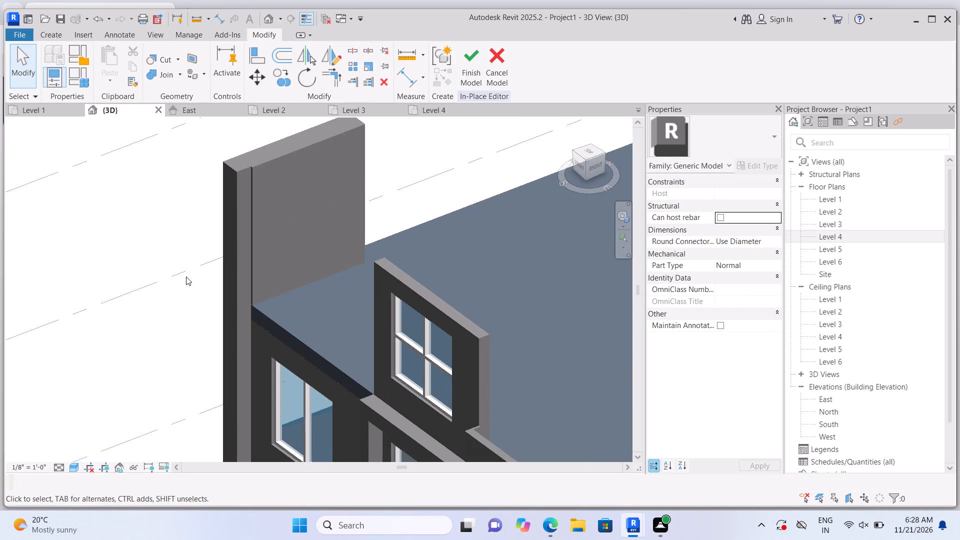
click(291, 217)
scroll(254, 222, up, 3)
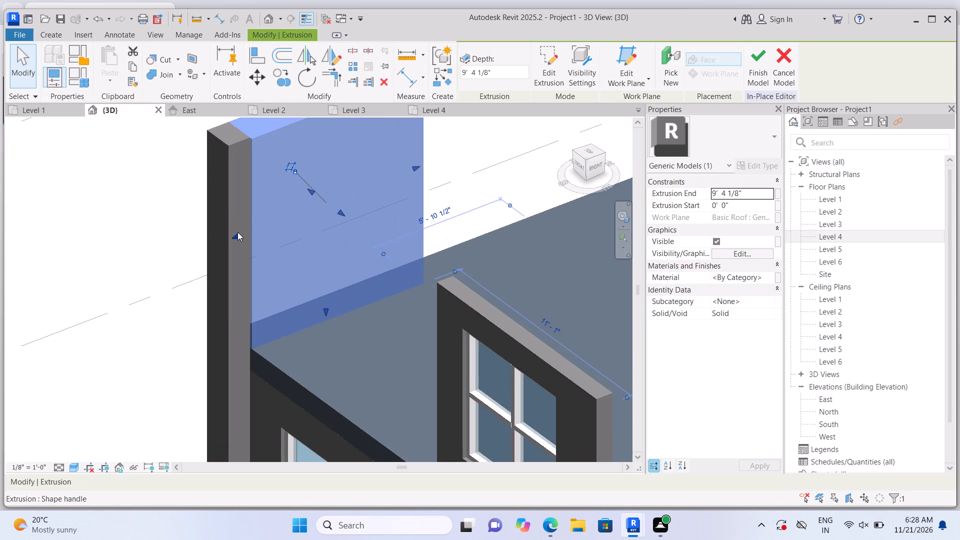
click(235, 232)
click(182, 253)
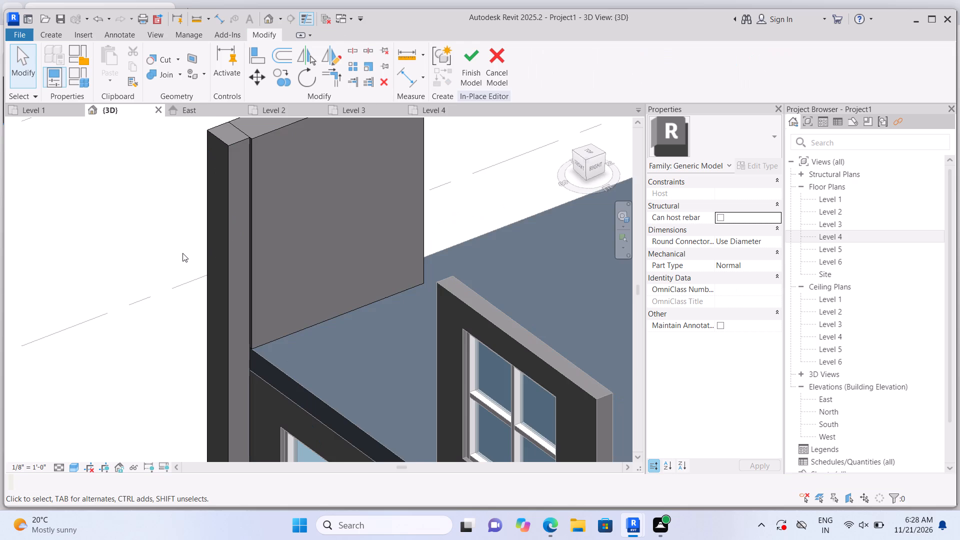
scroll(182, 253, down, 1)
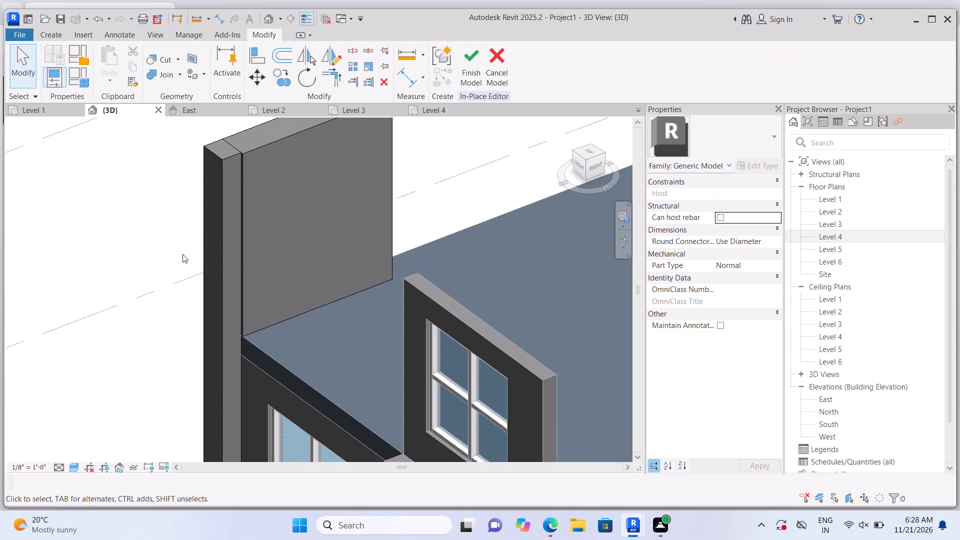
shift+middle_drag(183, 255, 143, 258)
scroll(295, 202, up, 3)
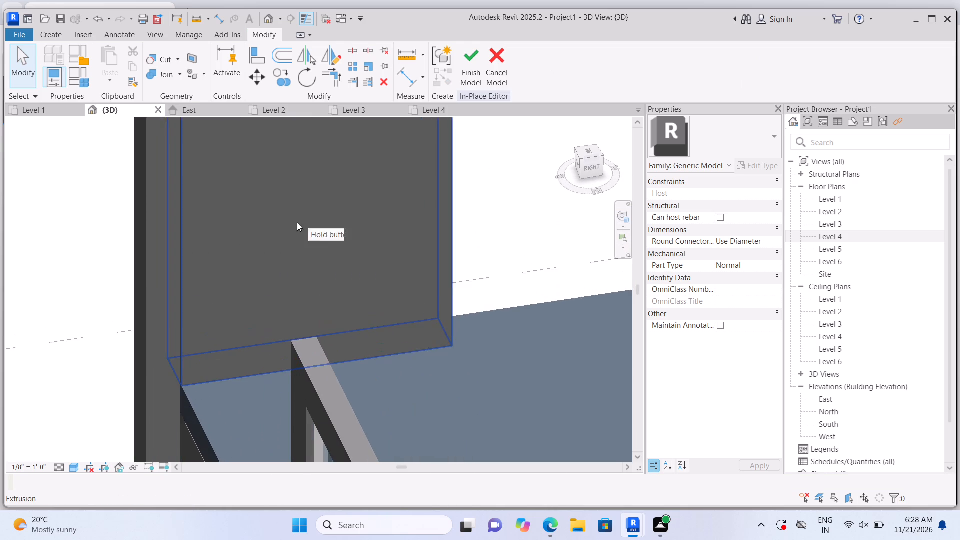
scroll(324, 243, down, 6)
scroll(437, 141, up, 5)
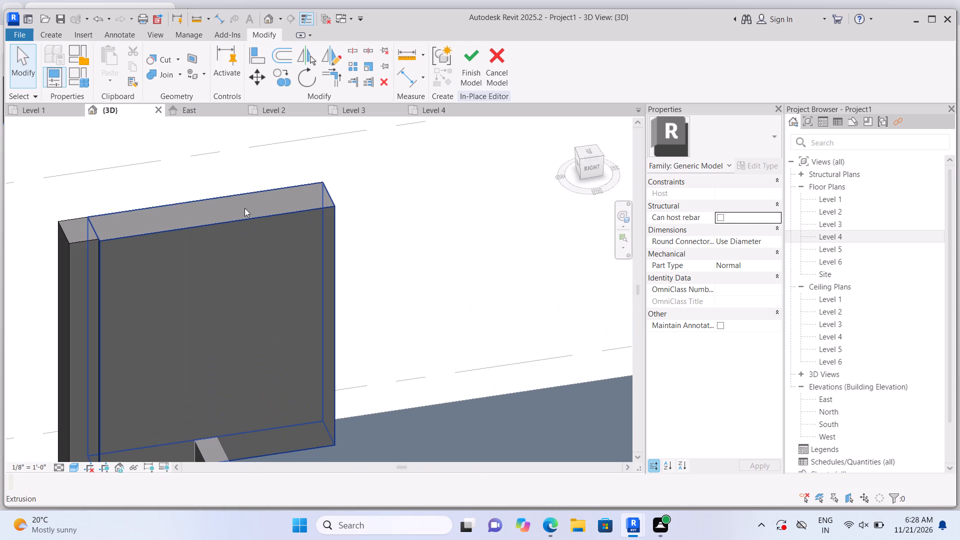
Adjust the roof-edge panel's thickness by shifting its roof-facing side toward the inner face of the corner vertical band.
click(85, 253)
scroll(58, 301, up, 4)
scroll(106, 265, down, 5)
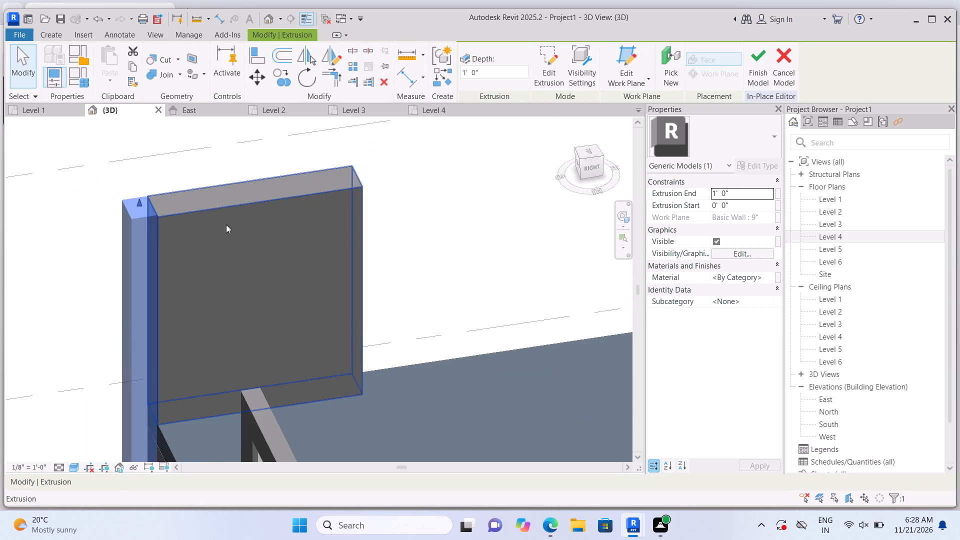
scroll(226, 224, down, 3)
click(140, 272)
scroll(369, 230, up, 3)
click(274, 238)
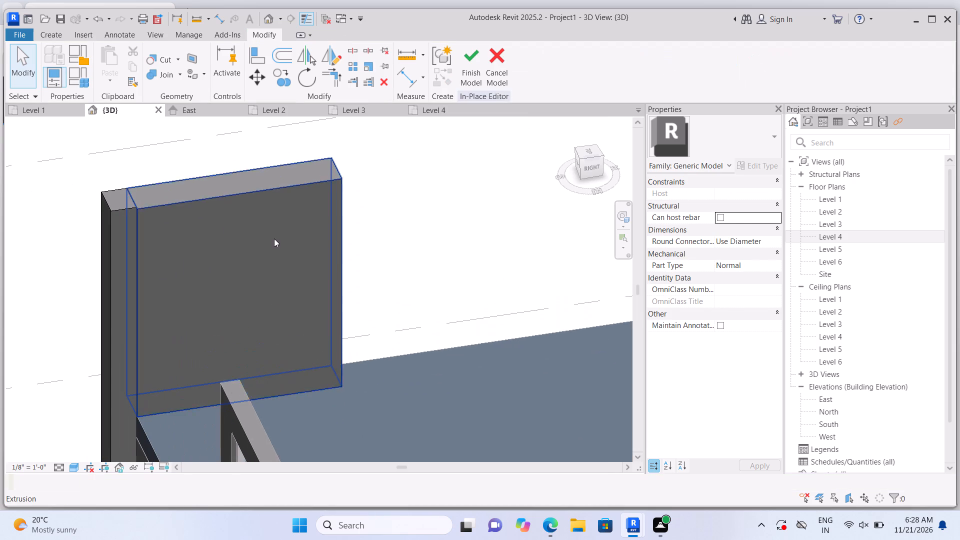
scroll(223, 271, up, 3)
drag(253, 314, 246, 300)
scroll(248, 296, down, 2)
drag(245, 298, 254, 306)
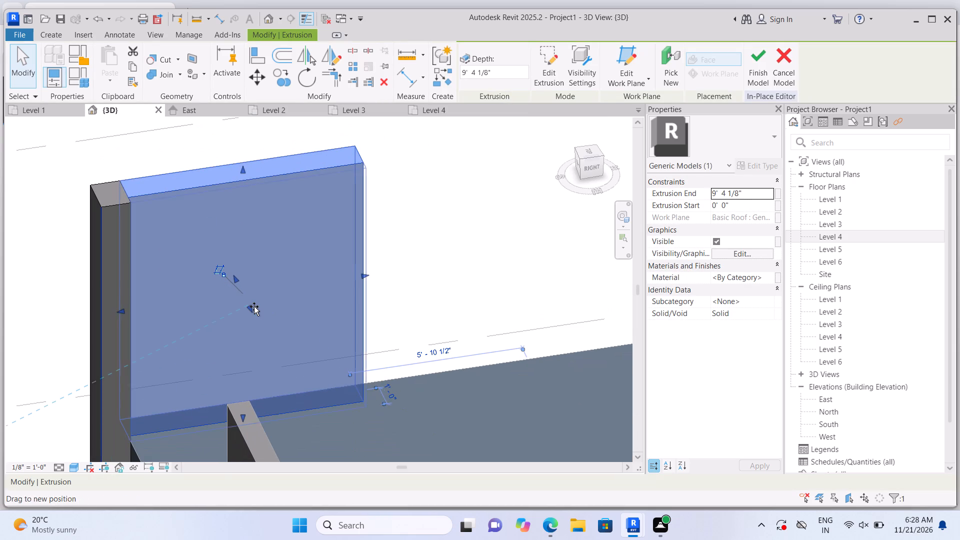
drag(254, 306, 255, 308)
click(420, 250)
Fine-tune the panel's roof-facing side so it sits flush with the corner vertical band's inner face.
scroll(447, 246, down, 3)
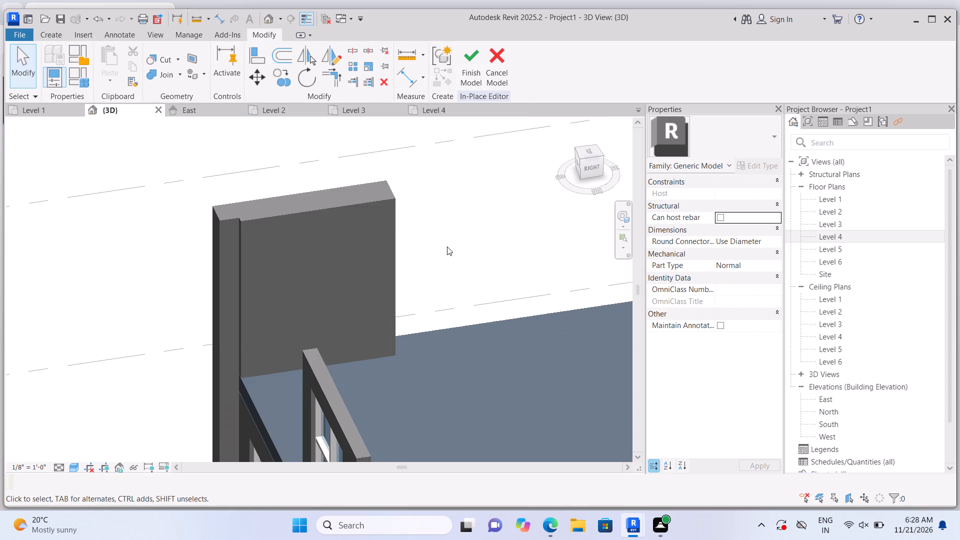
shift+middle_drag(447, 245, 428, 251)
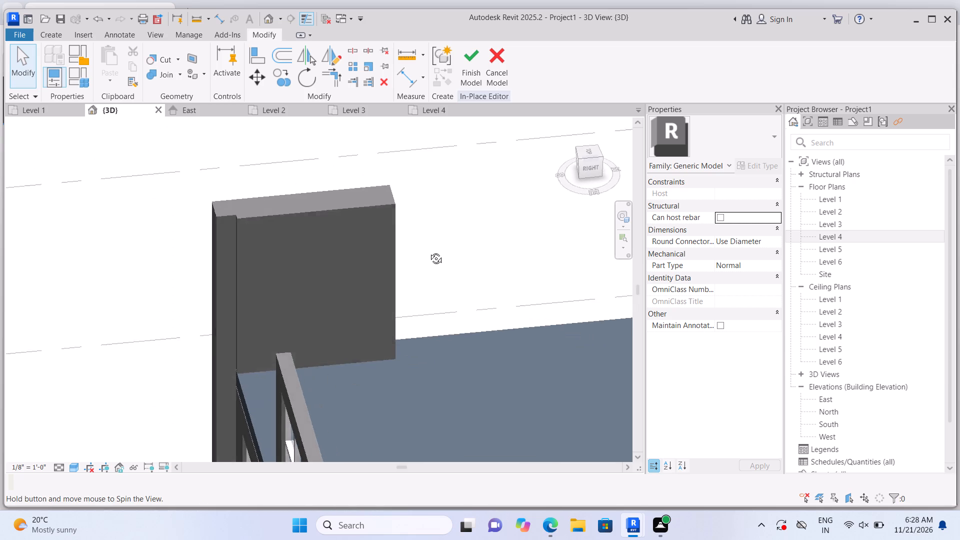
shift+middle_drag(428, 251, 400, 255)
scroll(315, 247, up, 5)
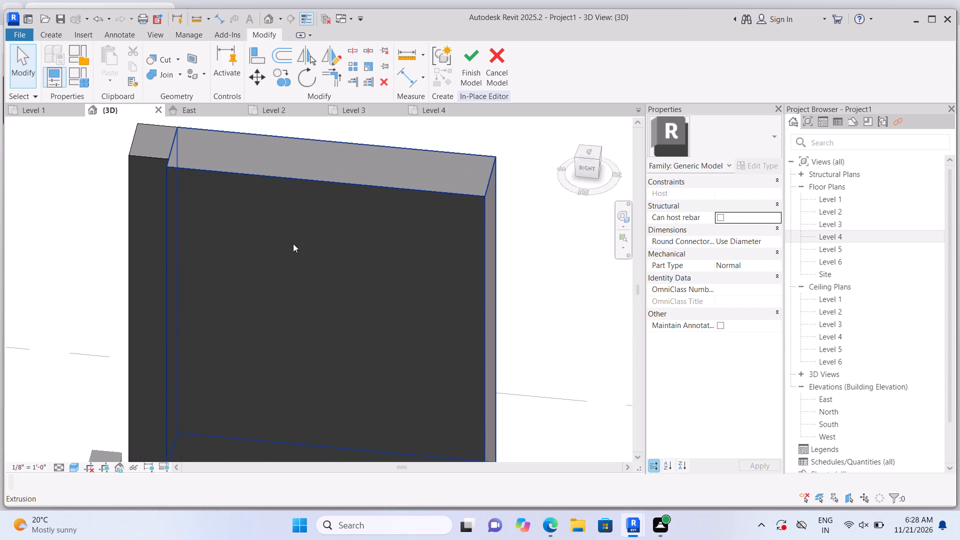
click(285, 272)
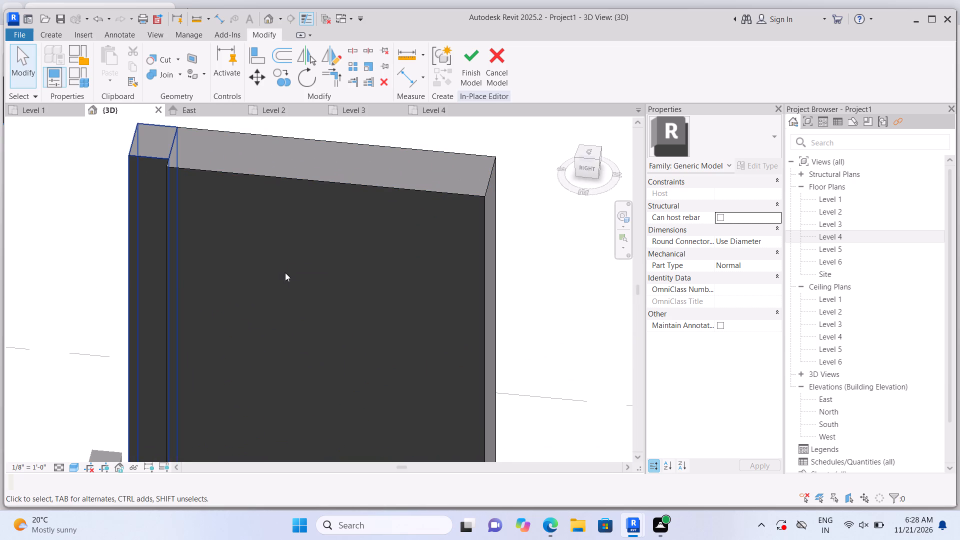
drag(323, 339, 323, 322)
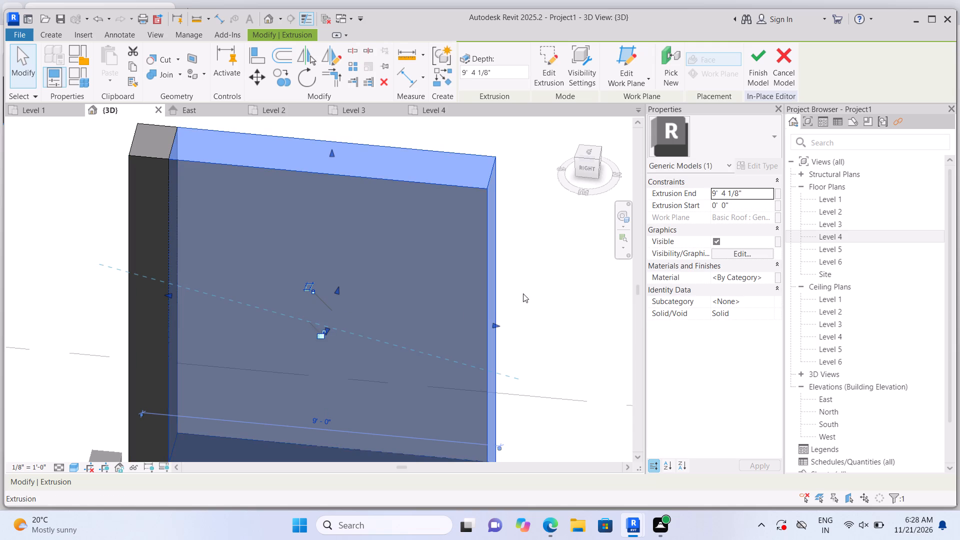
click(535, 288)
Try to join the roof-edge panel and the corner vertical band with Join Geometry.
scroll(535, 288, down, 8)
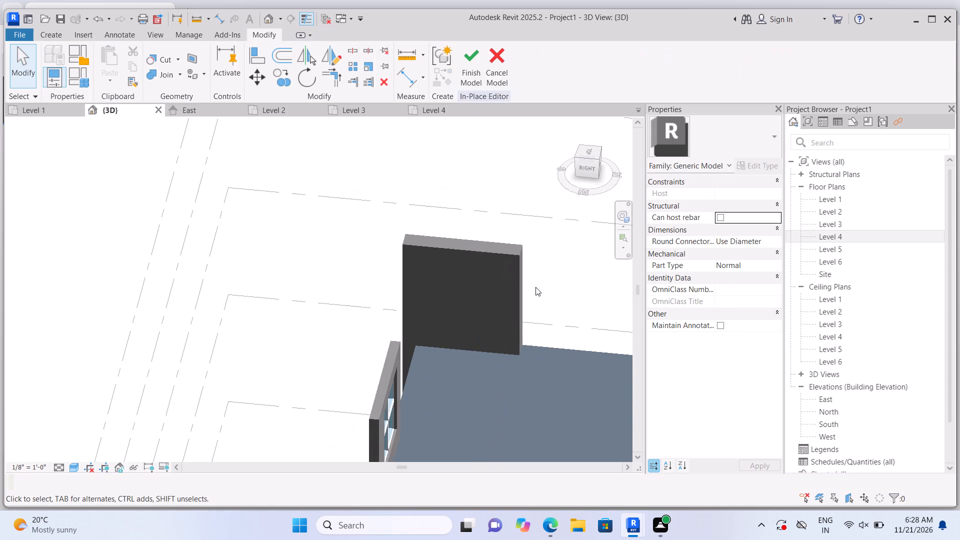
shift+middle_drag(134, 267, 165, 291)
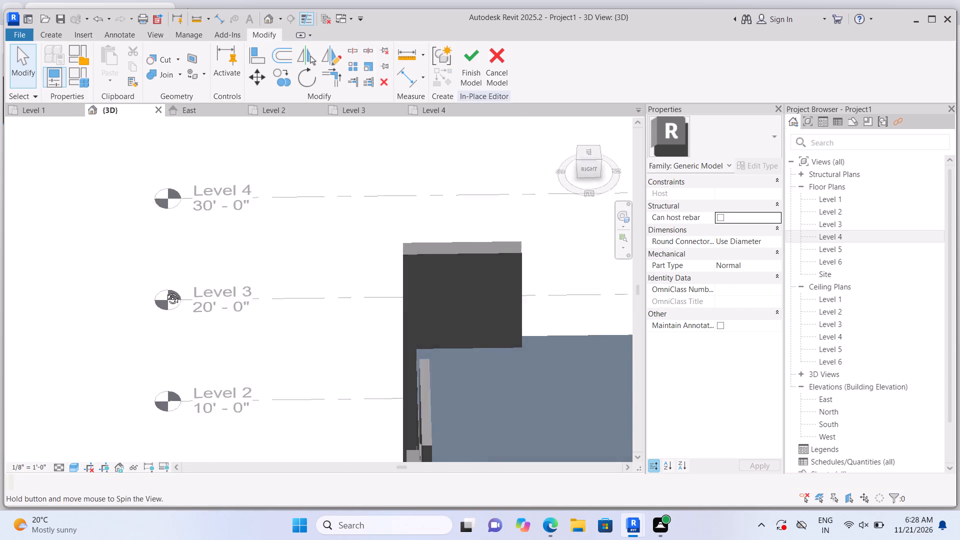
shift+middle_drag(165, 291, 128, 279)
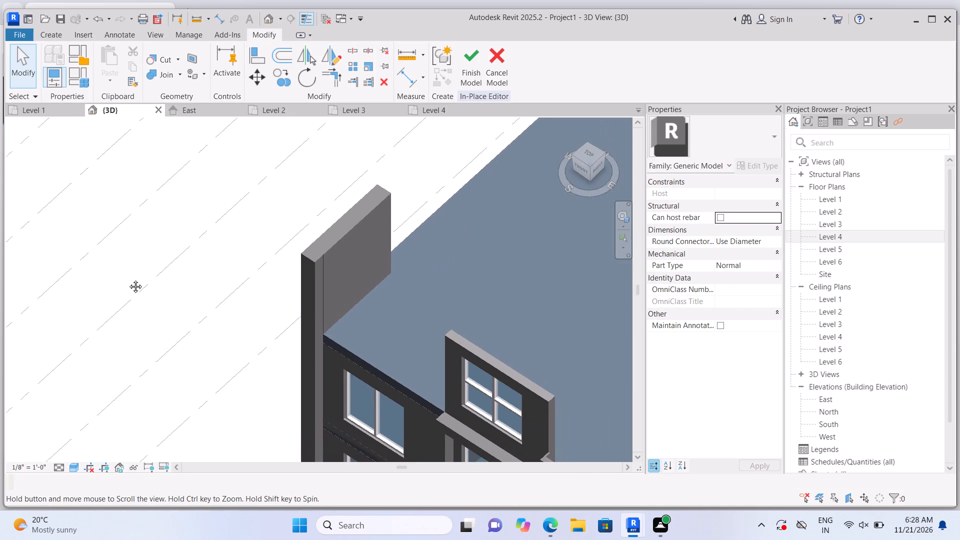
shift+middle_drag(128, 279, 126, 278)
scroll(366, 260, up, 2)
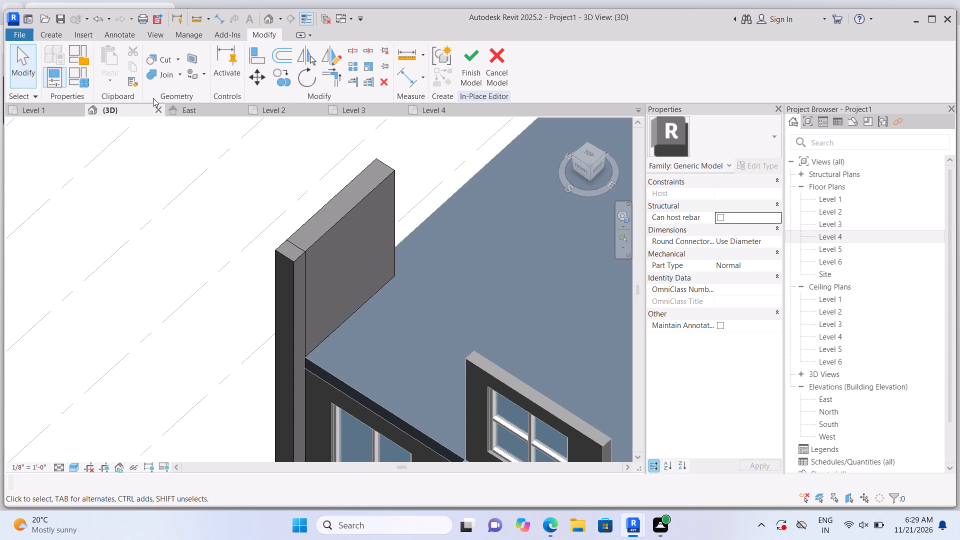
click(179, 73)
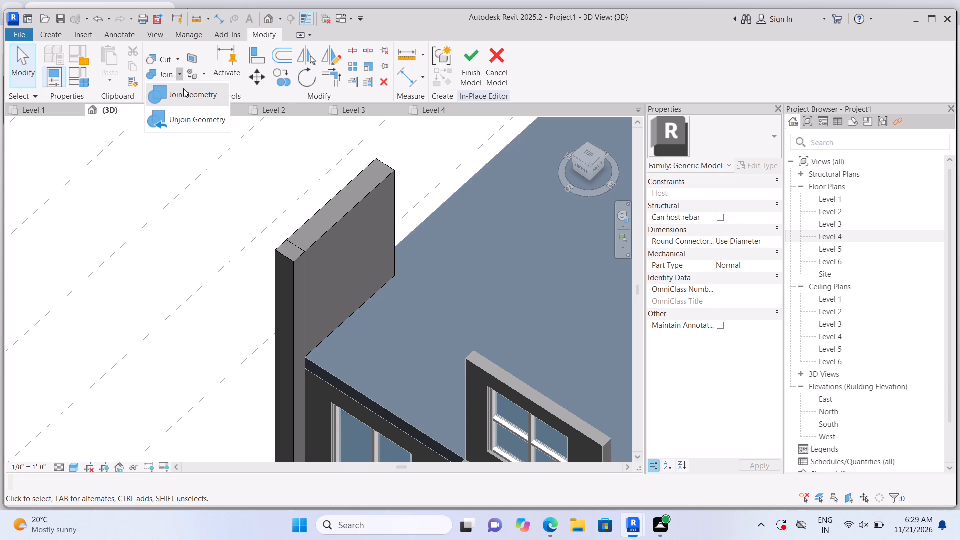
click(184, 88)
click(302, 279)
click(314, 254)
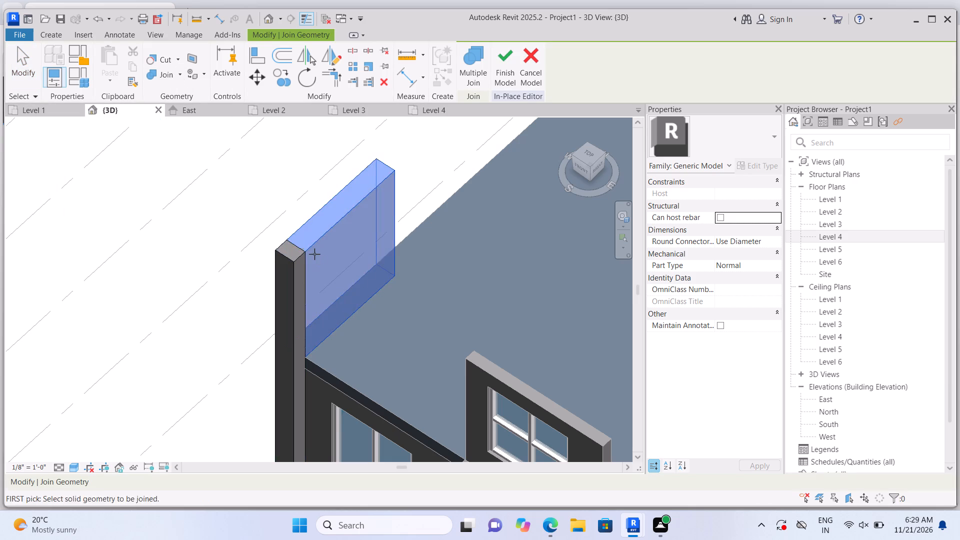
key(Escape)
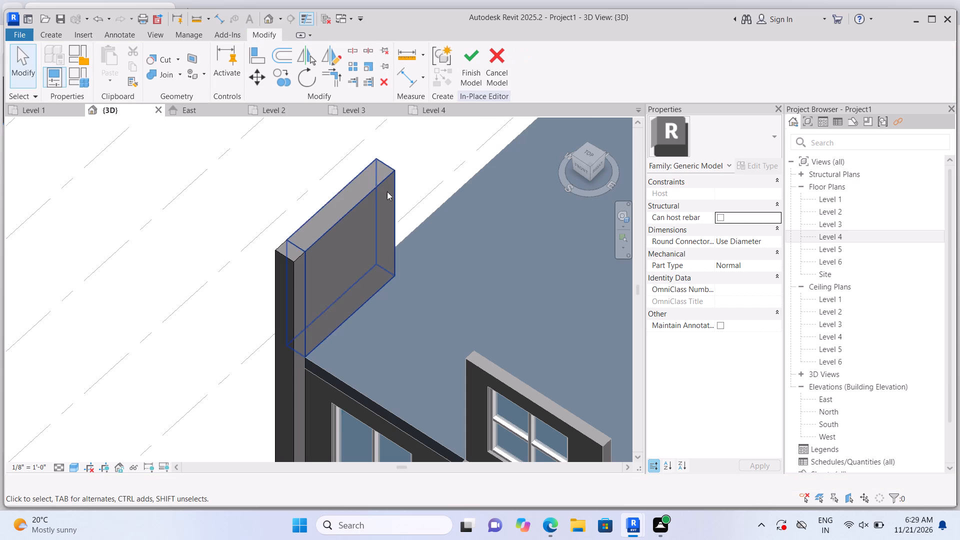
Finish the in-place model and dismiss the save reminder without saving the project.
click(462, 83)
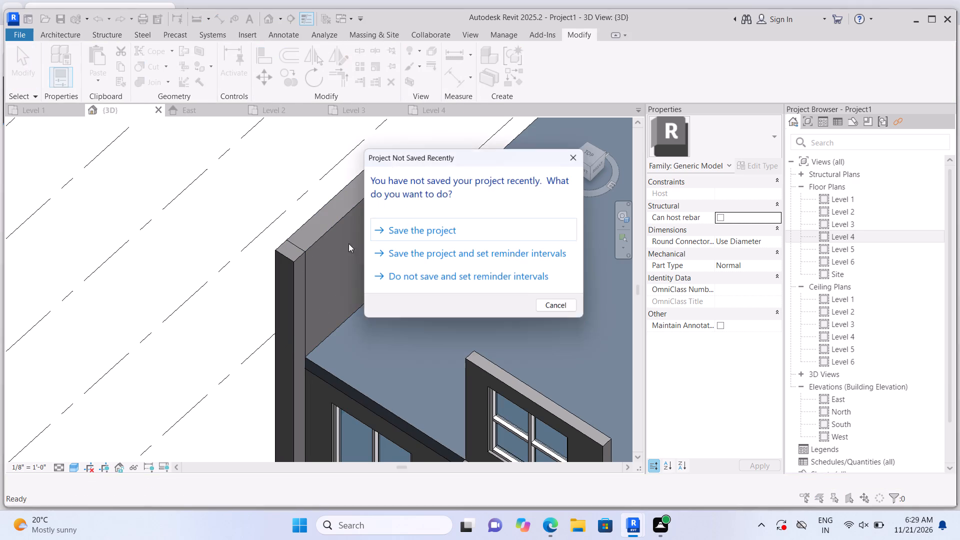
click(569, 157)
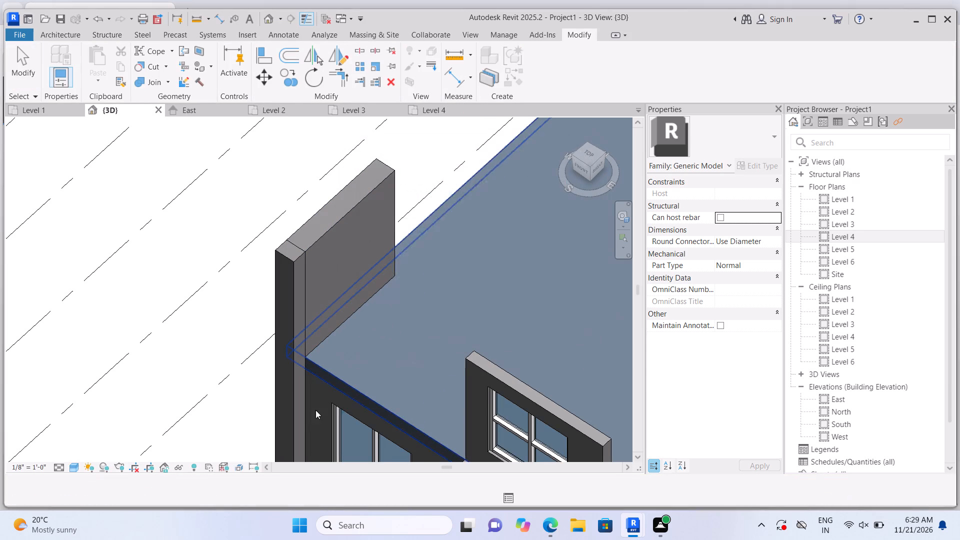
Reopen the in-place corner frame for editing and join the corner vertical band to the roof-edge panel with Join Geometry.
scroll(337, 382, down, 6)
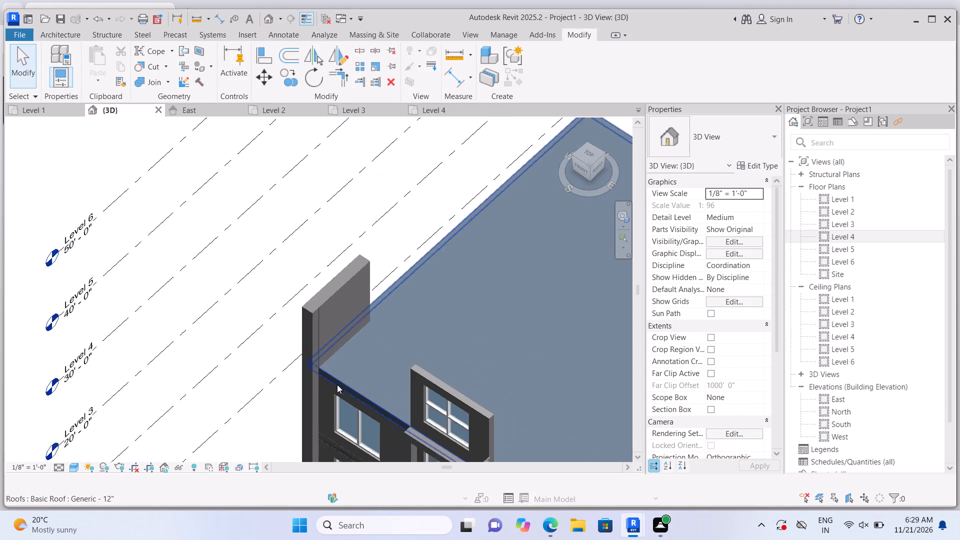
scroll(332, 419, up, 3)
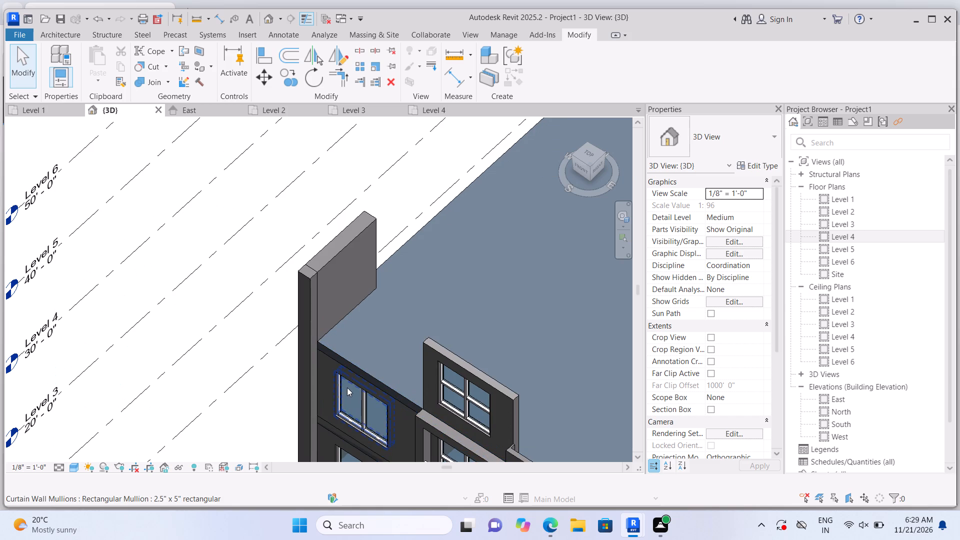
click(322, 393)
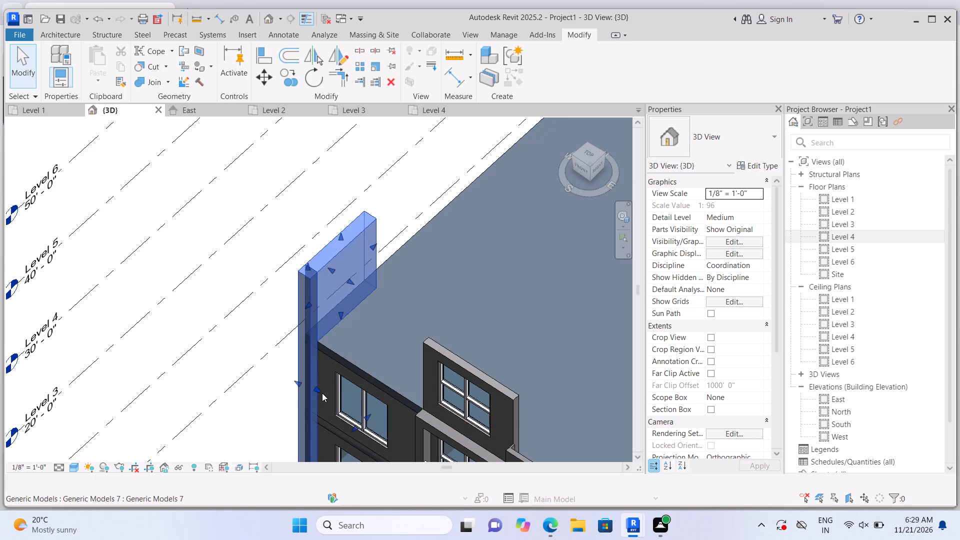
click(536, 74)
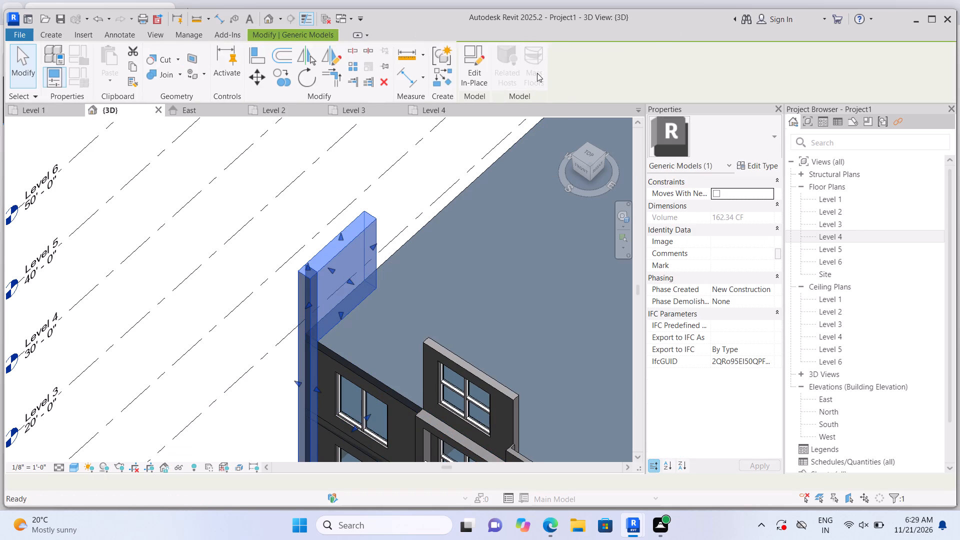
click(180, 73)
click(181, 88)
scroll(305, 283, up, 2)
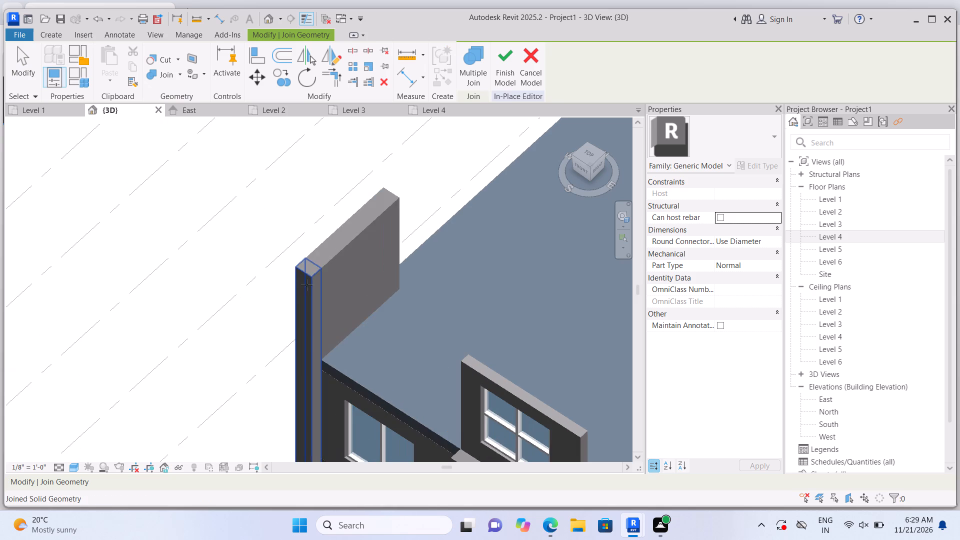
click(306, 285)
click(334, 256)
scroll(311, 210, down, 1)
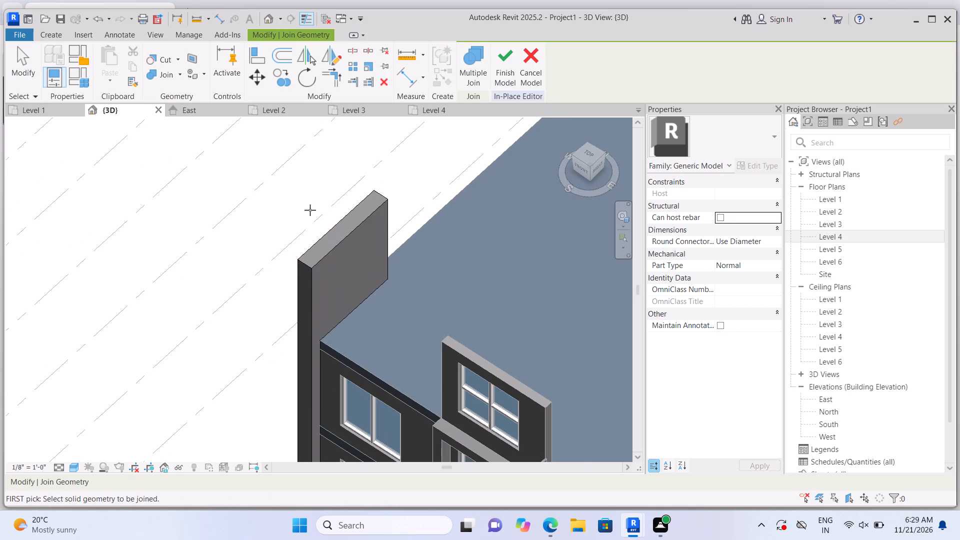
key(Escape)
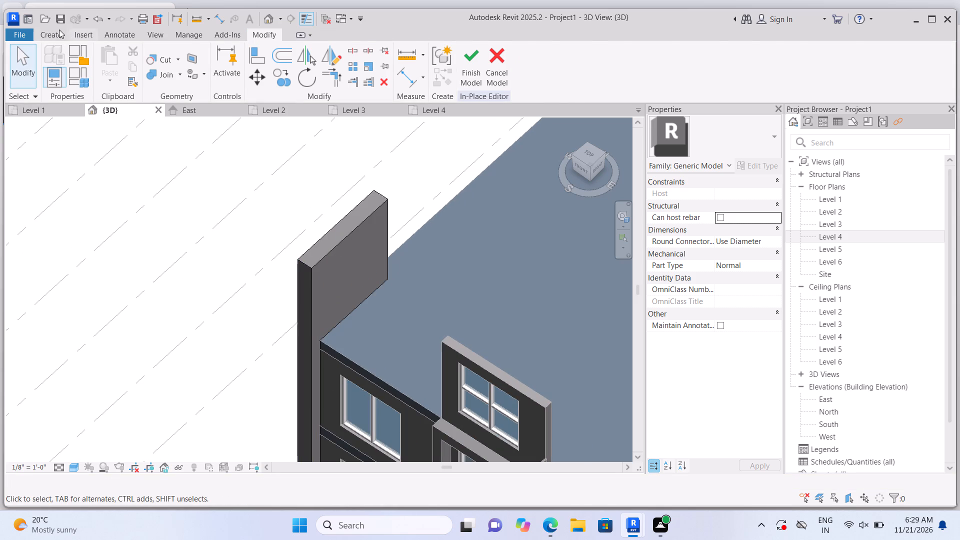
Extrude a rectangle traced over the top face of the joined corner band and panel, 1'-0" deep, using that face as work plane.
click(56, 33)
click(116, 65)
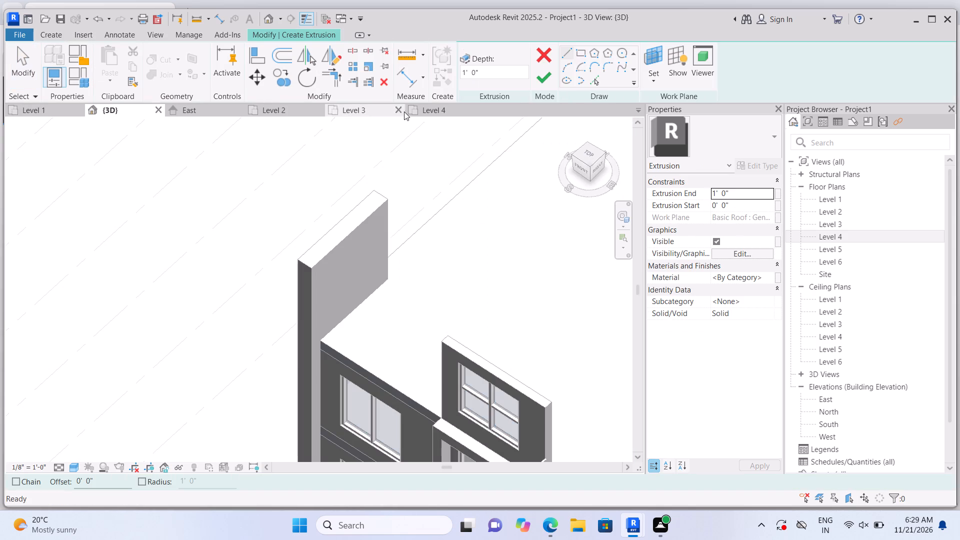
click(649, 84)
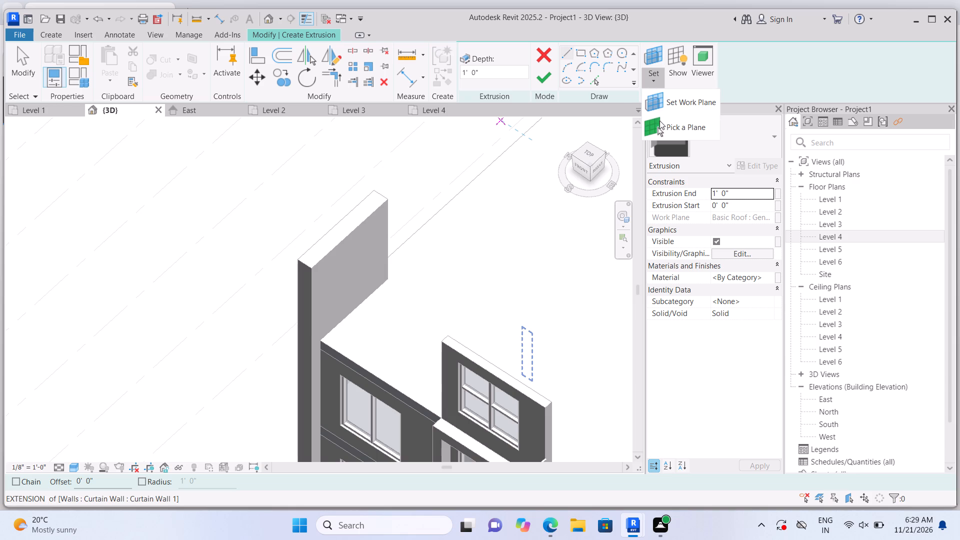
click(660, 123)
scroll(399, 248, up, 3)
click(333, 201)
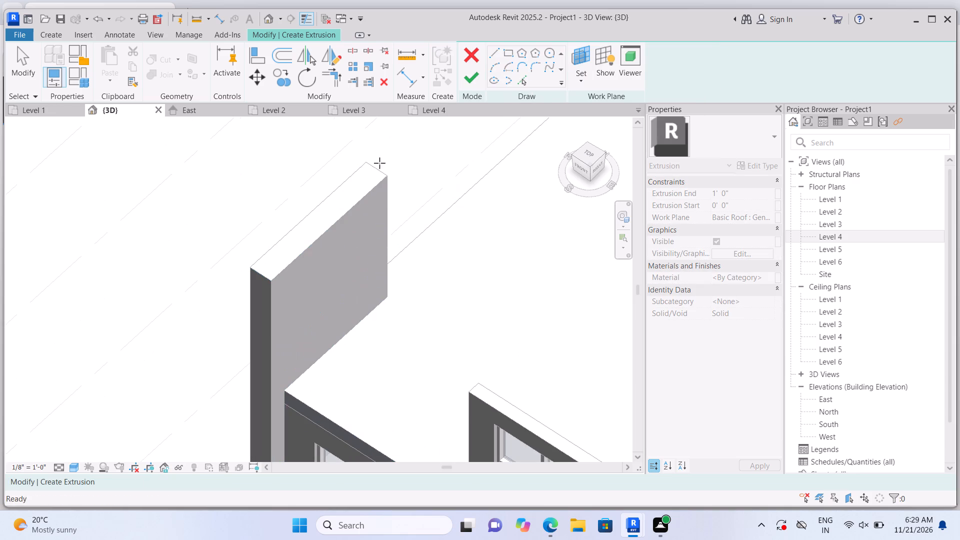
click(579, 50)
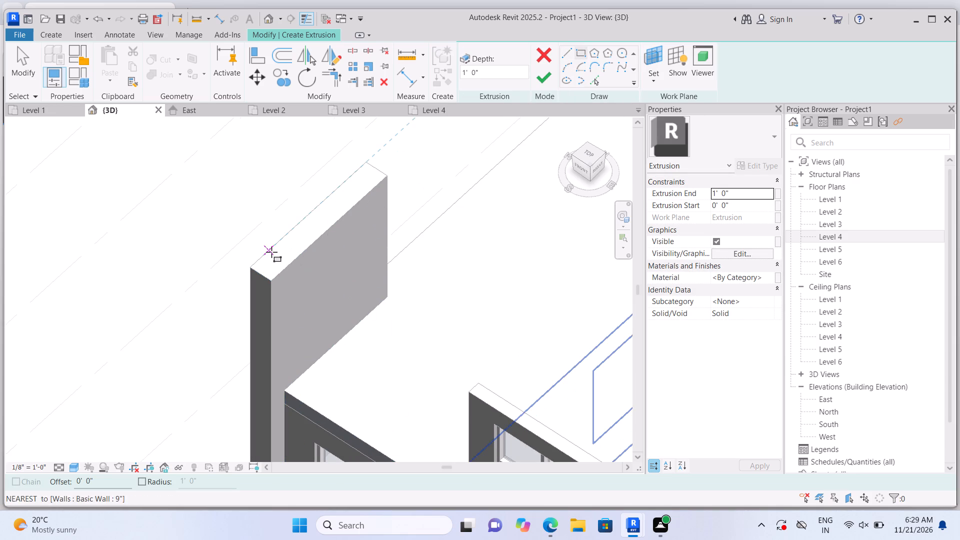
click(253, 267)
scroll(351, 223, up, 1)
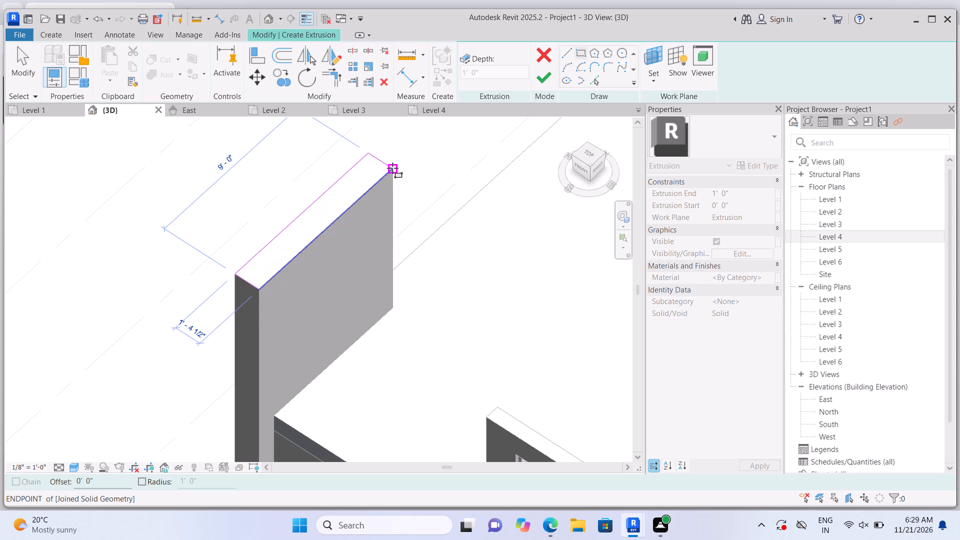
click(392, 167)
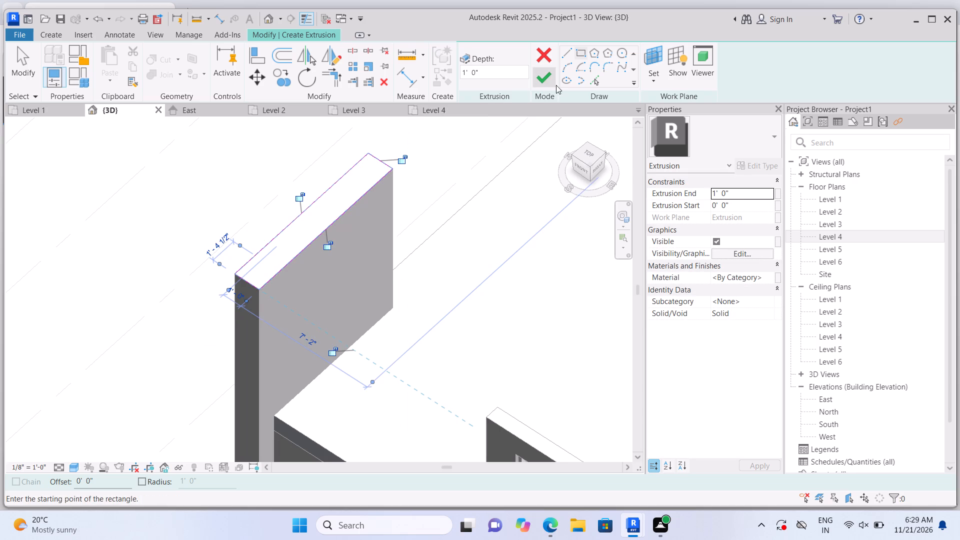
click(544, 78)
scroll(408, 195, down, 1)
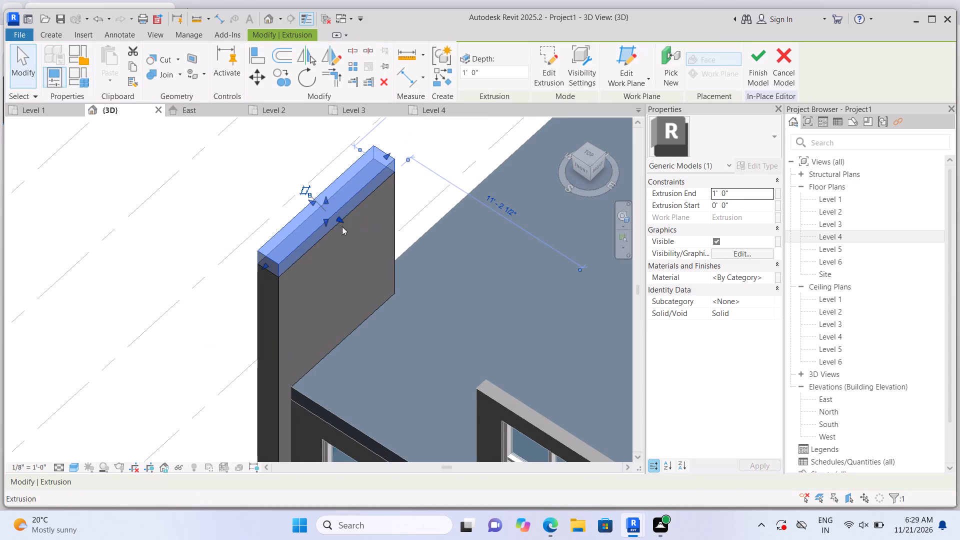
Stretch the new top slab along the front facade until its free end passes just beyond the upper window wall.
drag(341, 219, 593, 302)
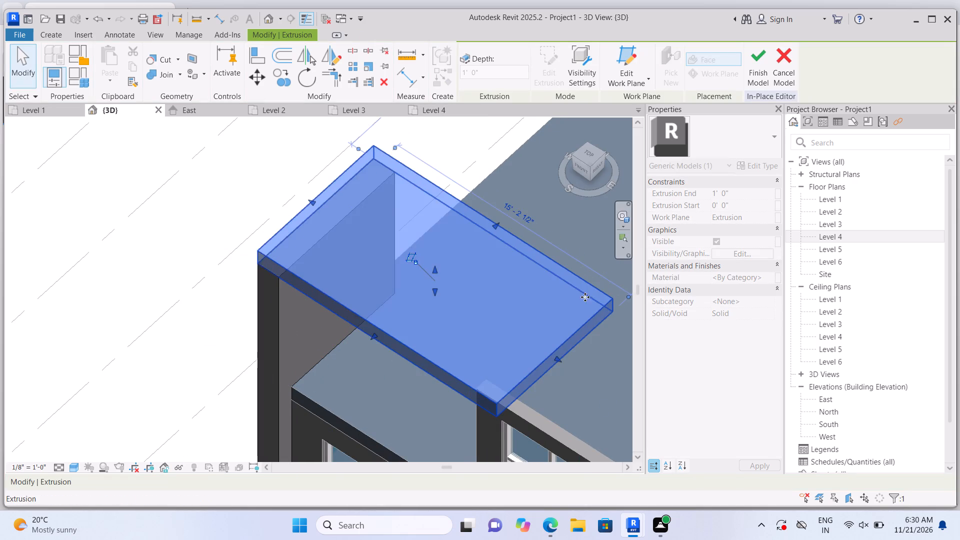
scroll(558, 286, down, 7)
middle_drag(583, 317, 543, 313)
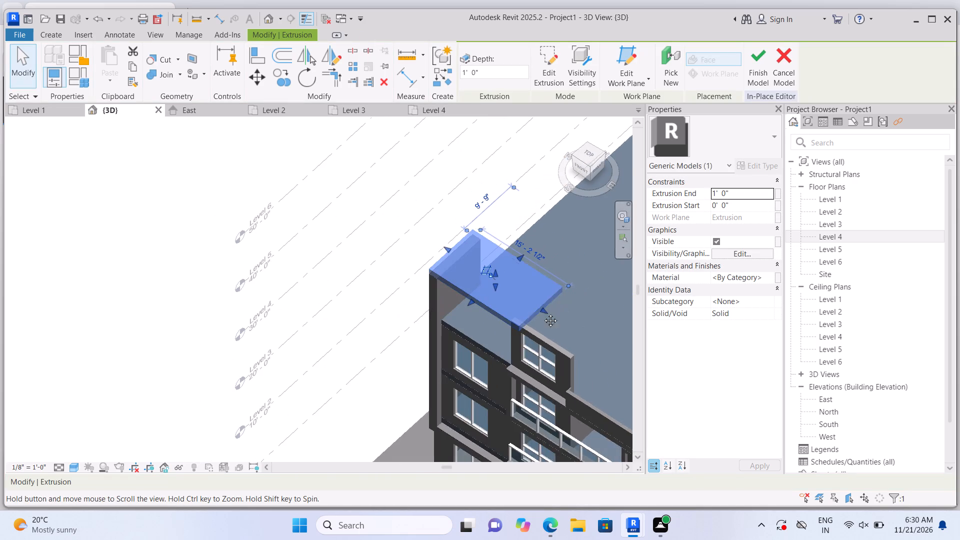
middle_drag(543, 313, 380, 310)
middle_click(380, 310)
scroll(380, 310, up, 3)
scroll(309, 304, up, 2)
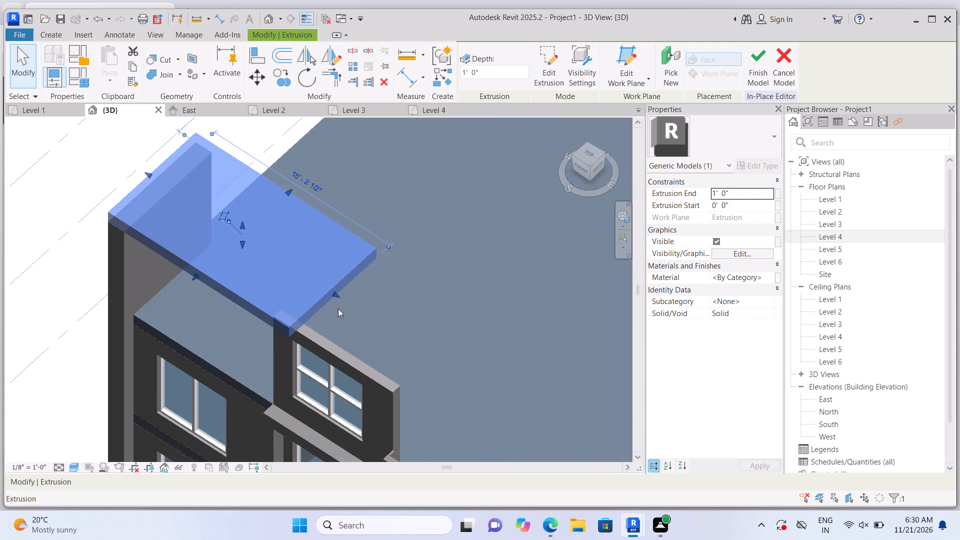
drag(334, 291, 438, 354)
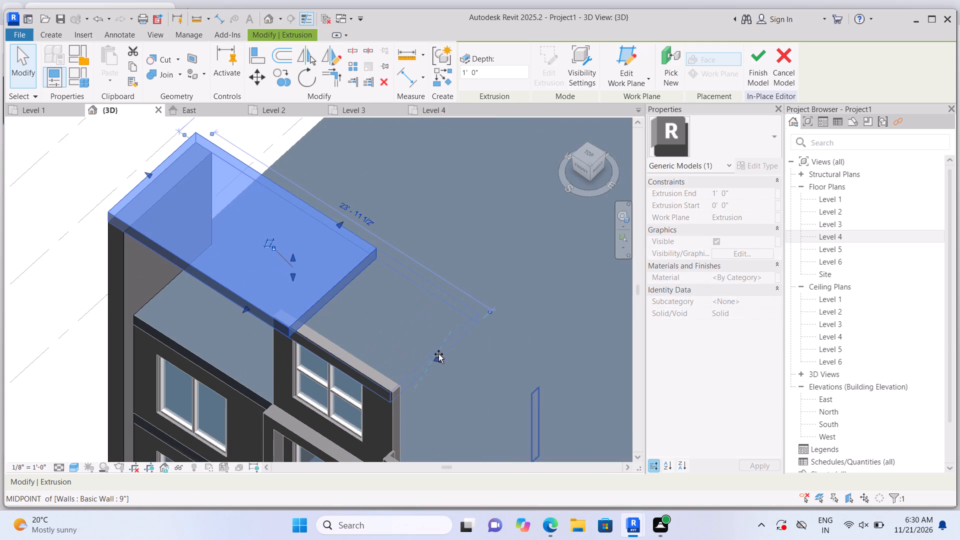
drag(438, 354, 451, 360)
scroll(448, 353, down, 5)
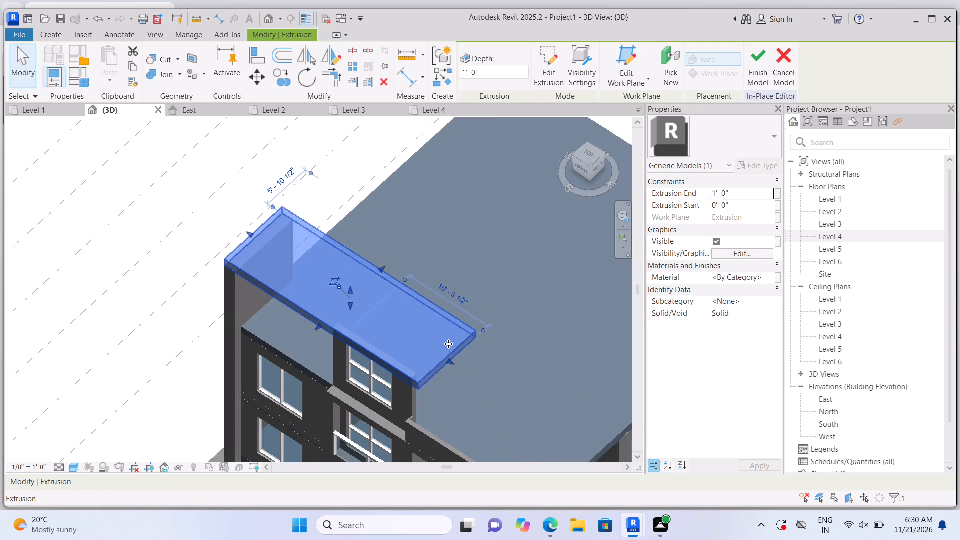
click(221, 383)
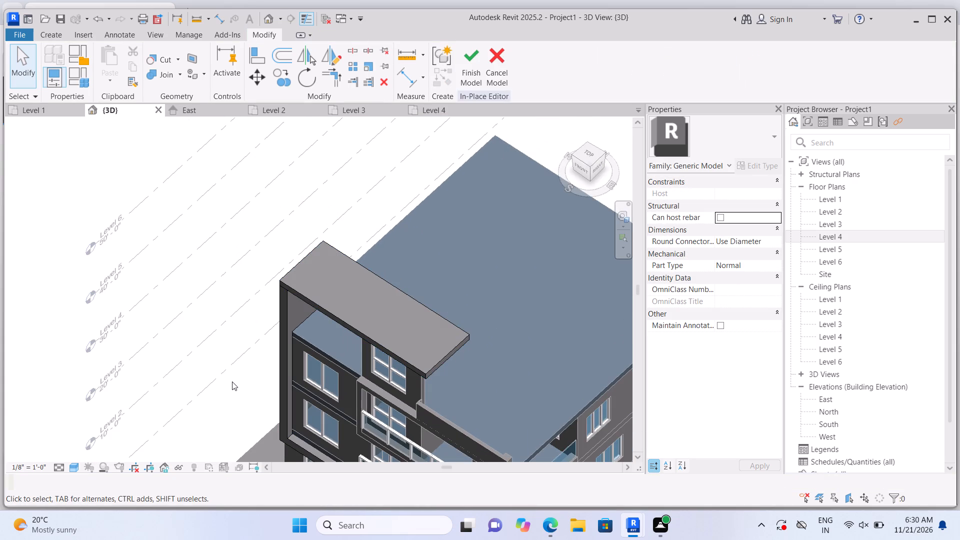
Adjust the upper corner junction between the top slab and the roof-edge panel by pulling the selected shape slightly downward.
shift+middle_drag(233, 377, 218, 198)
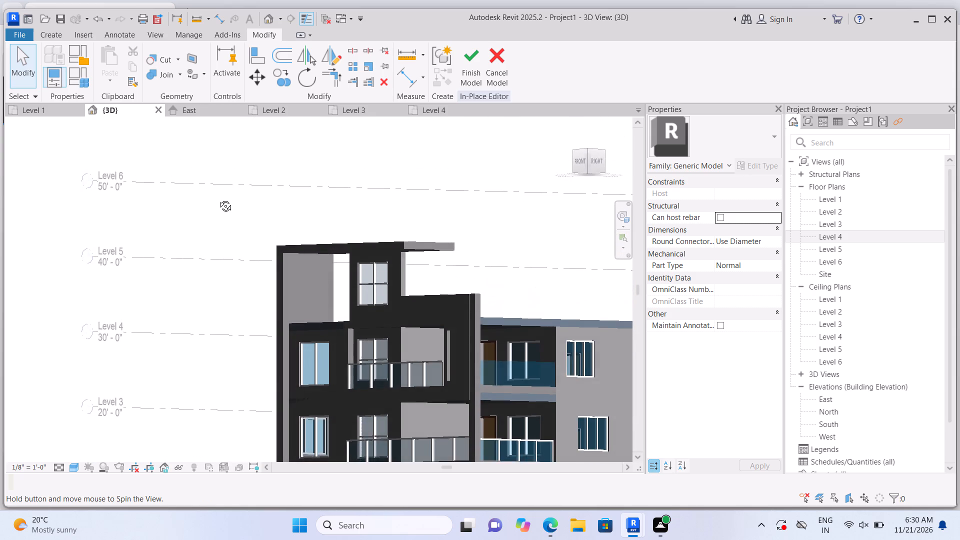
shift+middle_drag(218, 198, 270, 265)
scroll(342, 313, up, 3)
scroll(283, 314, up, 4)
click(270, 292)
scroll(261, 236, up, 1)
drag(266, 167, 276, 197)
click(204, 247)
scroll(204, 247, down, 3)
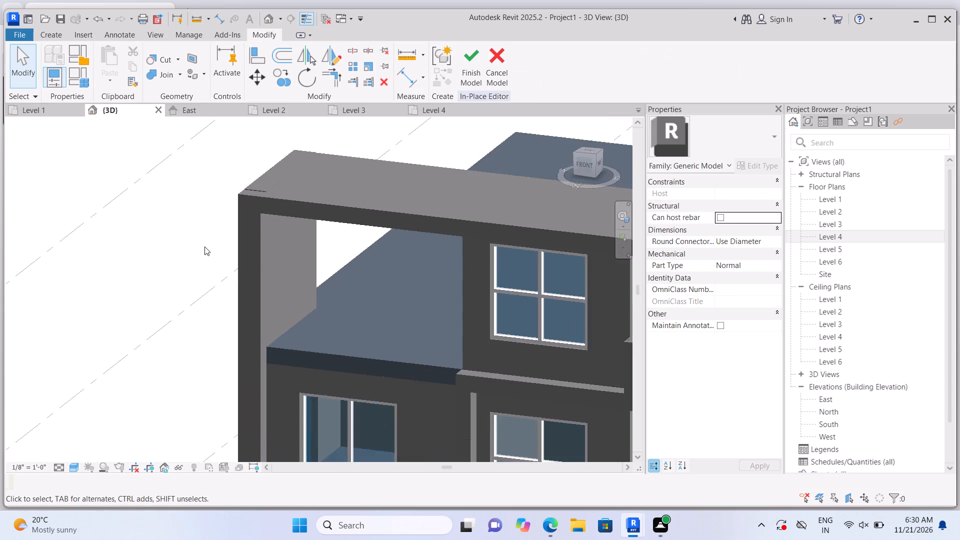
Adjust the upper end of the corner vertical band to meet the underside of the top slab.
scroll(204, 246, down, 2)
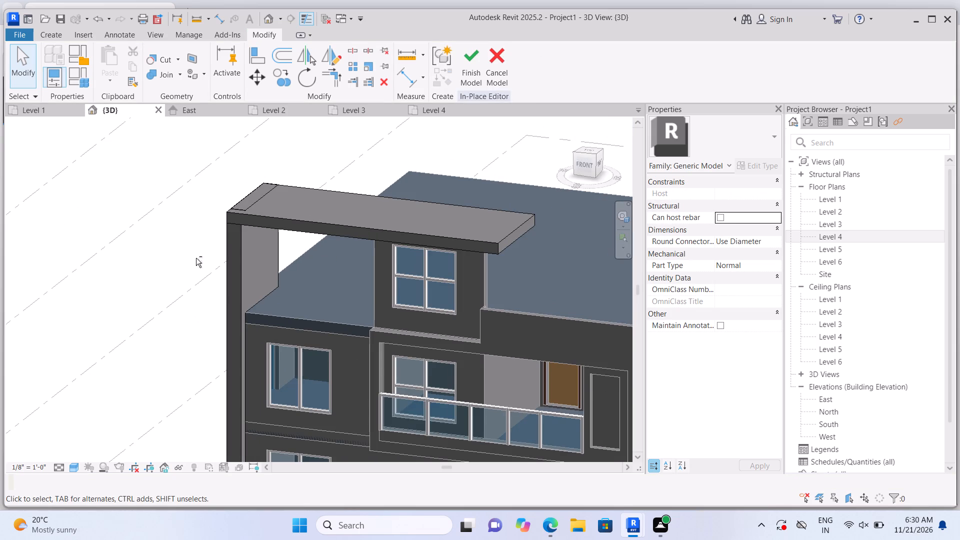
shift+middle_drag(196, 248, 196, 203)
shift+middle_click(196, 199)
shift+middle_click(196, 196)
shift+middle_drag(182, 306, 200, 323)
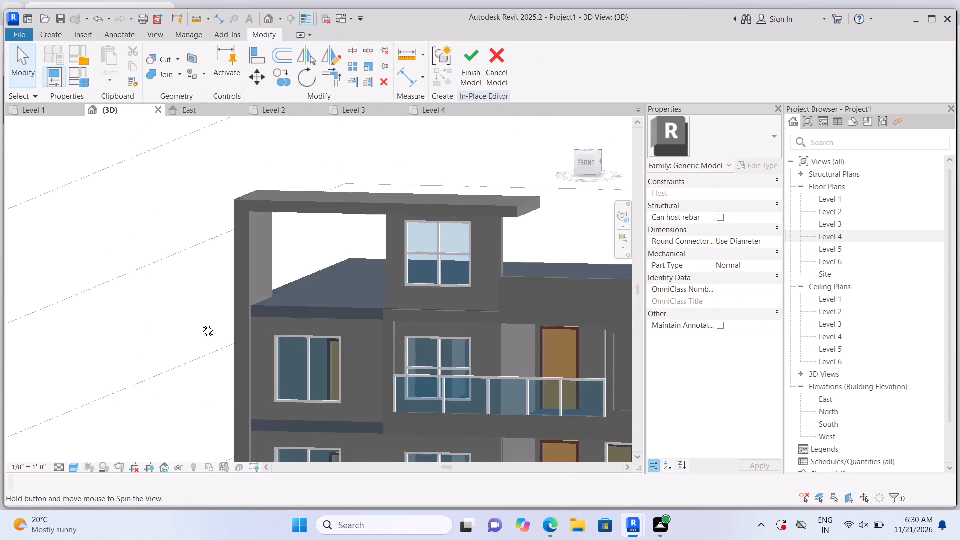
shift+middle_drag(200, 323, 217, 370)
shift+middle_click(219, 374)
shift+middle_click(220, 375)
scroll(278, 260, up, 5)
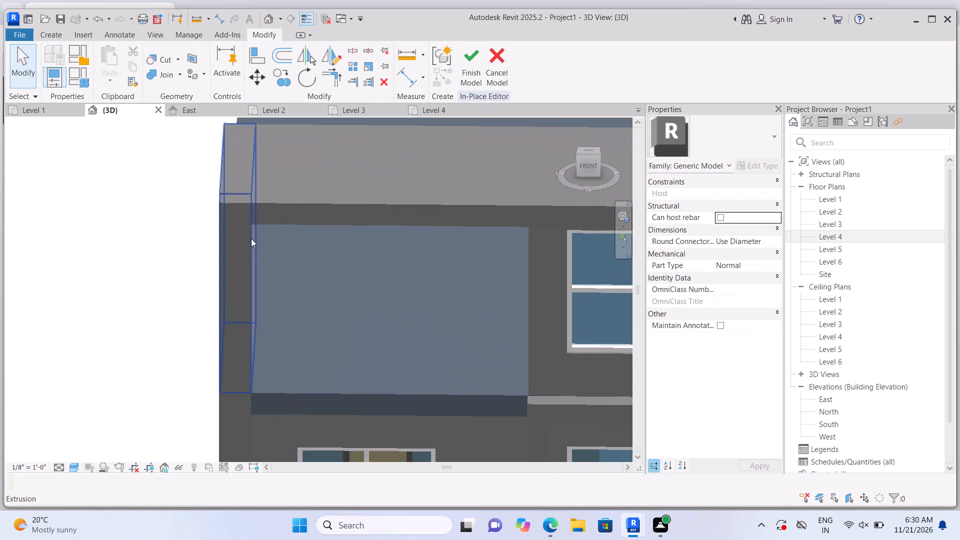
click(251, 238)
scroll(238, 224, up, 1)
click(236, 212)
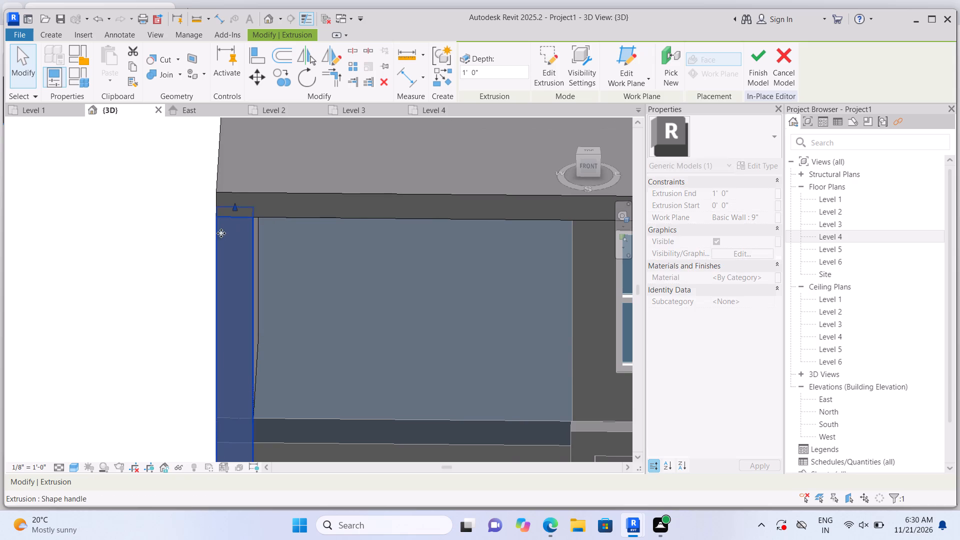
click(183, 261)
Examine the top slab and its corner junction with the vertical band and roof-edge panel from the front and side.
scroll(183, 263, down, 2)
shift+middle_click(183, 261)
shift+middle_drag(183, 255, 163, 189)
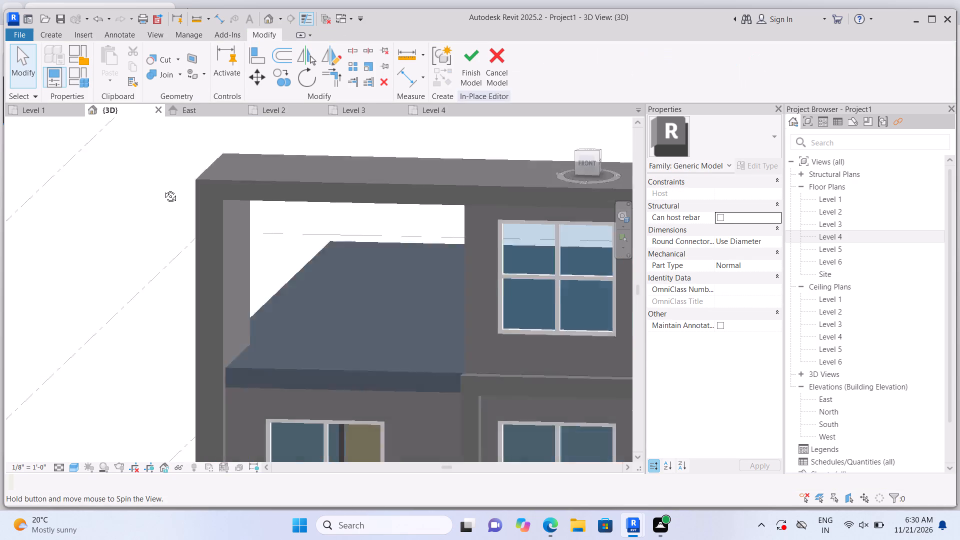
shift+middle_drag(163, 189, 102, 196)
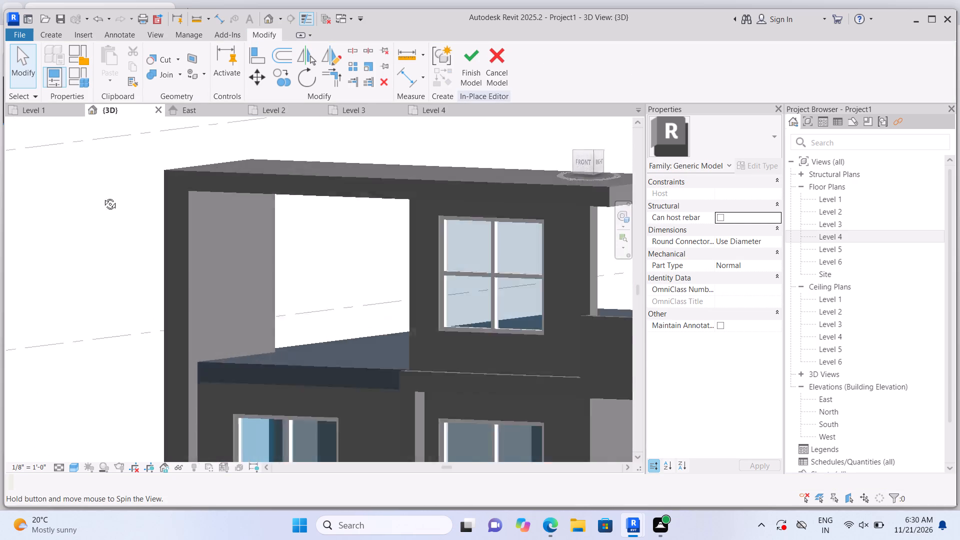
shift+middle_drag(102, 196, 136, 230)
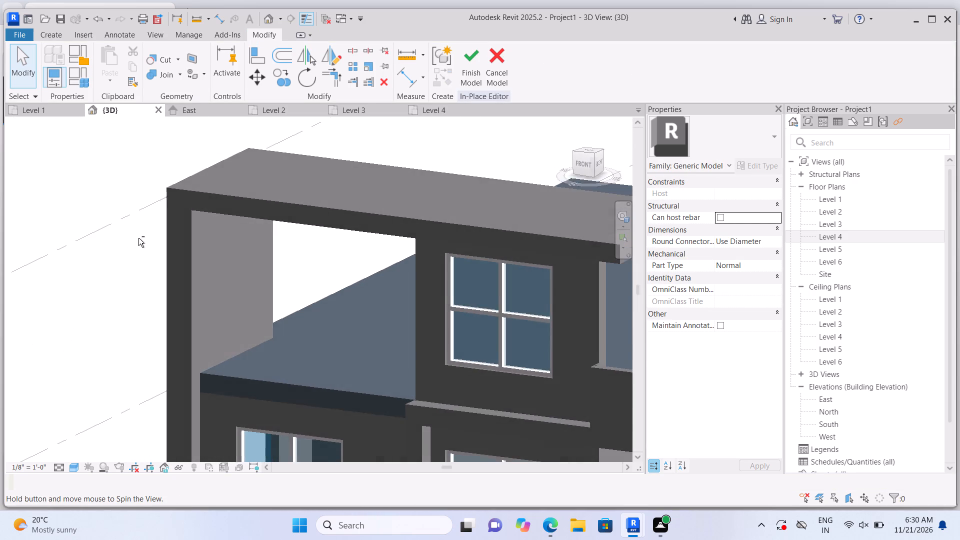
scroll(152, 259, down, 3)
scroll(158, 254, up, 1)
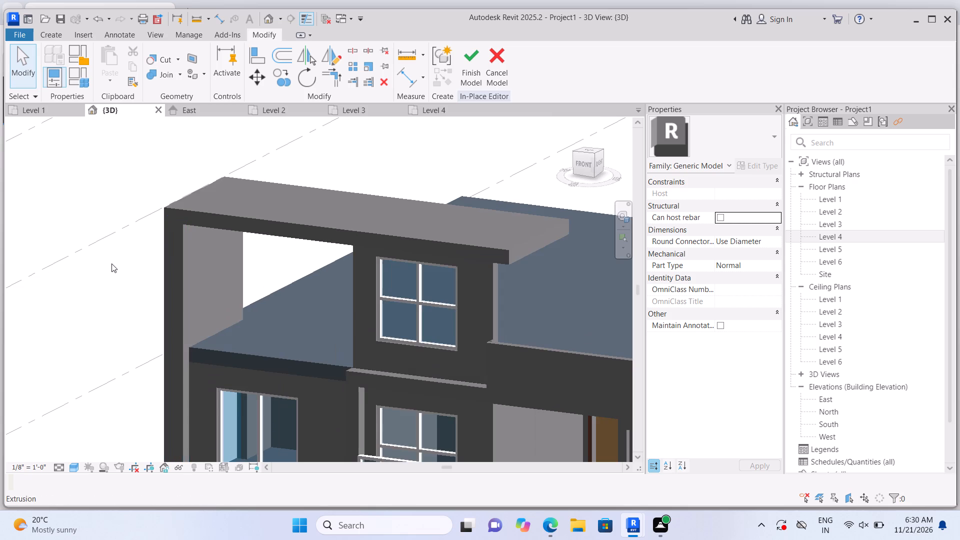
scroll(114, 262, down, 7)
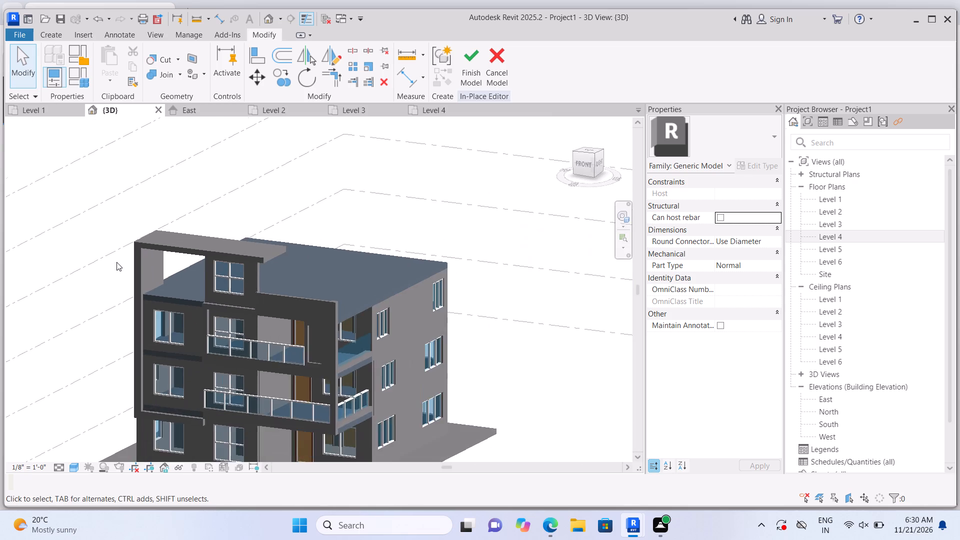
scroll(116, 262, down, 2)
scroll(103, 226, up, 6)
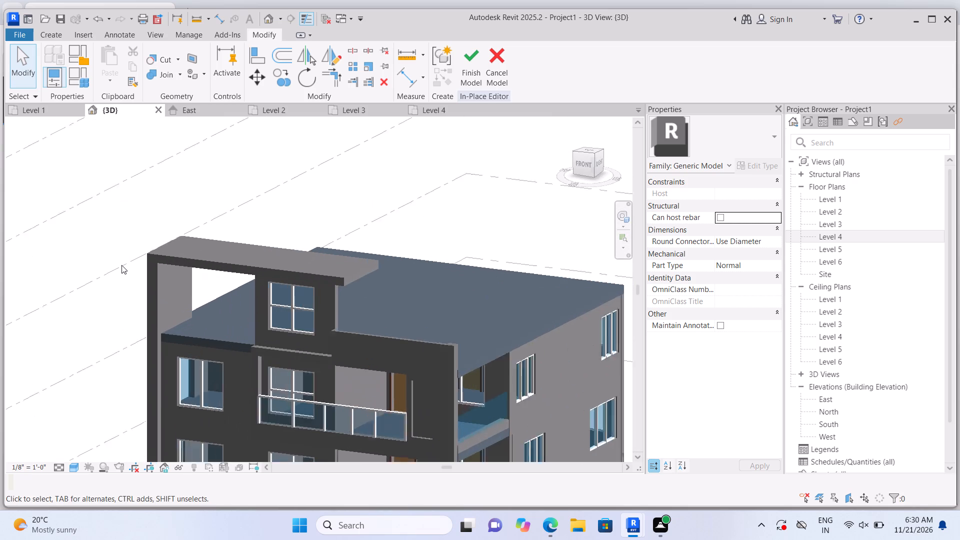
scroll(121, 265, up, 2)
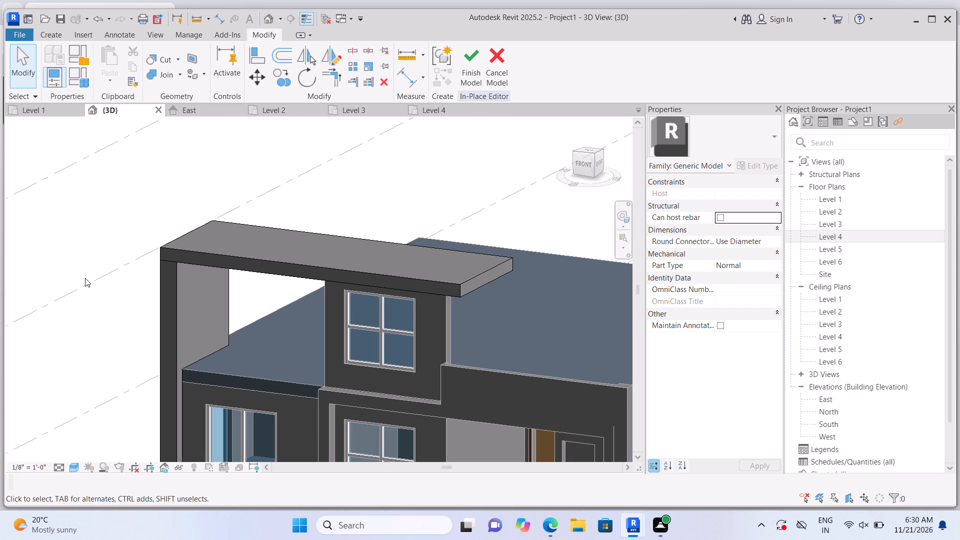
shift+middle_drag(67, 258, 178, 294)
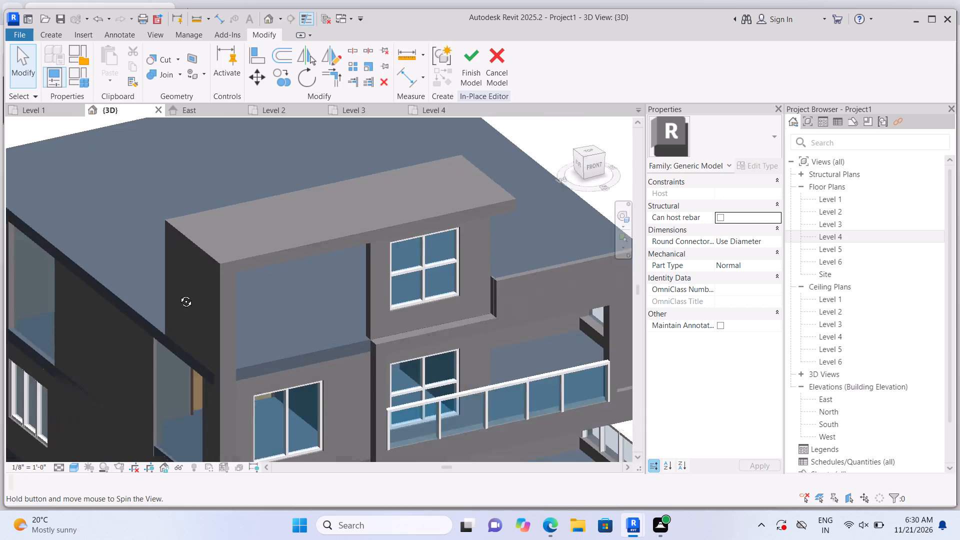
shift+middle_drag(178, 294, 211, 293)
shift+middle_drag(216, 293, 252, 293)
shift+middle_click(252, 293)
scroll(221, 267, up, 5)
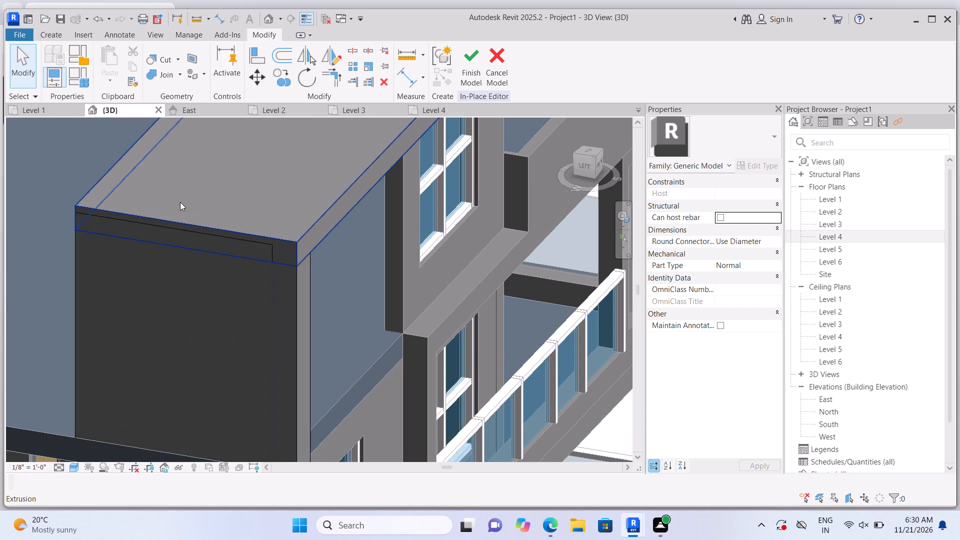
Lower the top edge of the corner parapet panel to the top slab's underside, giving an extrusion depth of about 8' 7".
click(202, 305)
scroll(191, 270, up, 2)
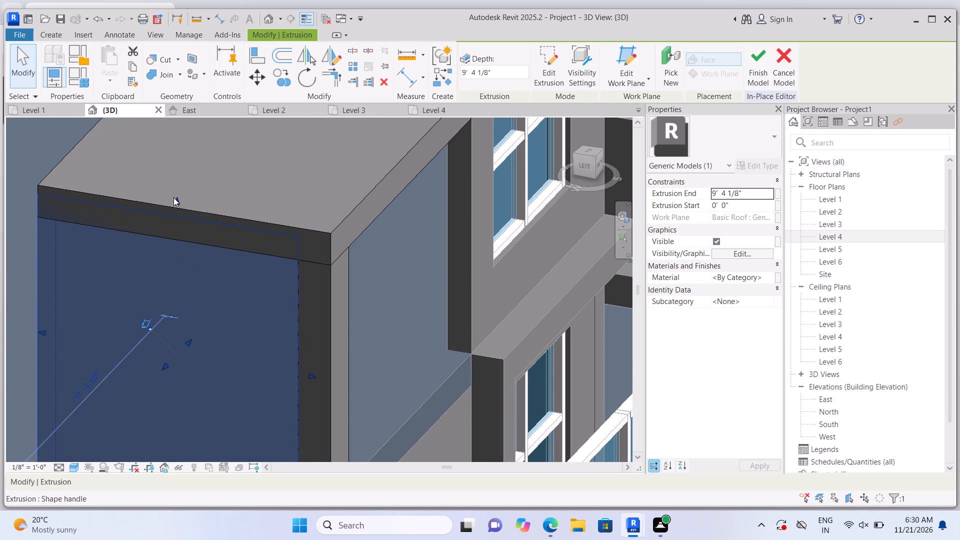
drag(177, 198, 182, 232)
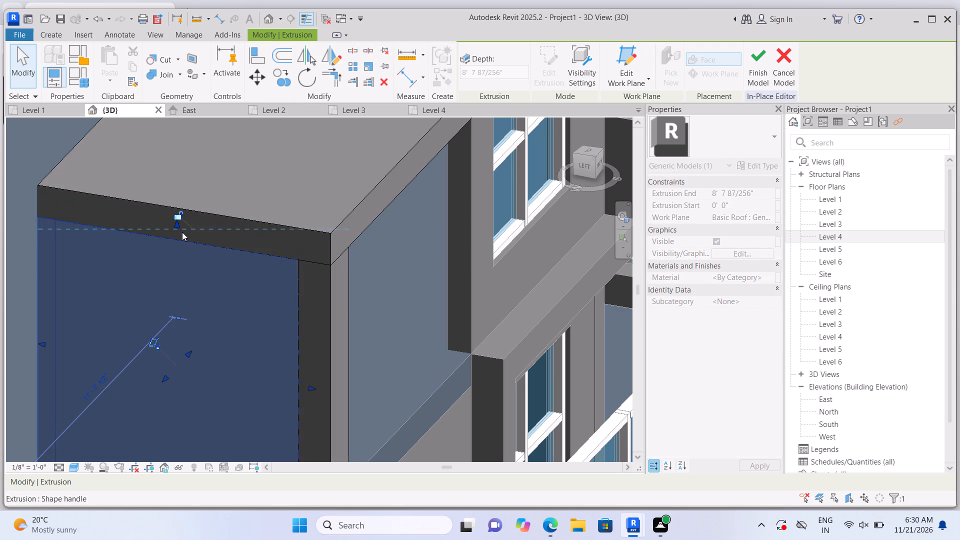
scroll(182, 232, down, 10)
click(484, 243)
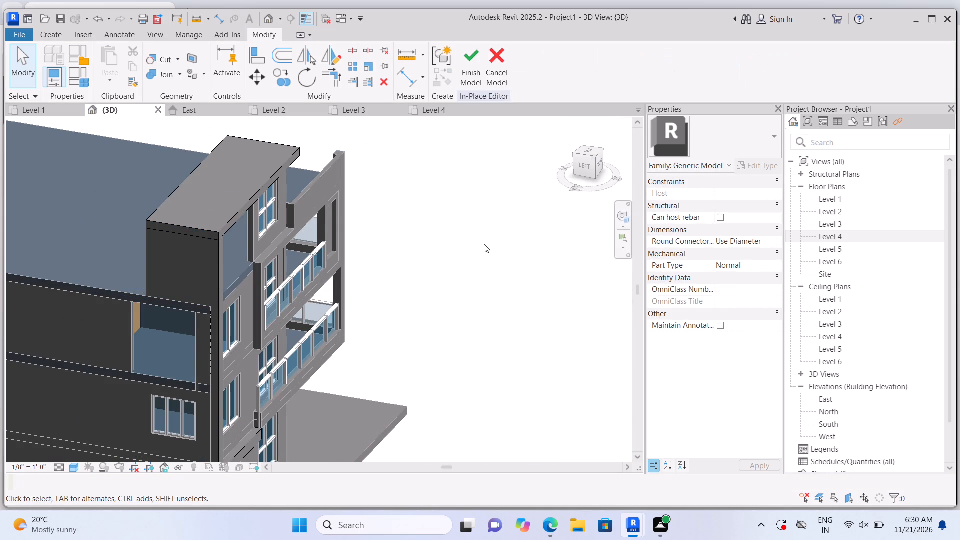
Examine the top slab, corner parapet panel and front facade from the side, the front and above.
shift+middle_drag(476, 246, 435, 286)
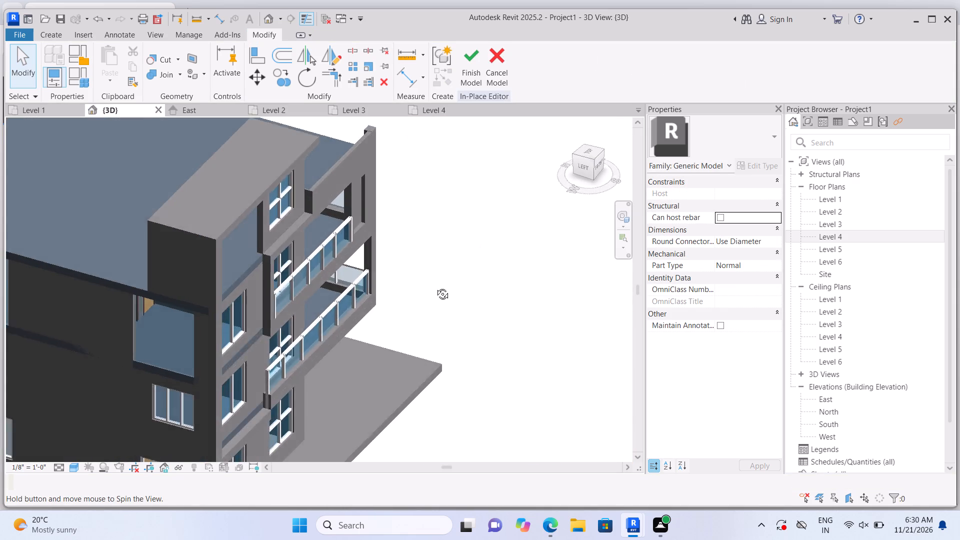
shift+middle_drag(435, 286, 320, 263)
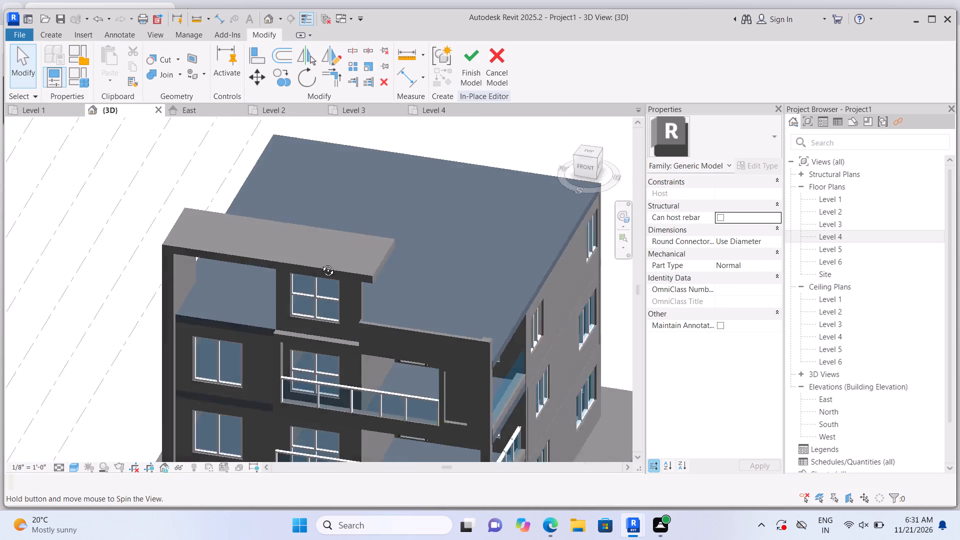
shift+middle_drag(320, 263, 442, 234)
scroll(179, 257, up, 2)
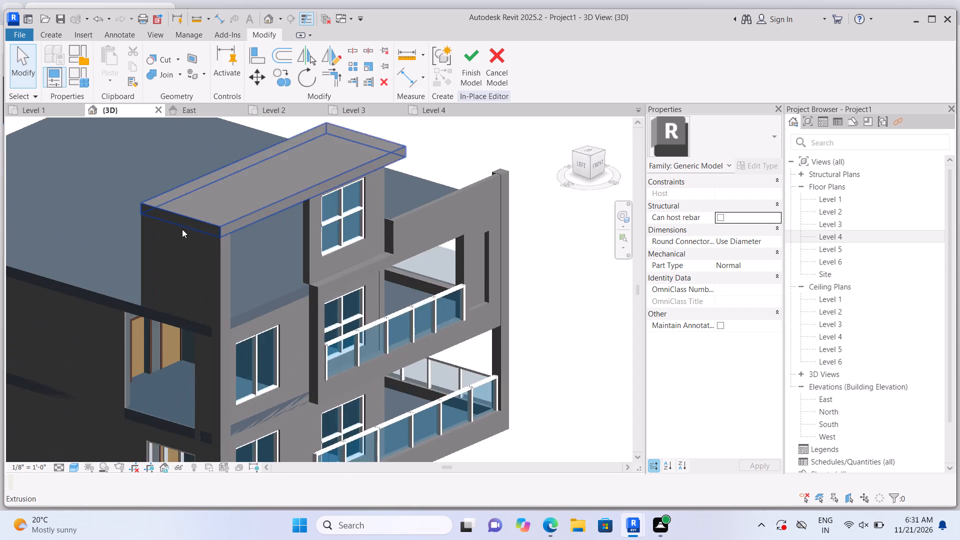
scroll(182, 229, up, 1)
scroll(294, 355, down, 3)
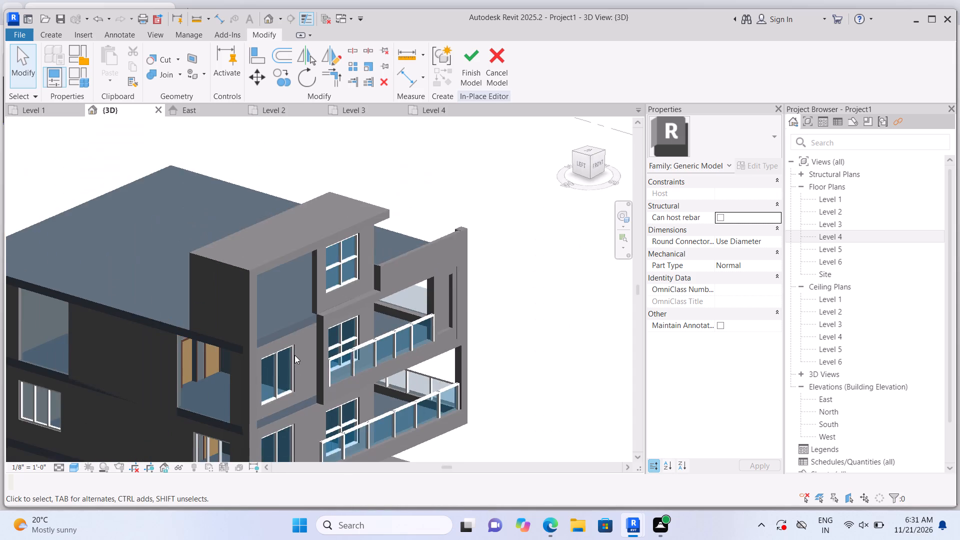
scroll(294, 355, down, 2)
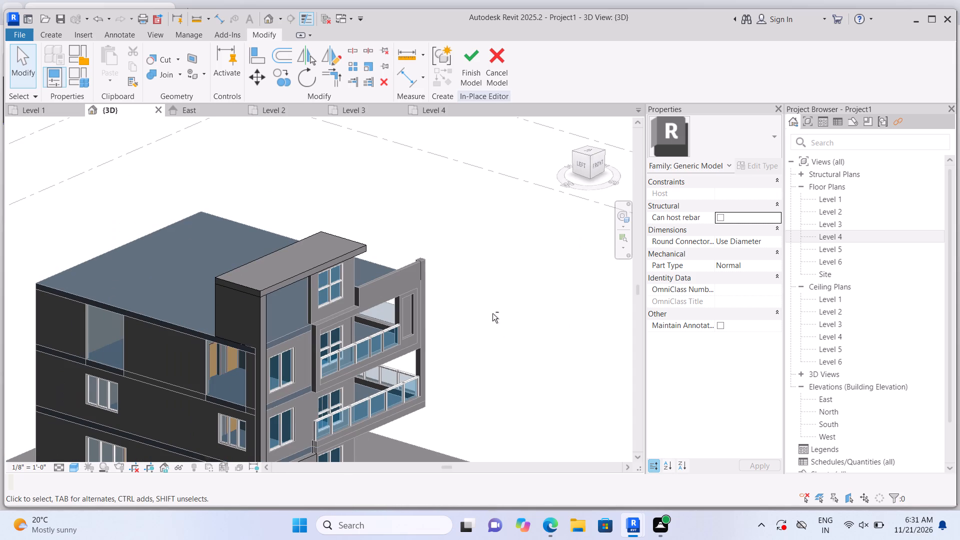
shift+middle_drag(490, 309, 433, 182)
scroll(430, 229, up, 2)
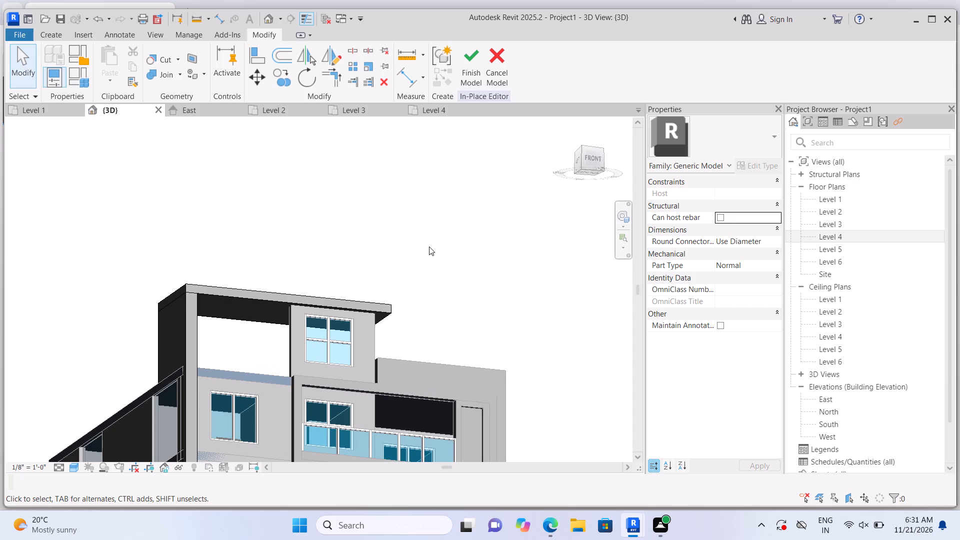
shift+middle_drag(455, 271, 461, 306)
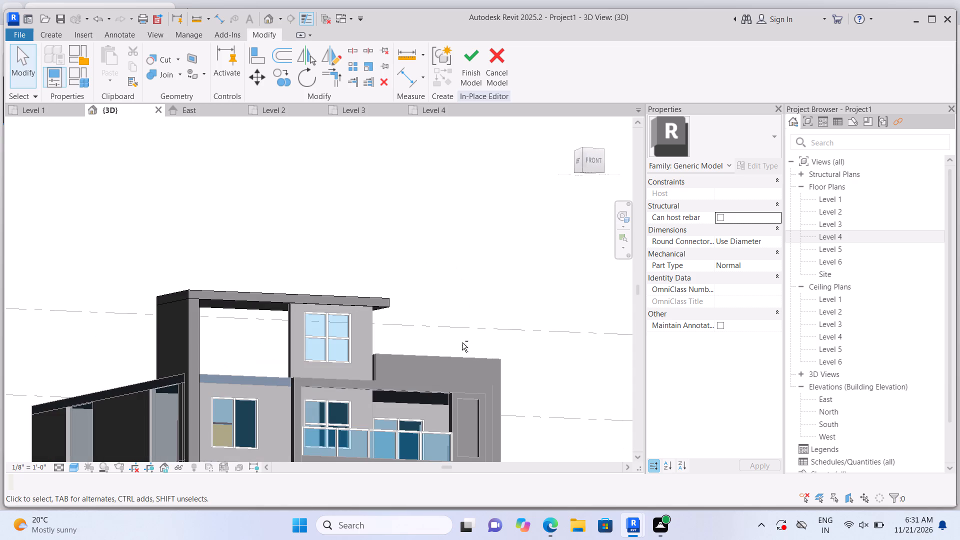
scroll(461, 291, down, 3)
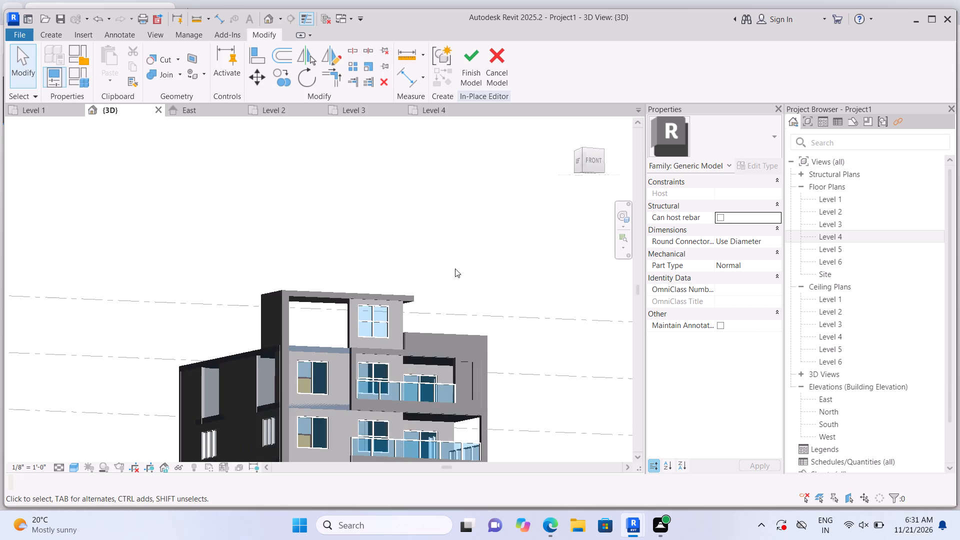
shift+drag(452, 293, 453, 316)
shift+middle_drag(452, 298, 453, 316)
shift+click(453, 316)
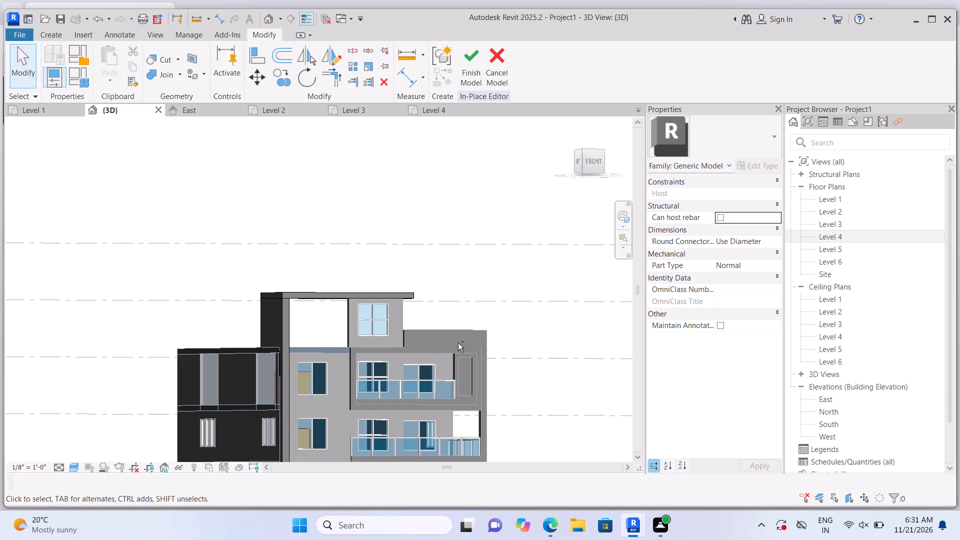
scroll(446, 264, up, 1)
shift+drag(453, 284, 453, 301)
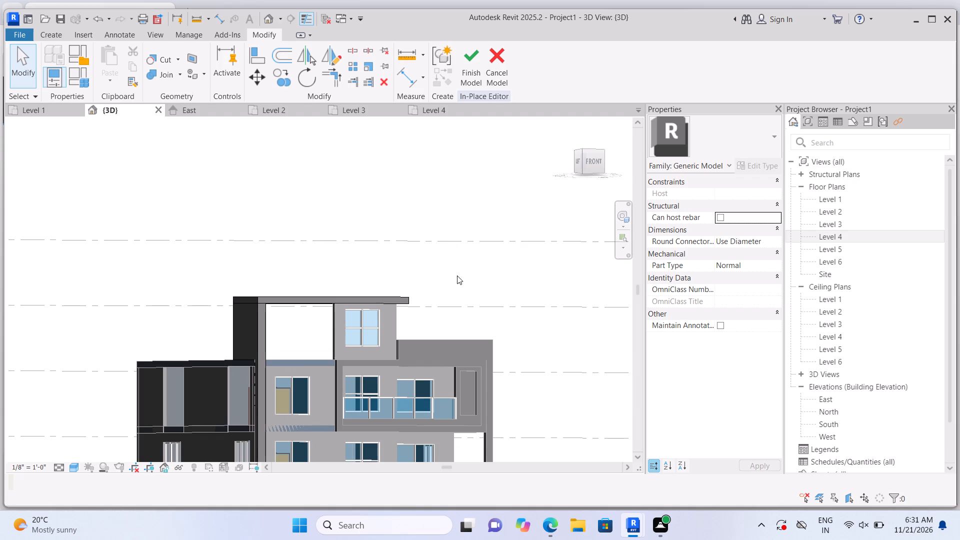
scroll(462, 240, down, 4)
shift+middle_drag(445, 231, 442, 304)
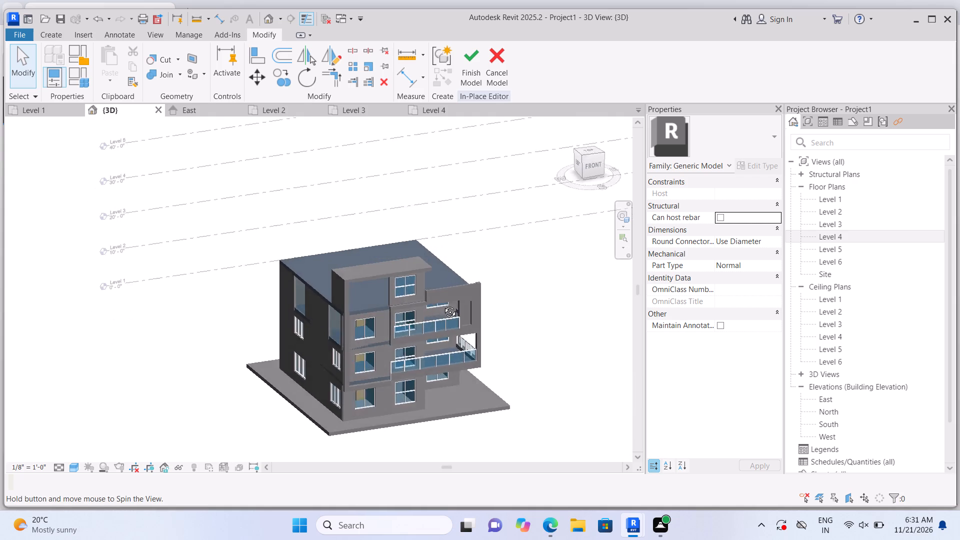
shift+middle_drag(442, 304, 345, 324)
Join the geometry of the corner parapet panel with the top slab above the roof corner.
scroll(334, 281, up, 3)
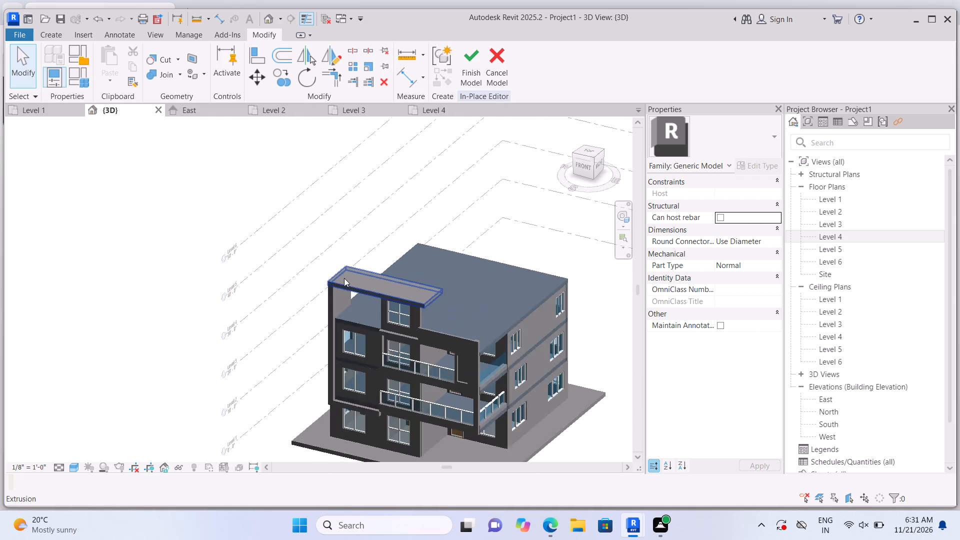
scroll(407, 298, up, 10)
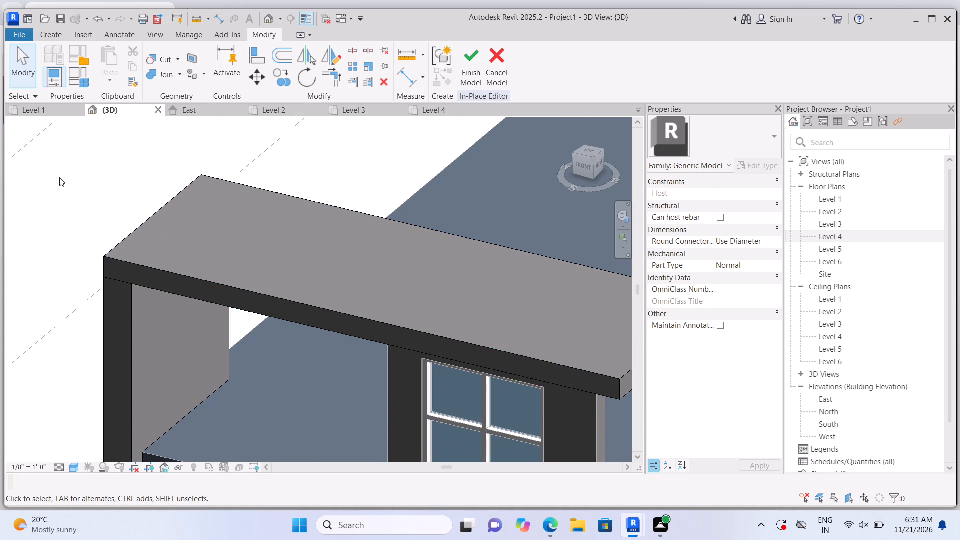
click(179, 75)
click(182, 93)
click(174, 363)
click(195, 269)
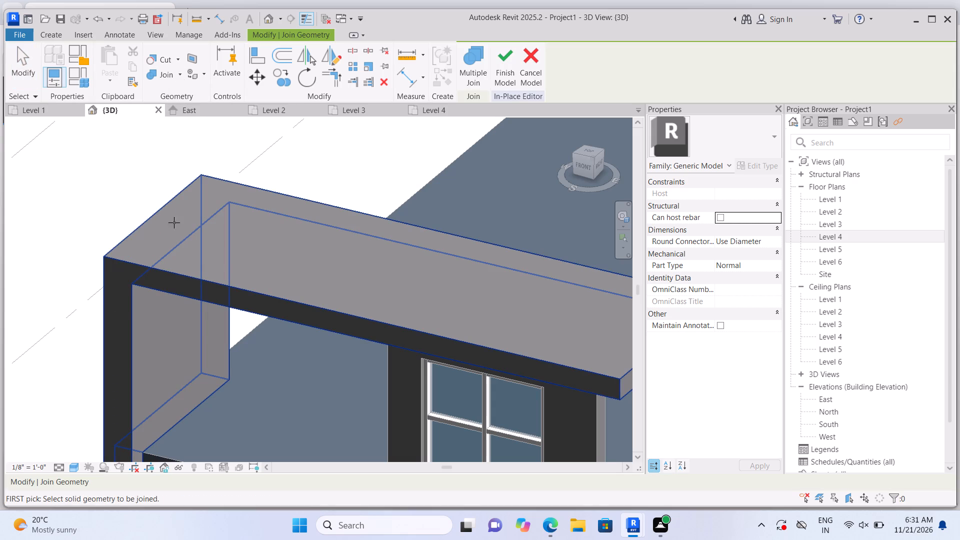
key(Escape)
scroll(154, 212, down, 5)
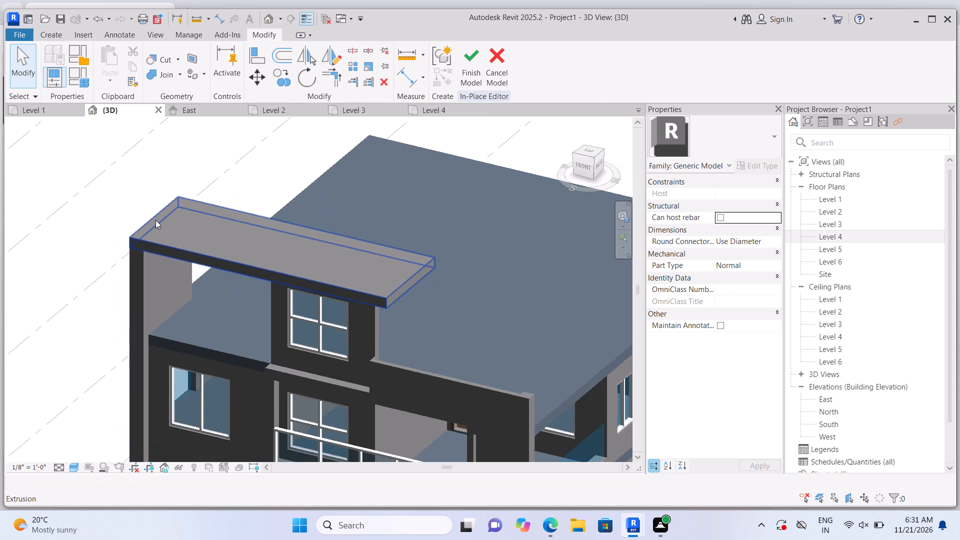
scroll(155, 221, down, 4)
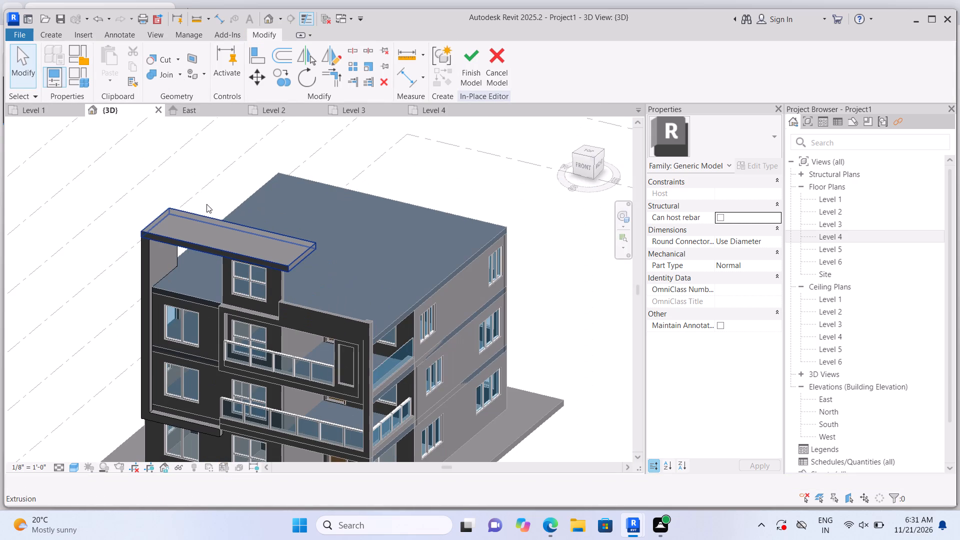
scroll(206, 204, up, 7)
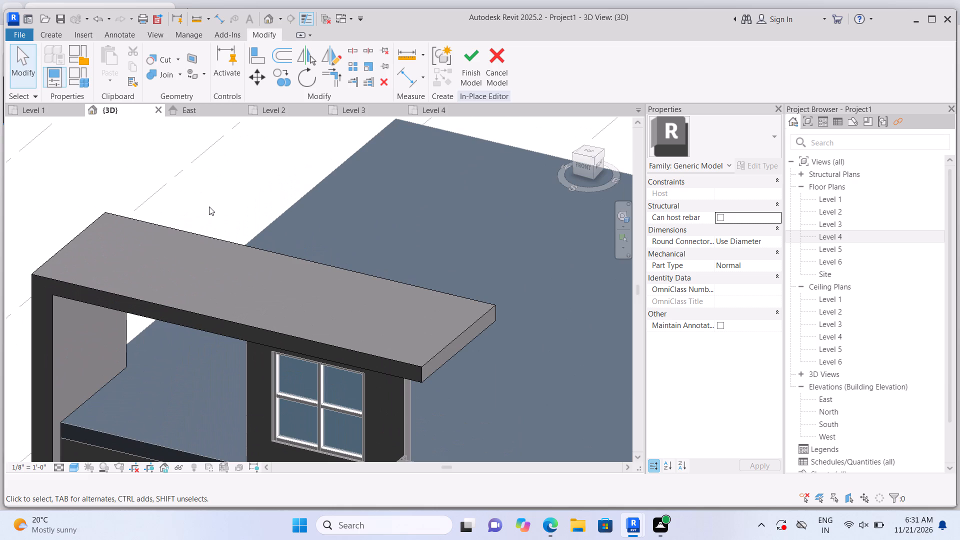
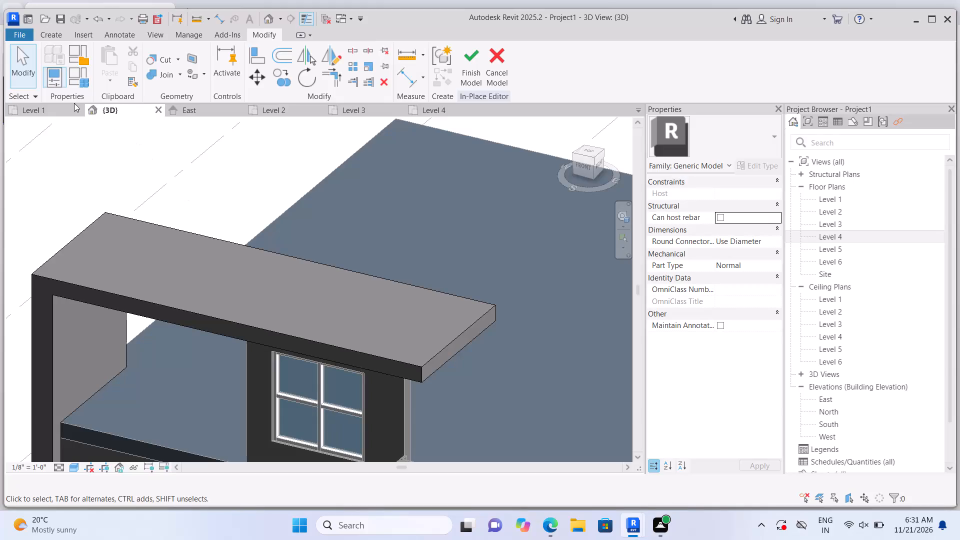
Start a void extrusion and set its work plane to the upper face of the top slab.
click(62, 34)
click(262, 79)
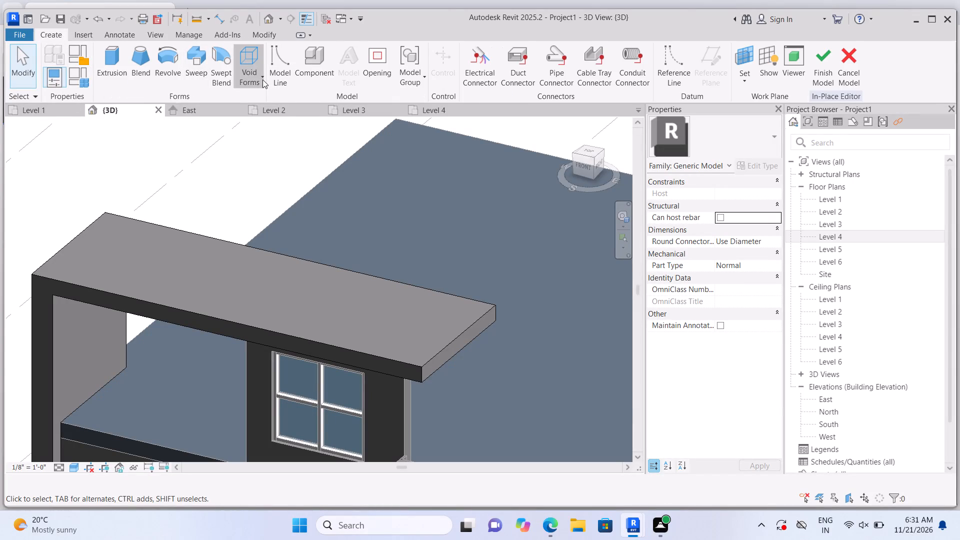
double_click(273, 98)
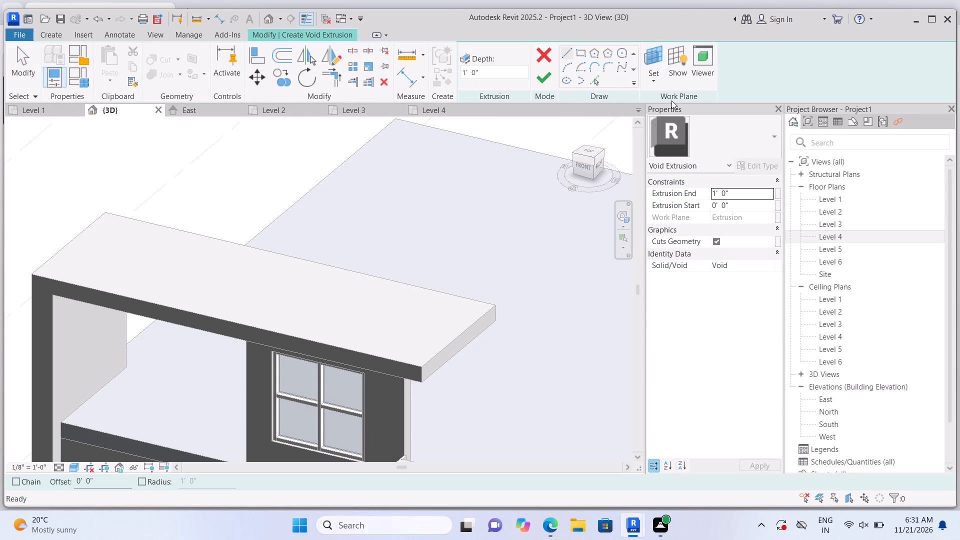
click(652, 85)
click(659, 127)
scroll(371, 282, up, 1)
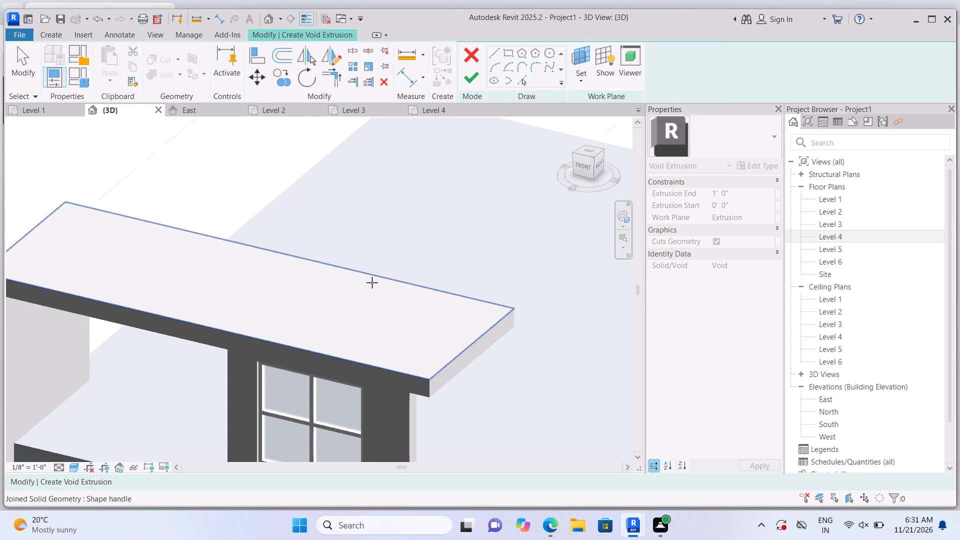
click(372, 282)
scroll(398, 272, down, 4)
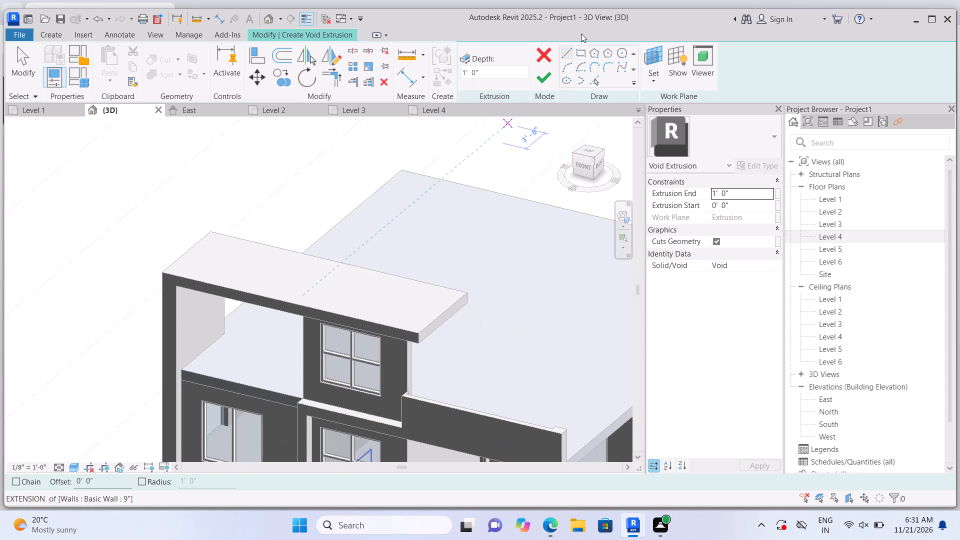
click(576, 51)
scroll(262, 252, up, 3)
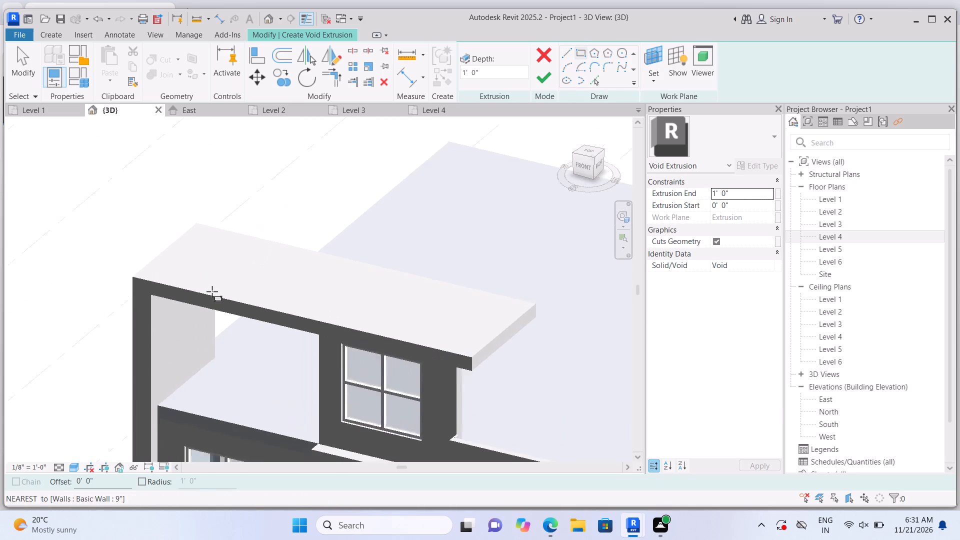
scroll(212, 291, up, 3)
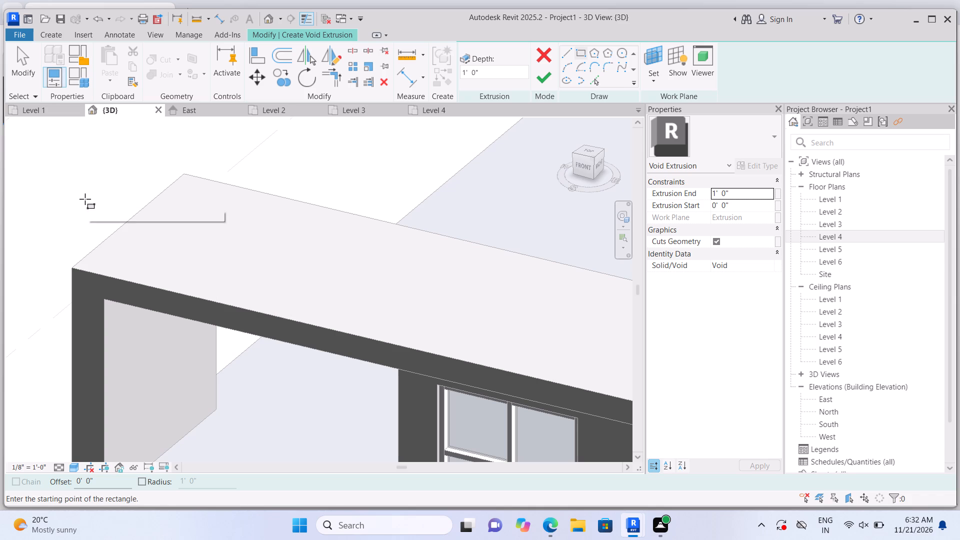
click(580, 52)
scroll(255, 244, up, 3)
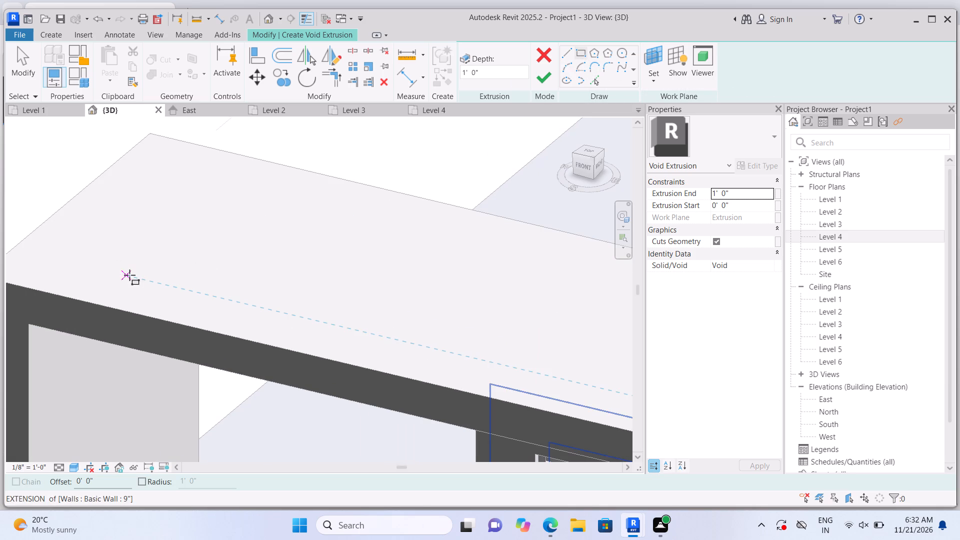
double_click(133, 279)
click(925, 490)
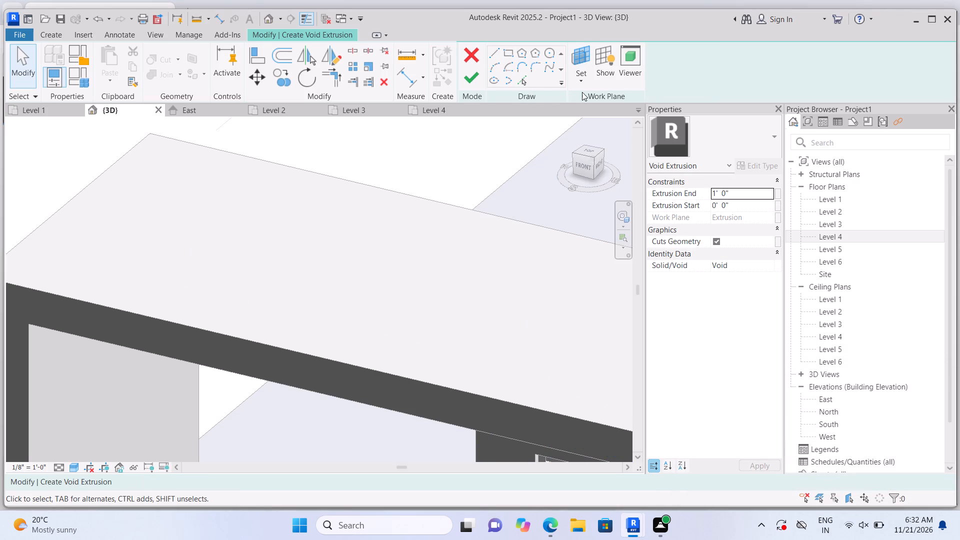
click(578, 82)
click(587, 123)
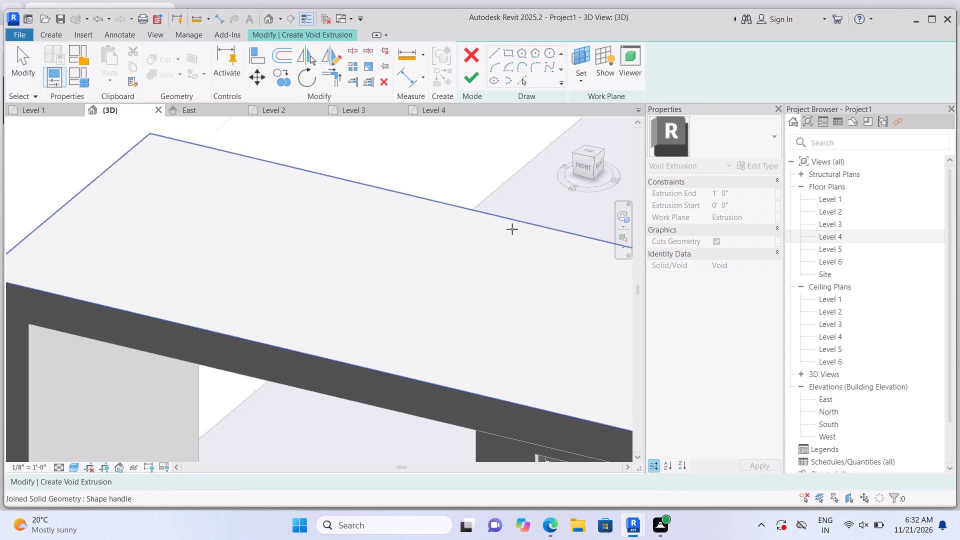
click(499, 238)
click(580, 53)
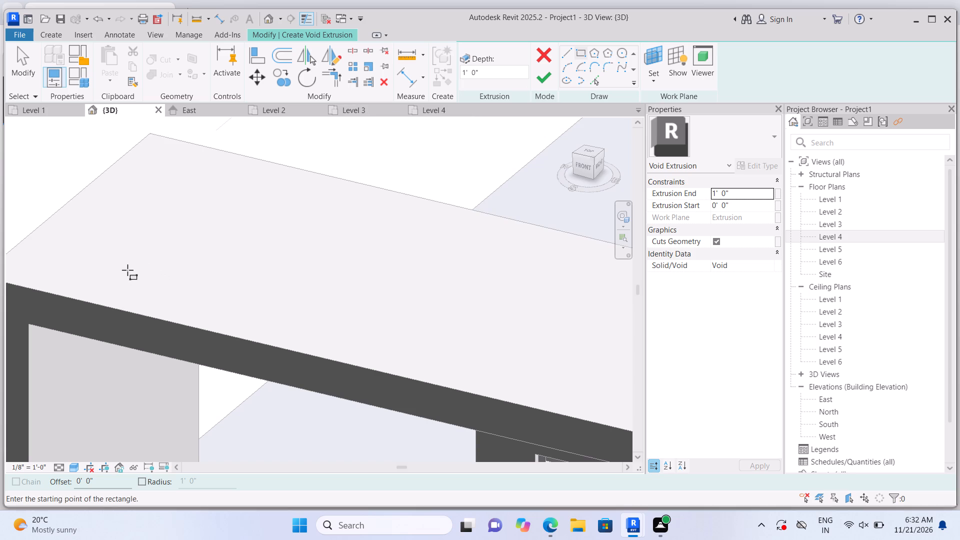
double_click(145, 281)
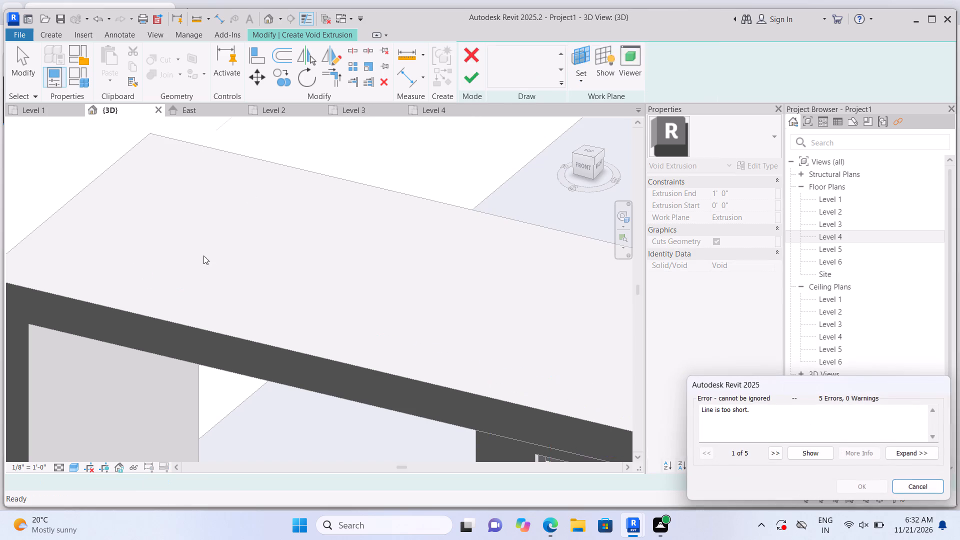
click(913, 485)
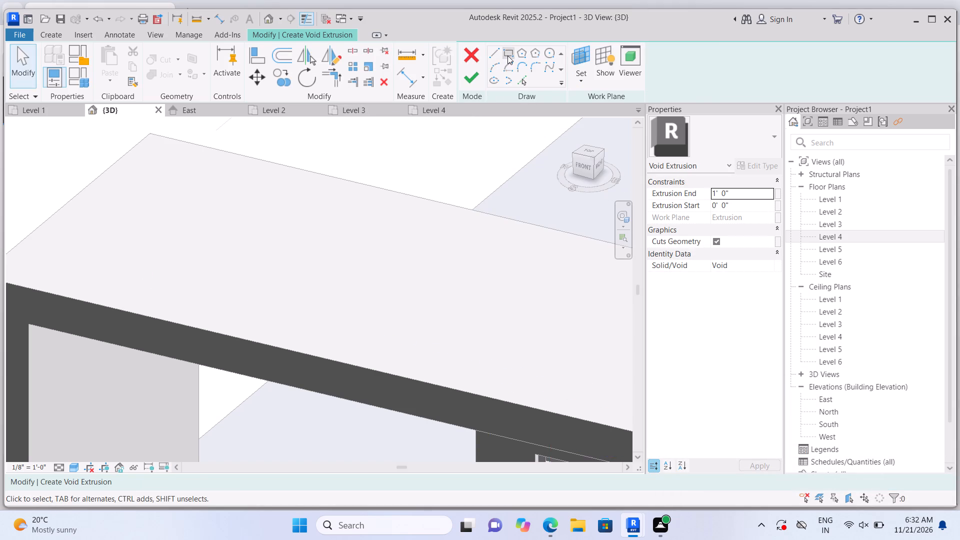
Sketch three parallel rectangular slots, each about 5' 10" long and 7" to 9" wide, near the slab's corner end.
click(507, 55)
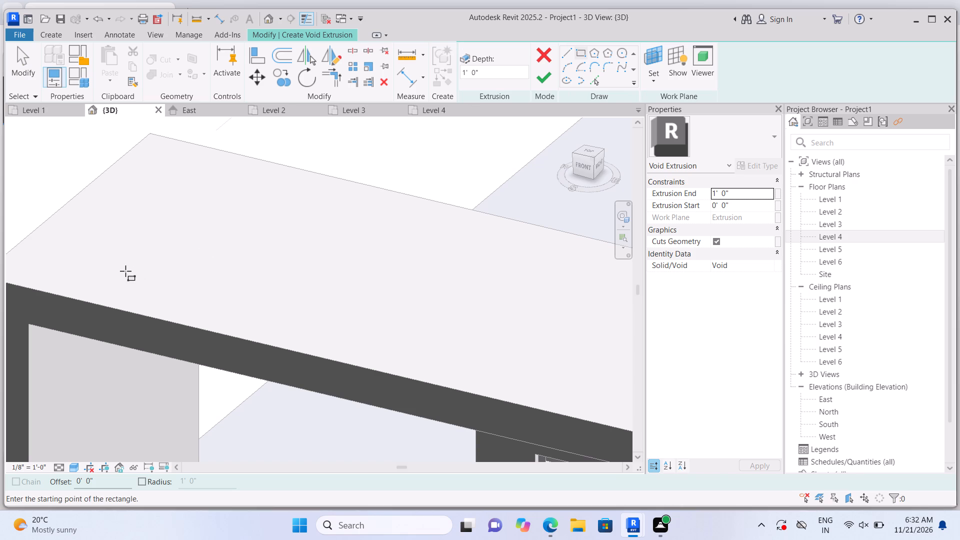
click(121, 273)
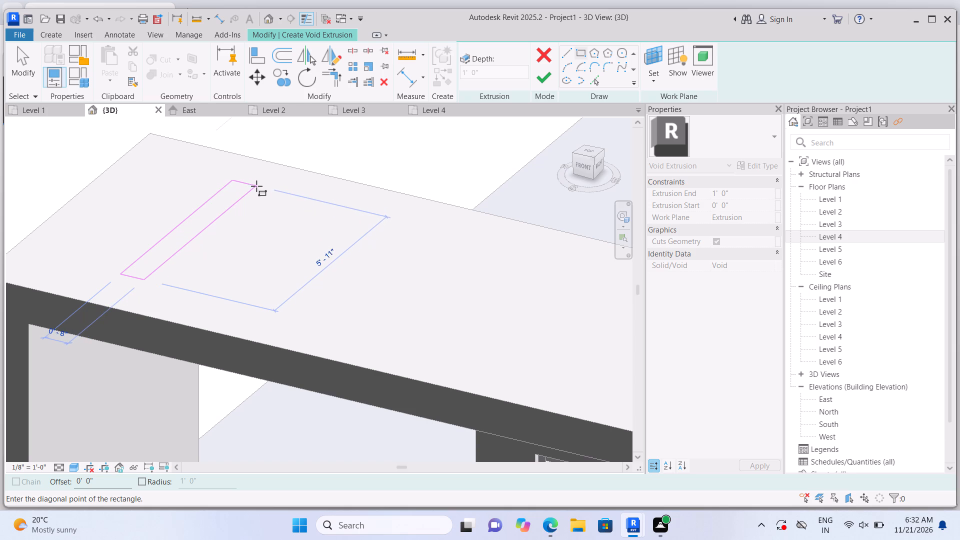
click(255, 188)
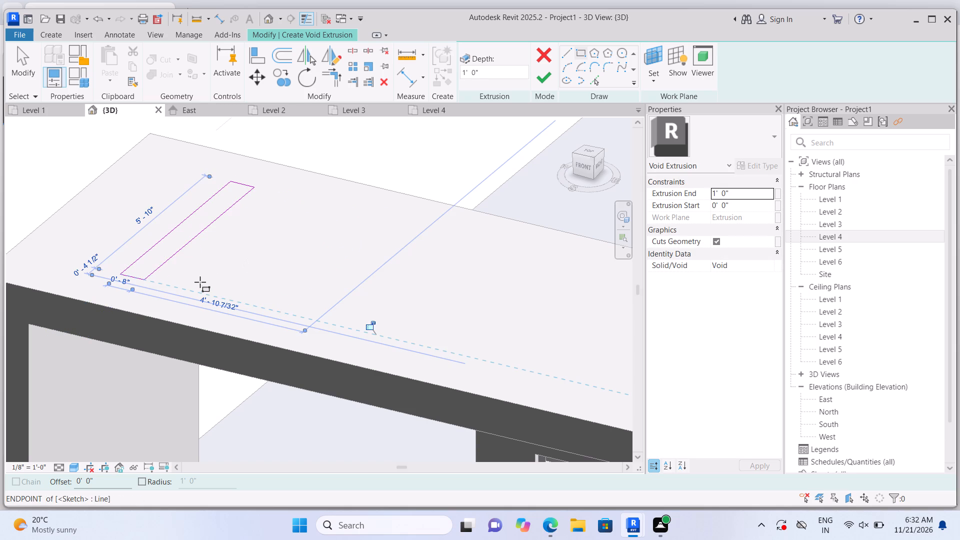
key(Escape)
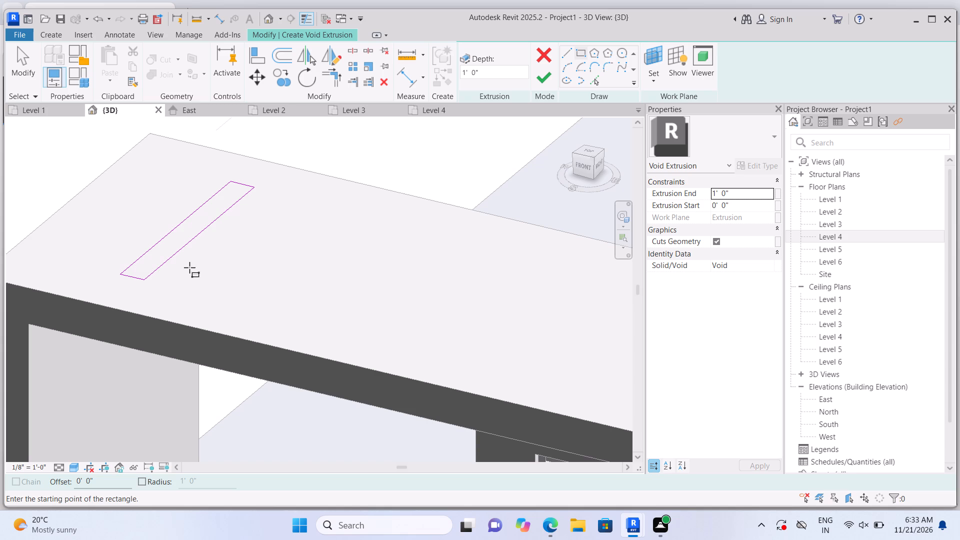
click(162, 285)
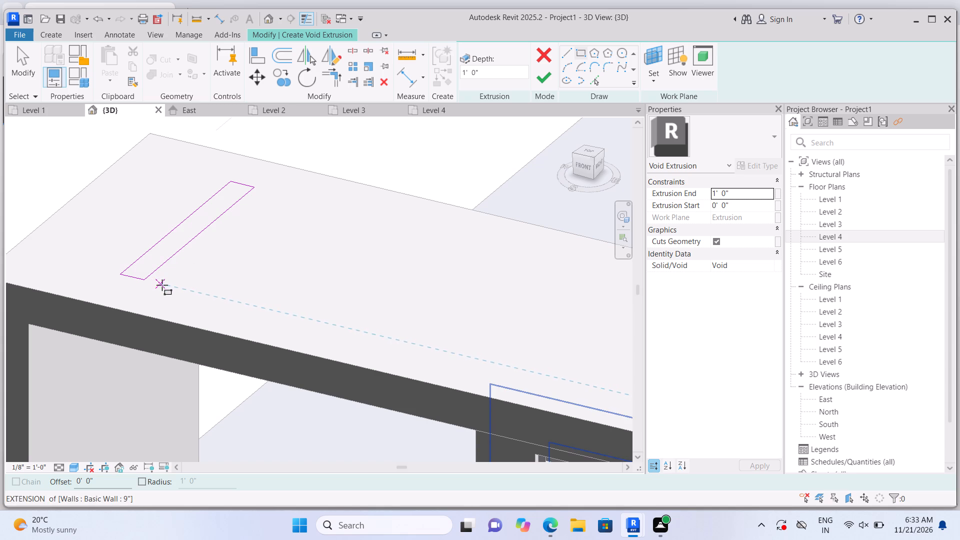
click(292, 198)
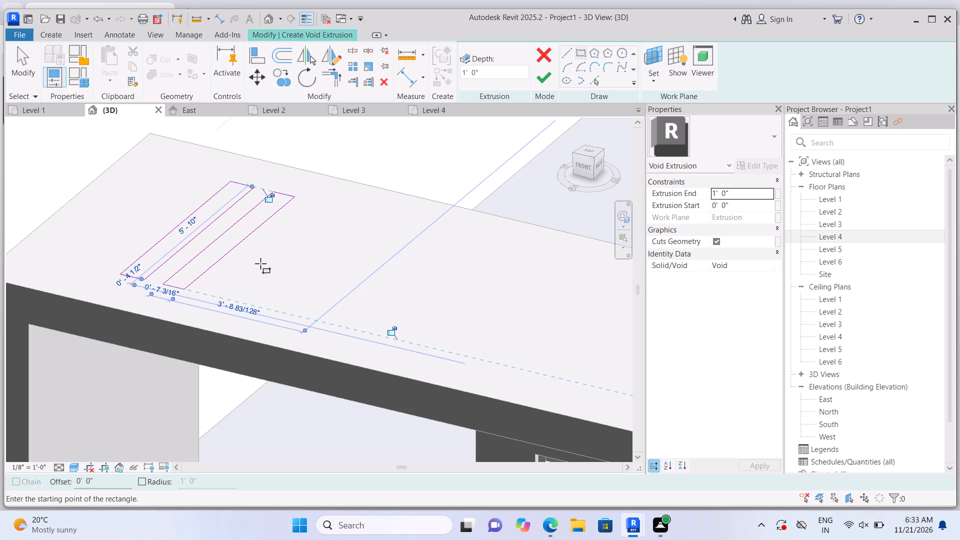
key(Escape)
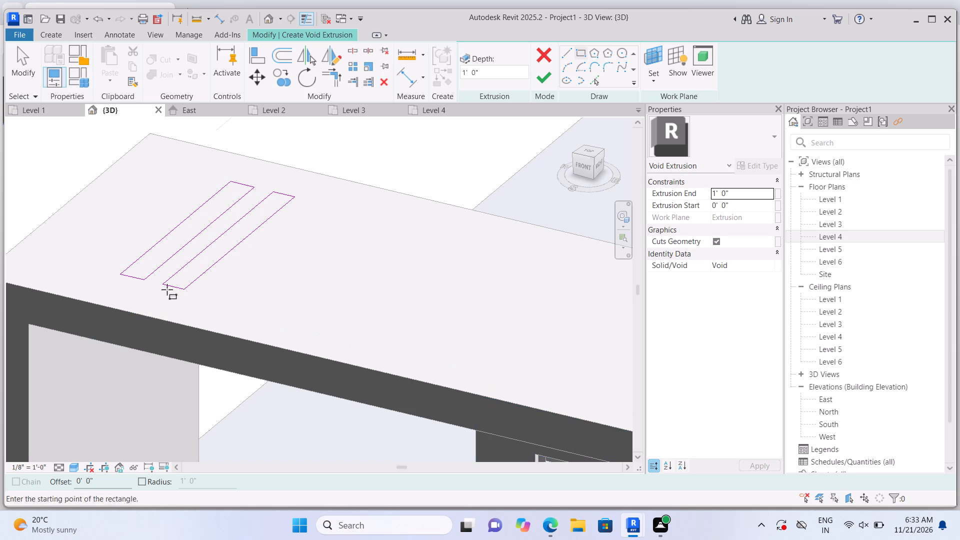
click(205, 293)
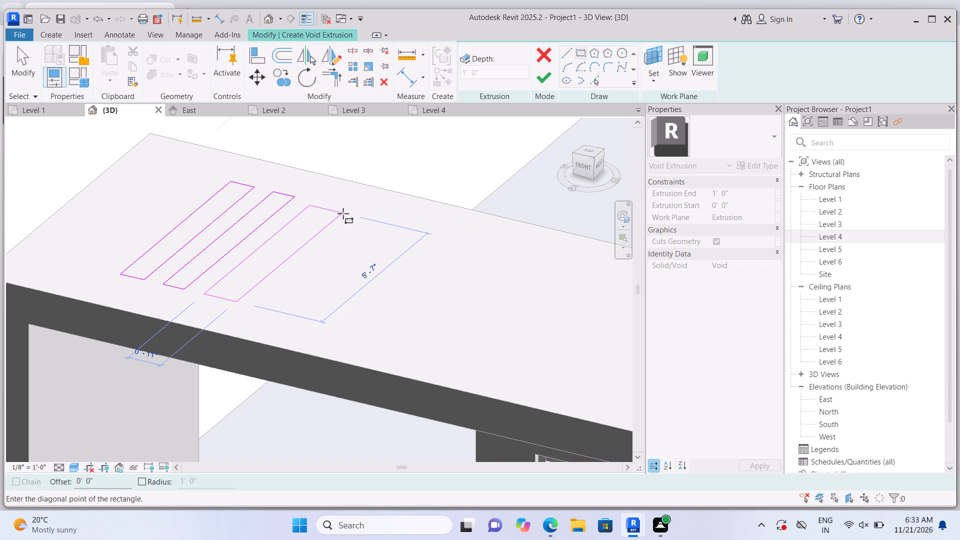
click(337, 209)
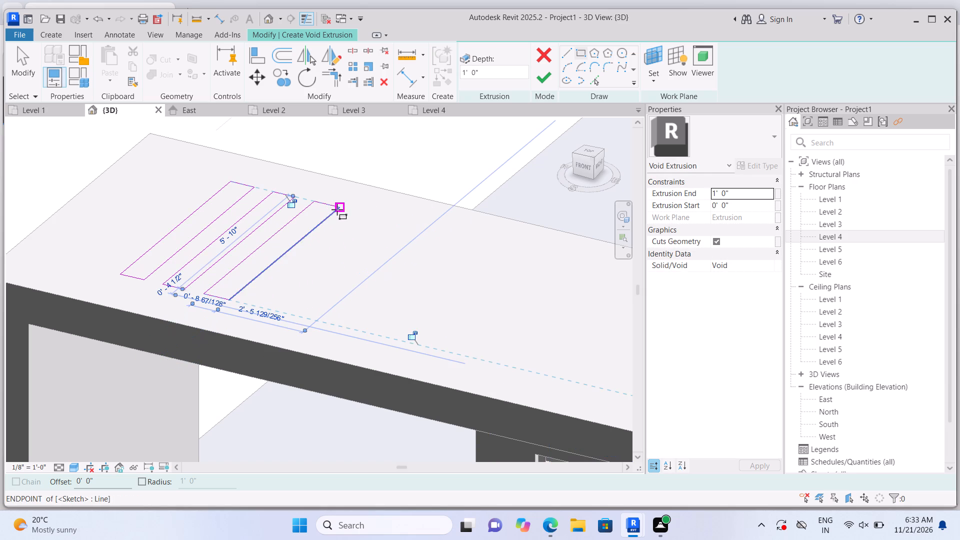
key(Escape)
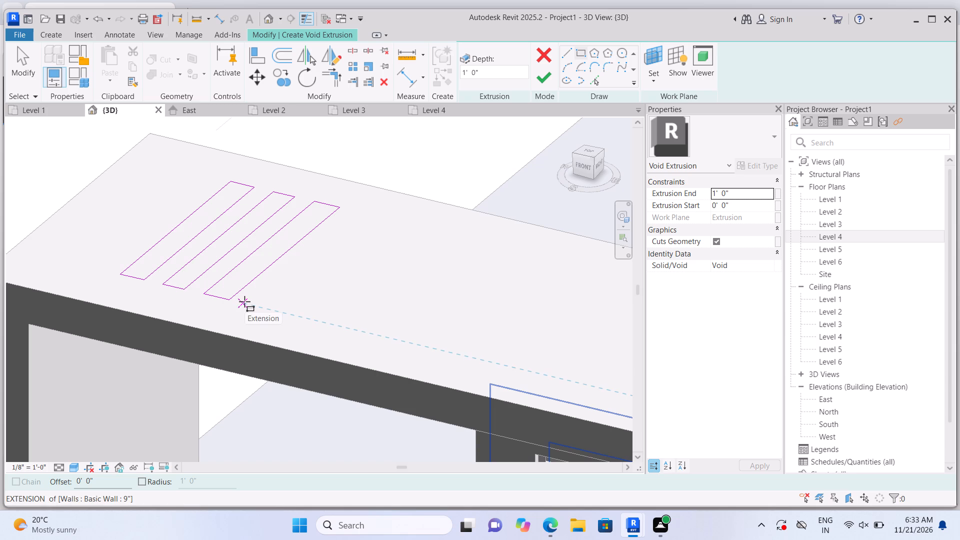
Sketch three more parallel slots beside the first three, about 5' 7" to 5' 10" long and 7" to 8" wide.
click(245, 301)
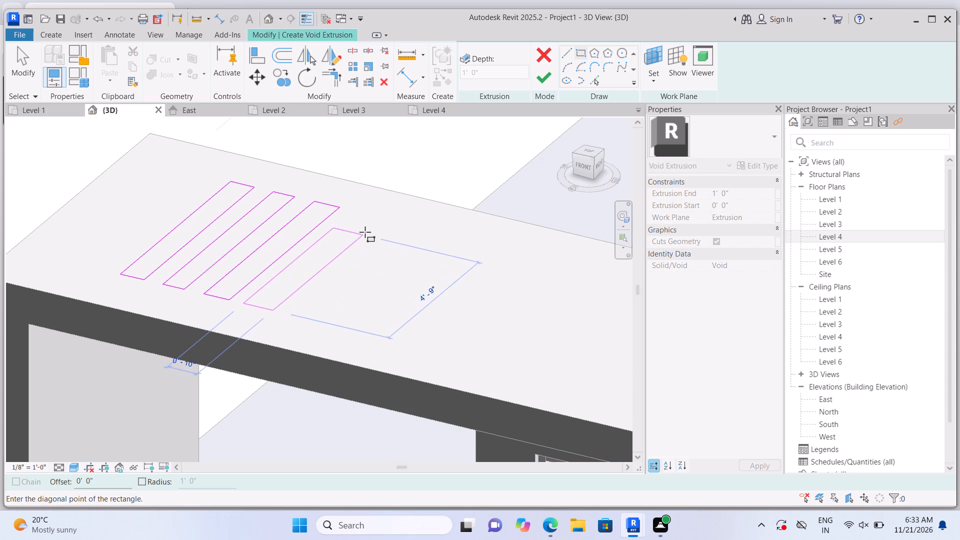
click(375, 217)
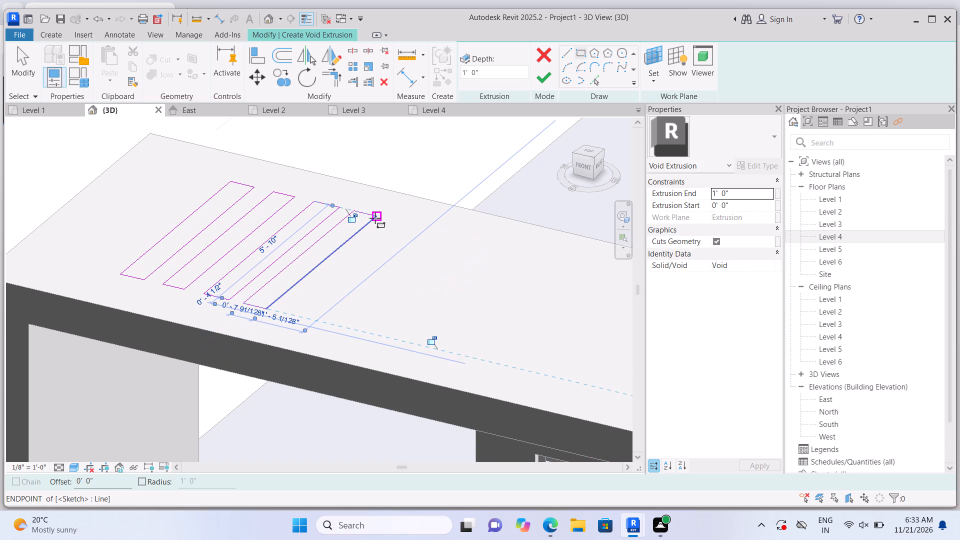
key(Escape)
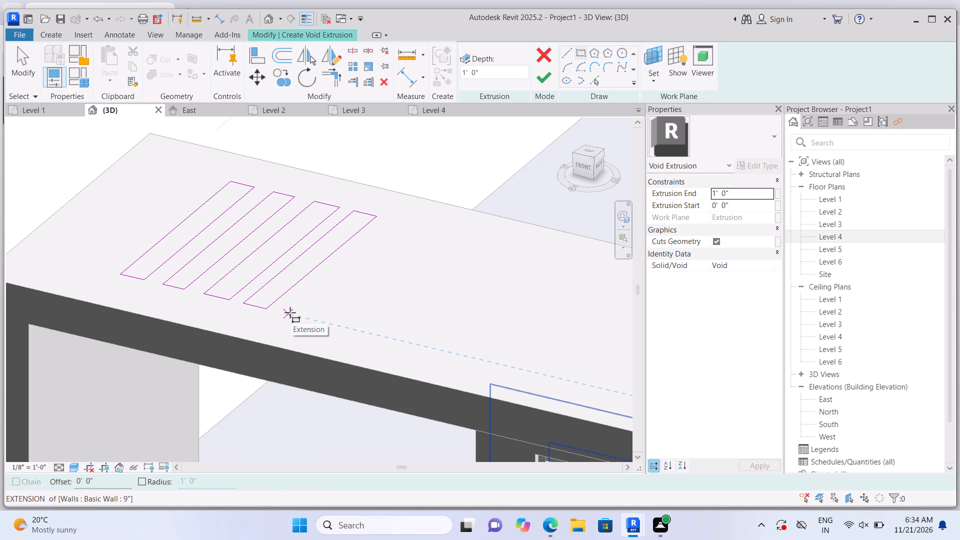
click(290, 312)
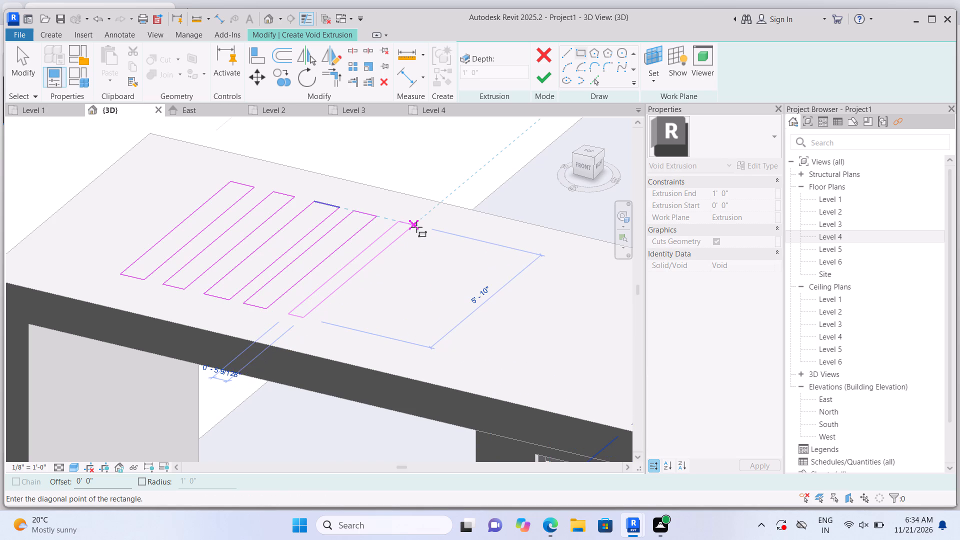
click(418, 228)
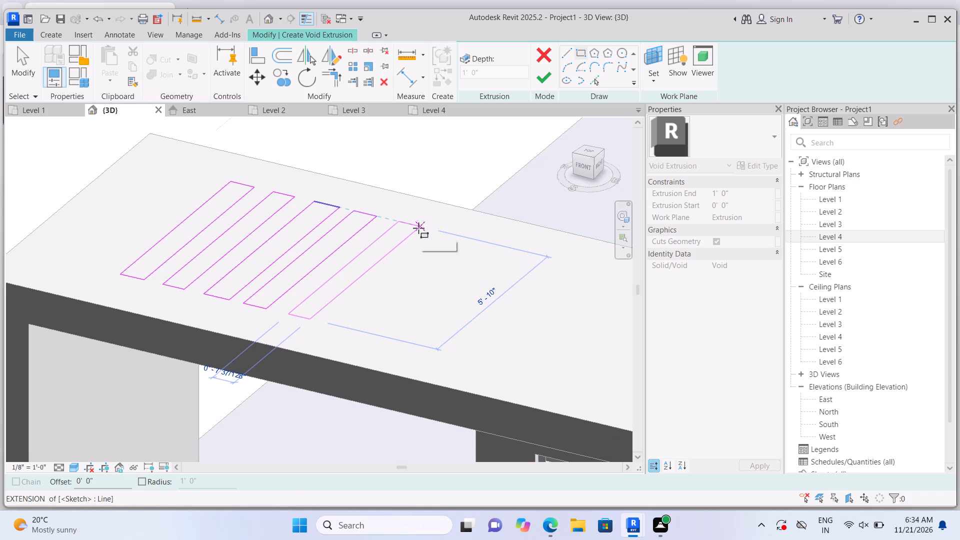
key(Escape)
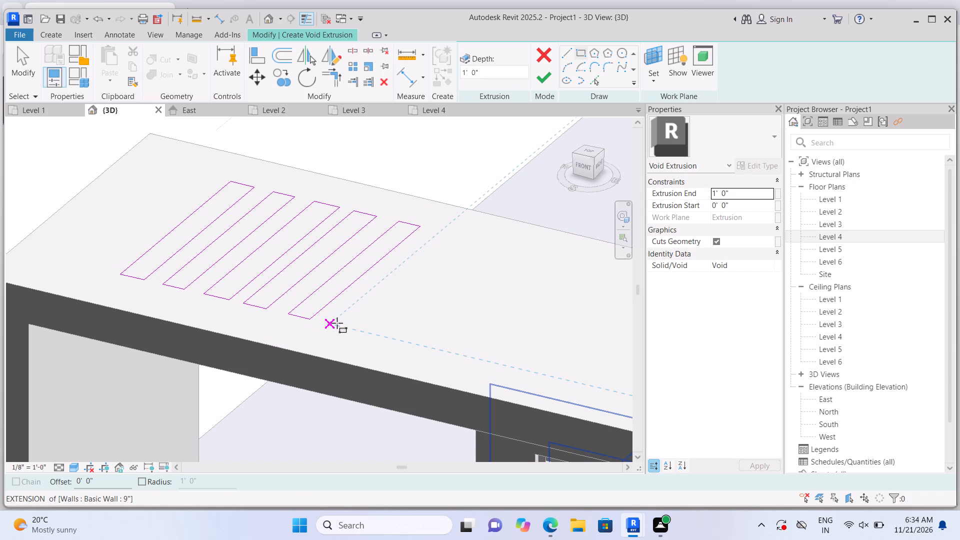
click(331, 319)
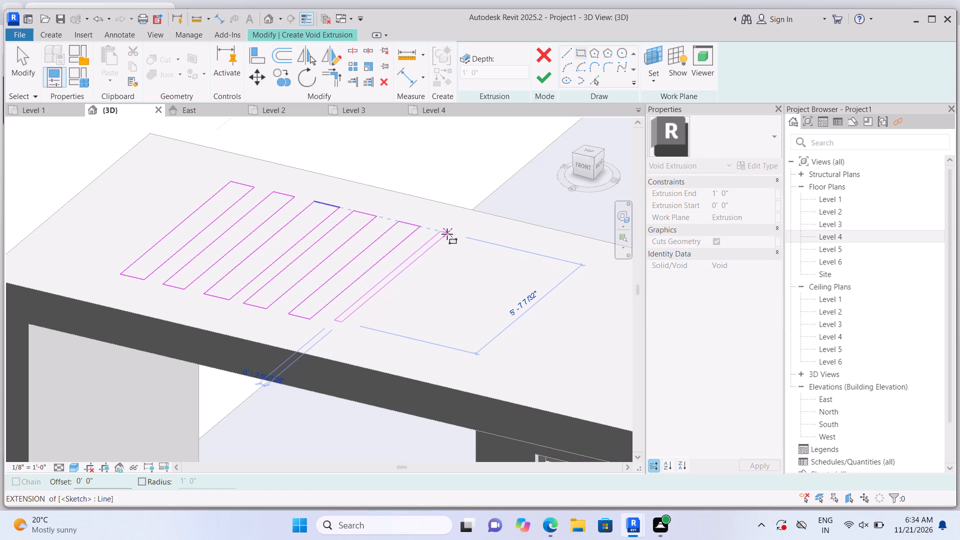
click(459, 238)
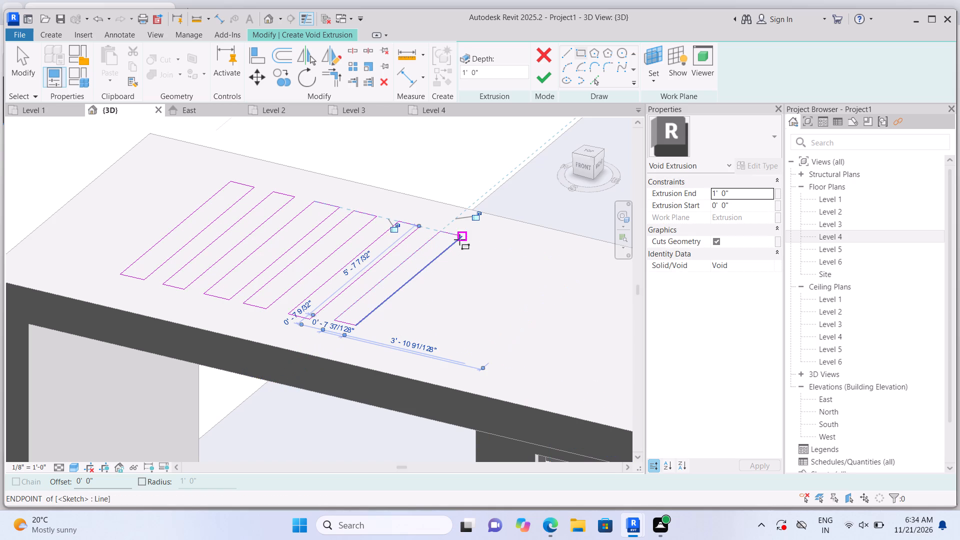
key(Escape)
Finish the void extrusion at 1' 0" depth to cut the six slots through the top slab.
scroll(450, 264, down, 1)
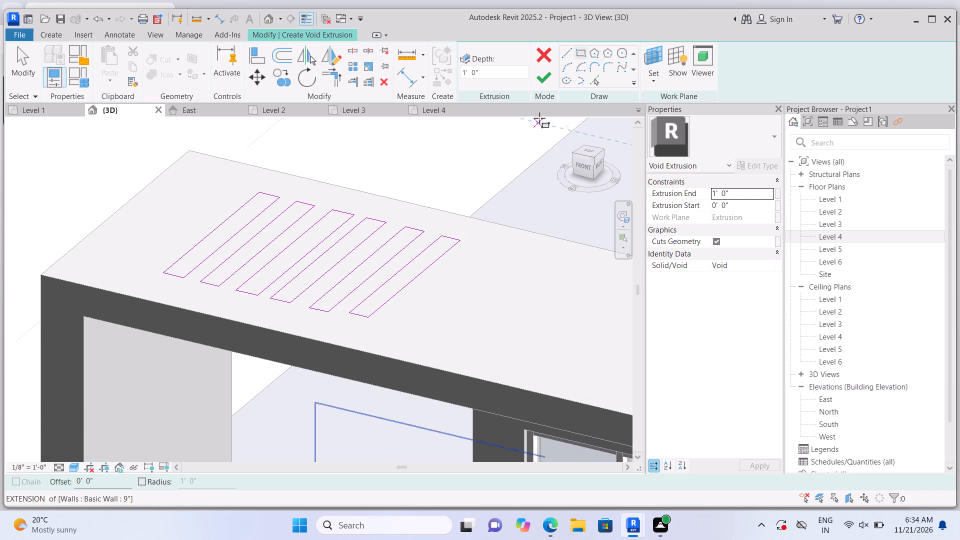
click(540, 83)
scroll(432, 195, down, 2)
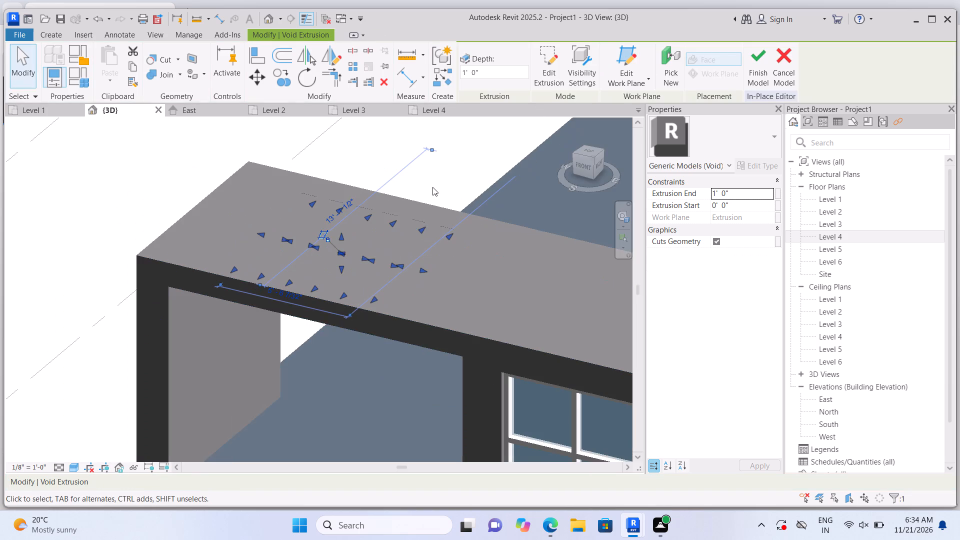
click(434, 186)
scroll(434, 186, down, 6)
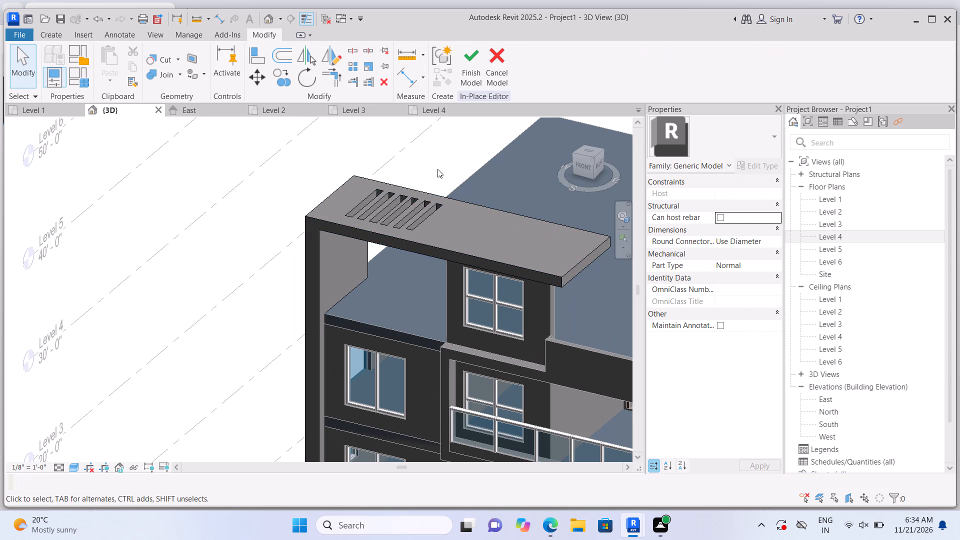
Start a void extrusion on the top slab's upper face and sketch a seventh parallel slot about 5' 6" by 9" beside the other six.
scroll(447, 179, up, 6)
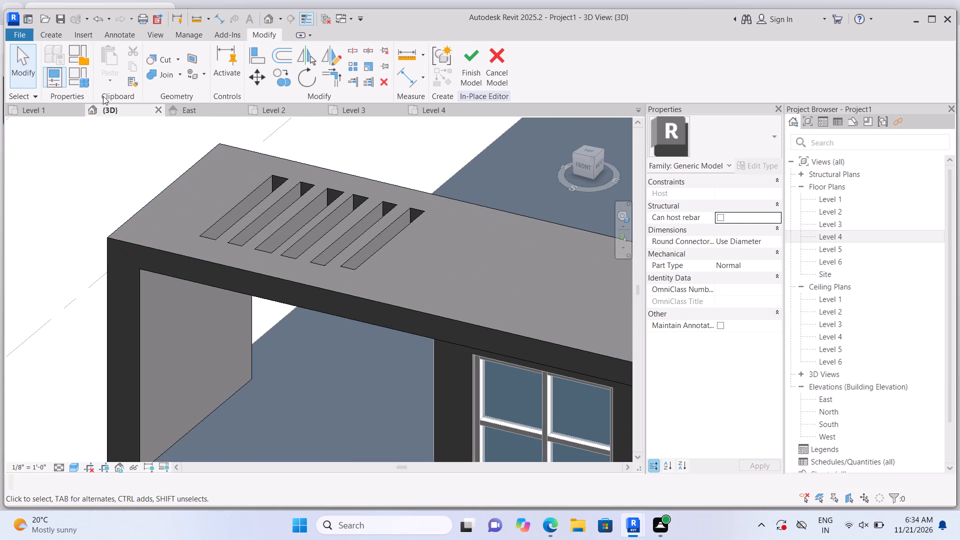
click(48, 37)
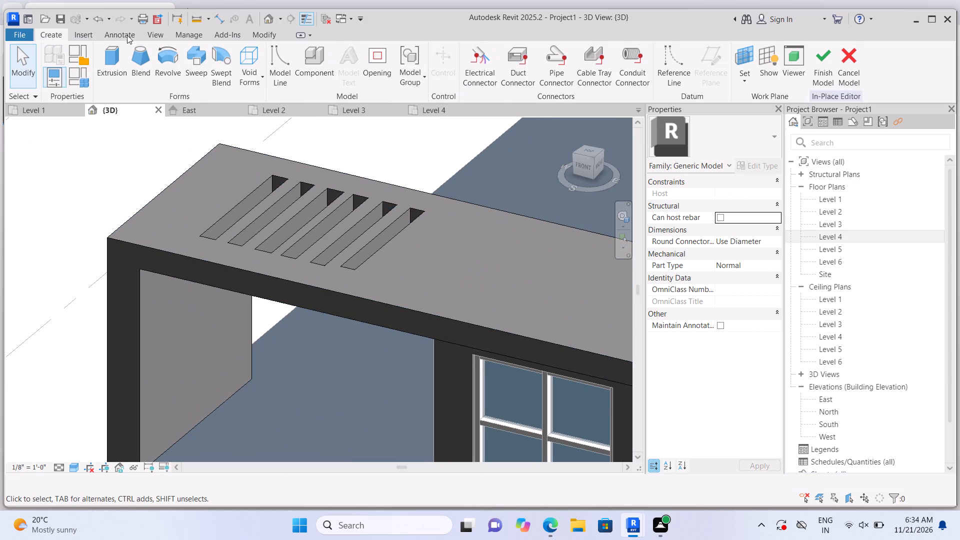
click(259, 72)
click(265, 99)
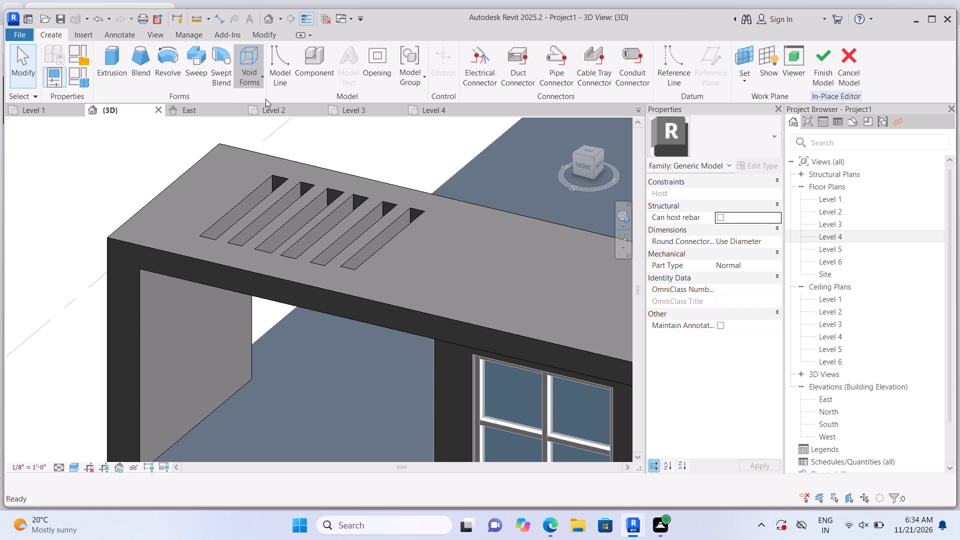
click(655, 81)
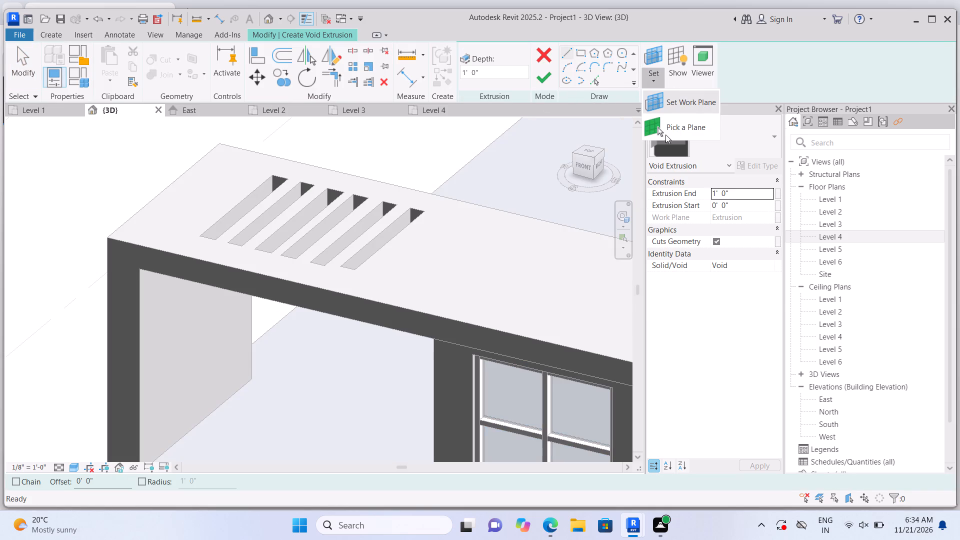
click(661, 129)
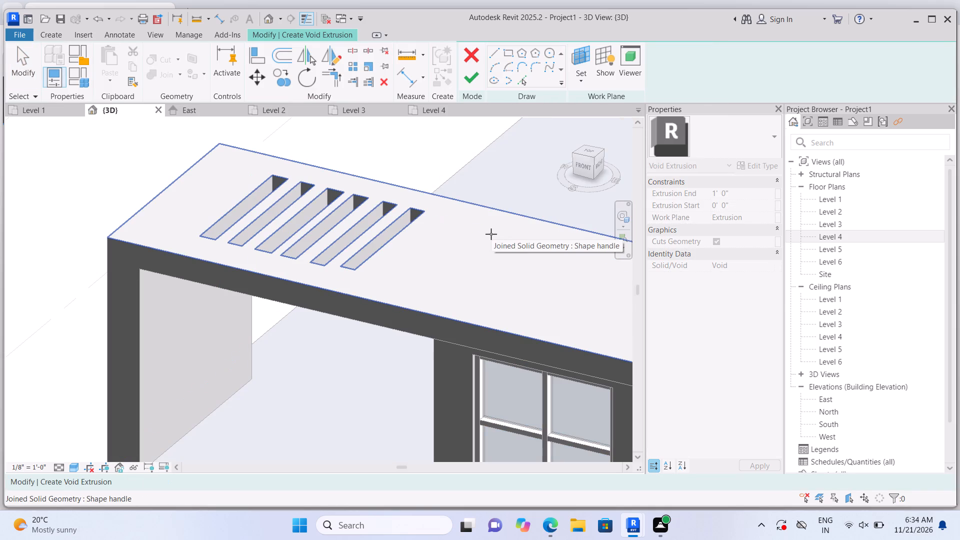
click(491, 234)
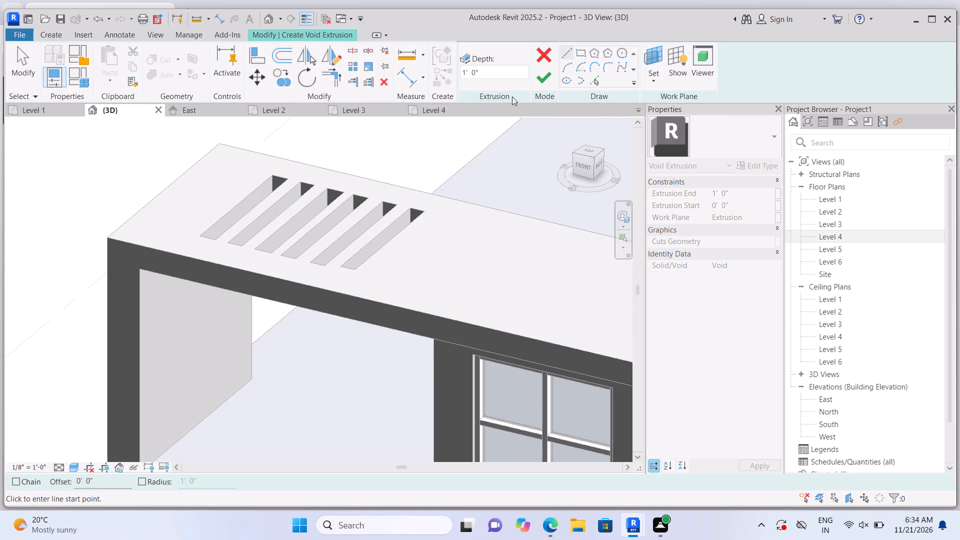
click(578, 55)
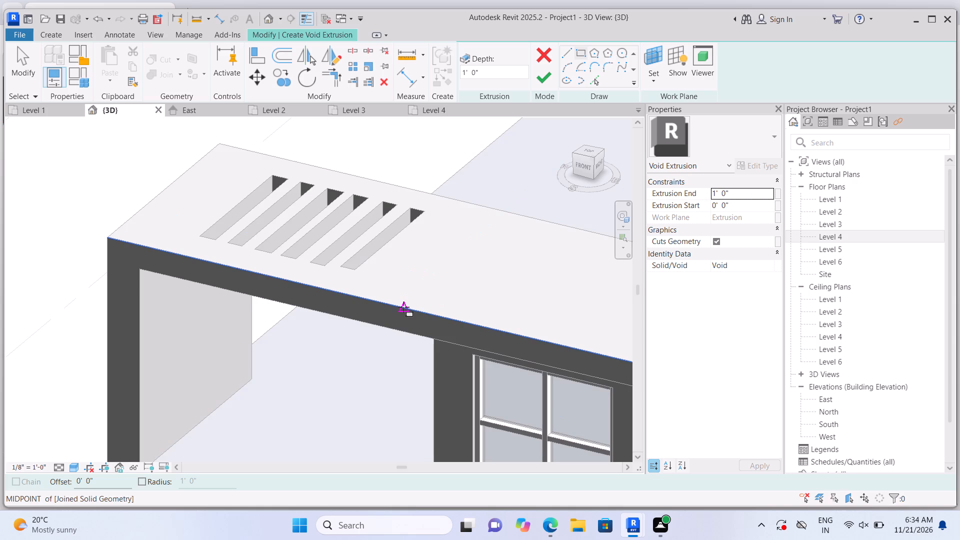
scroll(403, 307, up, 1)
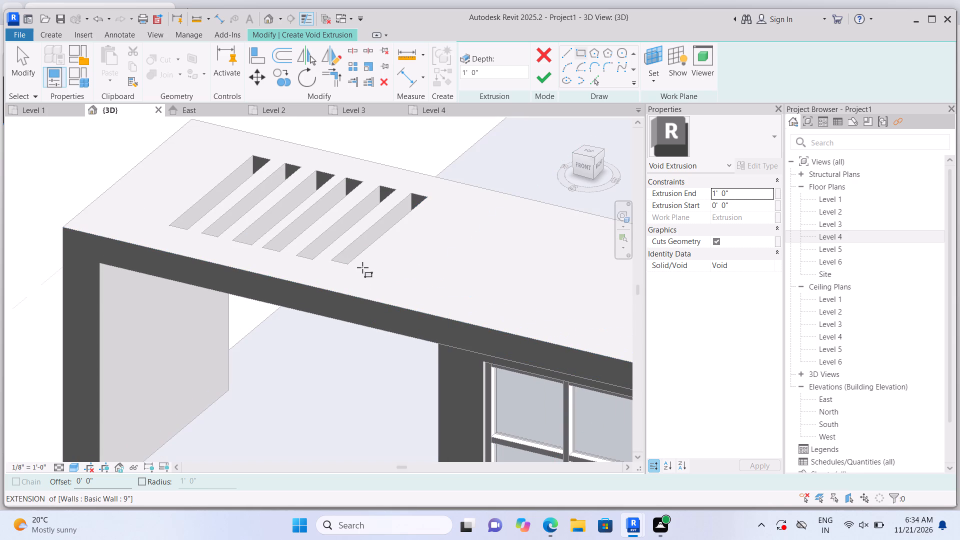
click(364, 267)
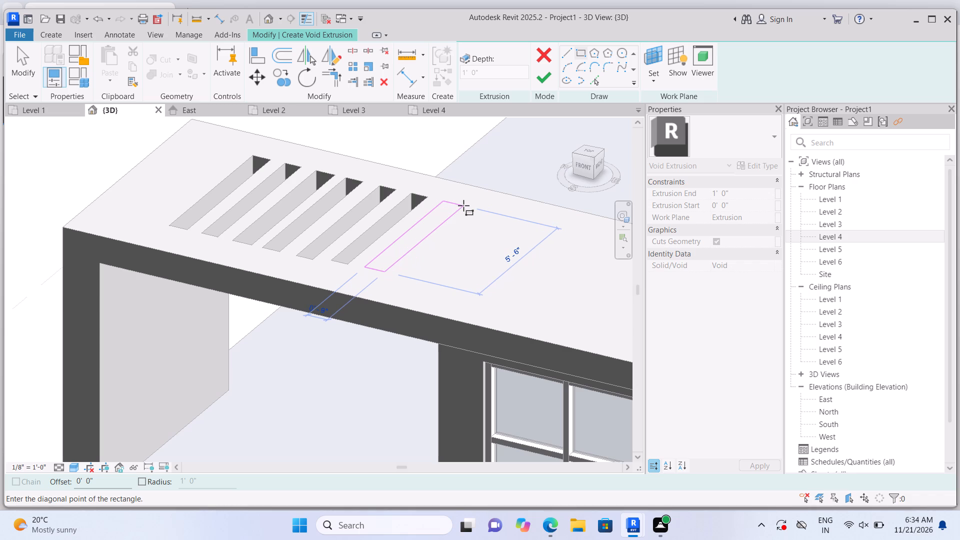
click(462, 205)
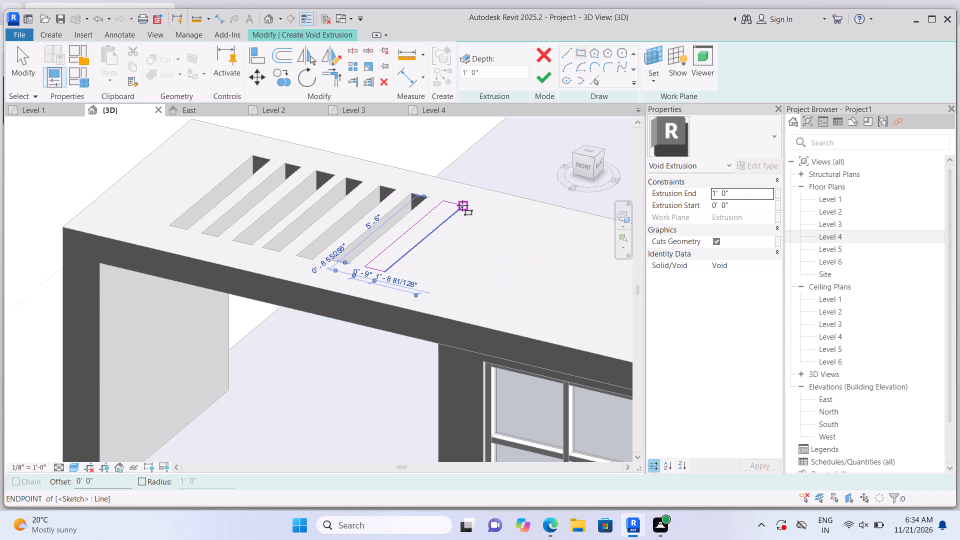
Finish the void extrusion at 1' 0" depth to cut the seventh slot through the top slab.
scroll(472, 202, up, 2)
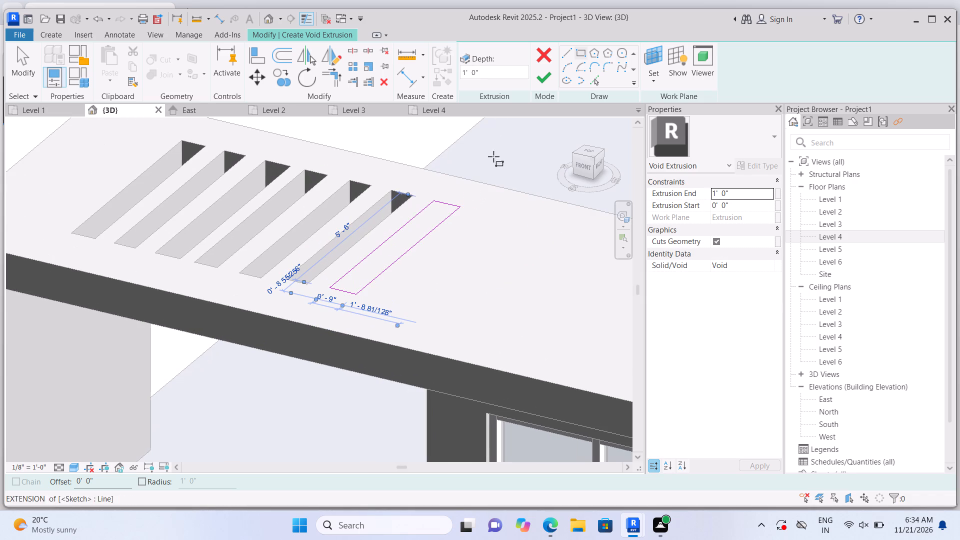
click(542, 79)
scroll(525, 167, down, 3)
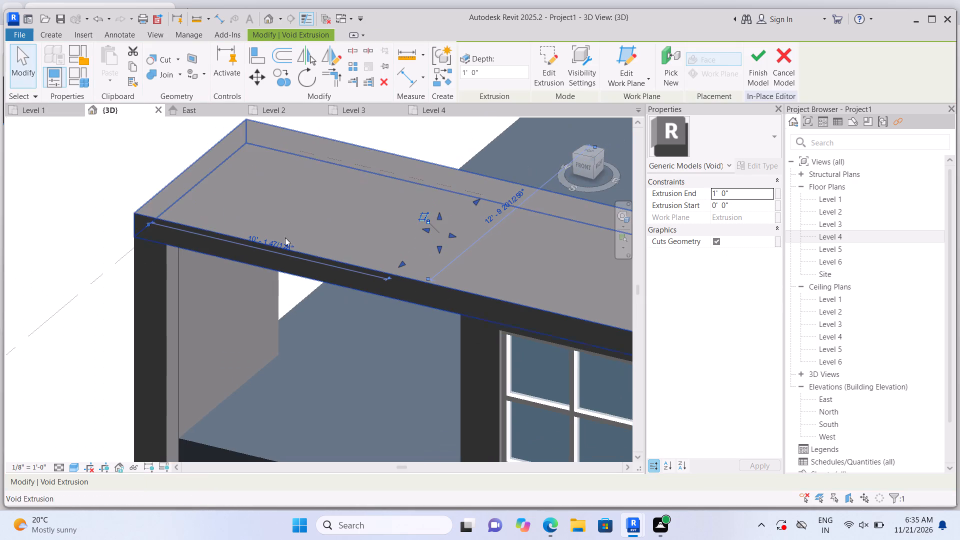
click(140, 190)
Examine the slotted top slab and the projecting facade frame from the front and the left side of the building.
scroll(141, 192, down, 5)
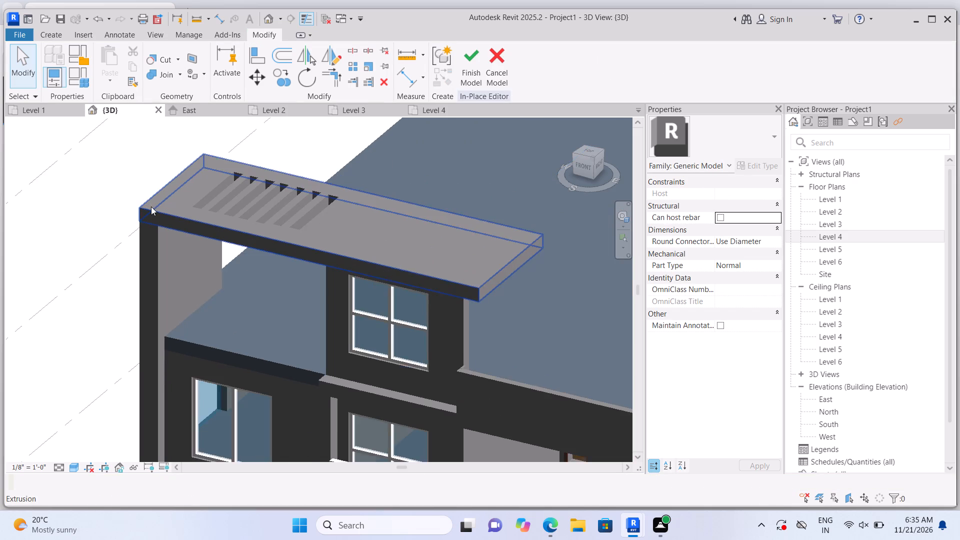
scroll(151, 206, down, 2)
scroll(117, 197, up, 1)
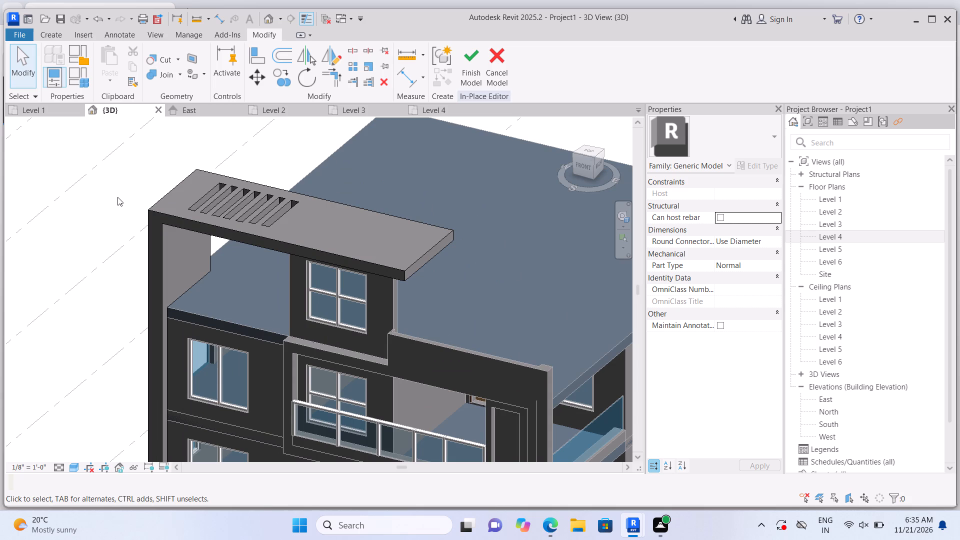
scroll(124, 178, down, 3)
scroll(113, 179, up, 1)
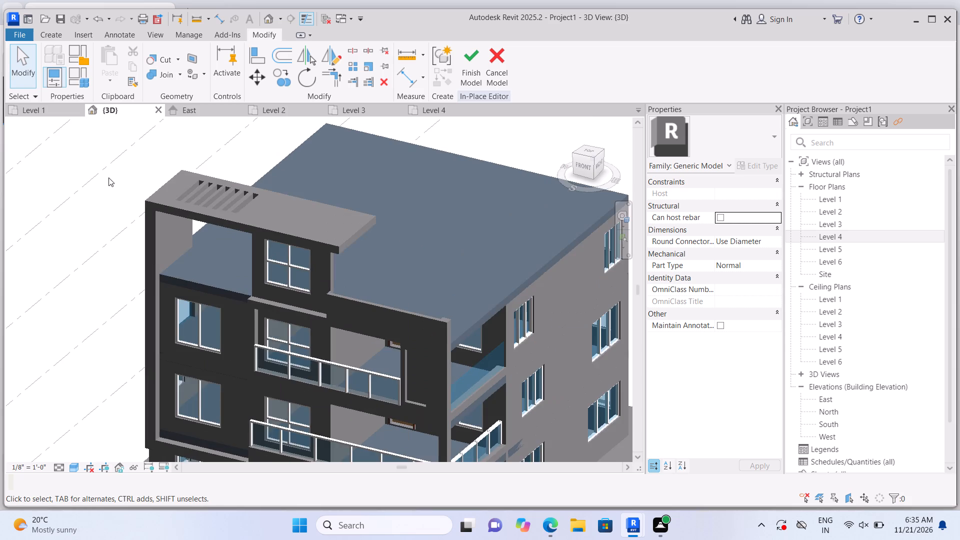
shift+middle_drag(124, 193, 242, 168)
scroll(357, 198, down, 2)
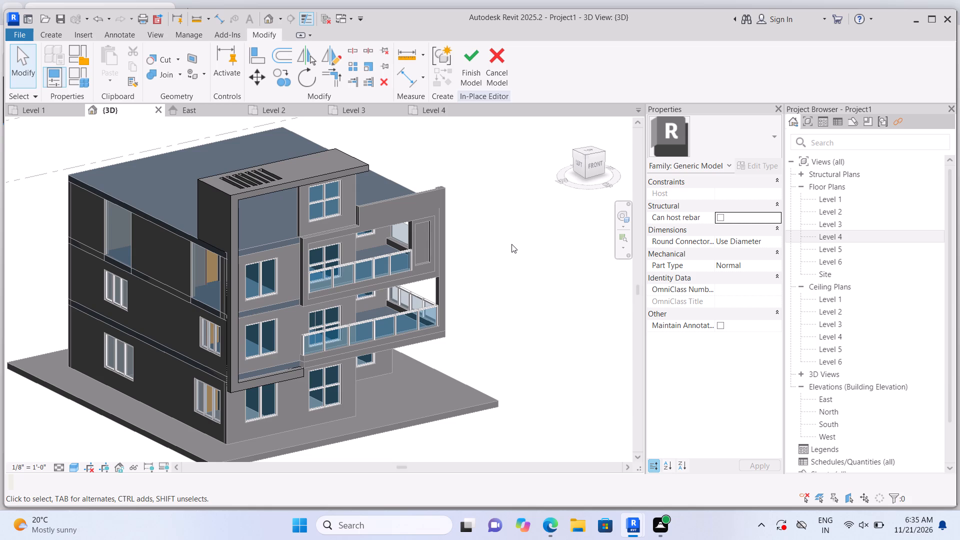
scroll(499, 234, up, 1)
scroll(499, 234, down, 1)
scroll(380, 204, up, 7)
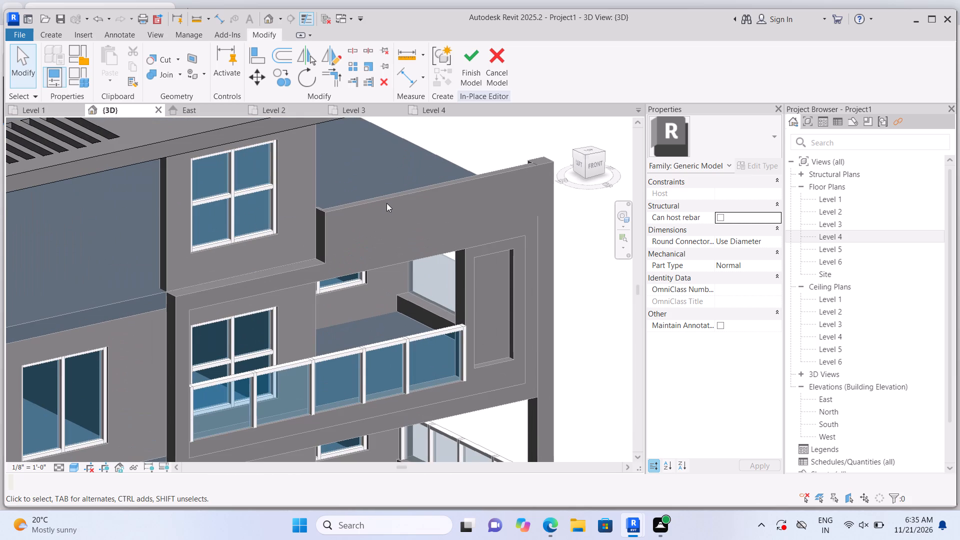
scroll(387, 203, down, 8)
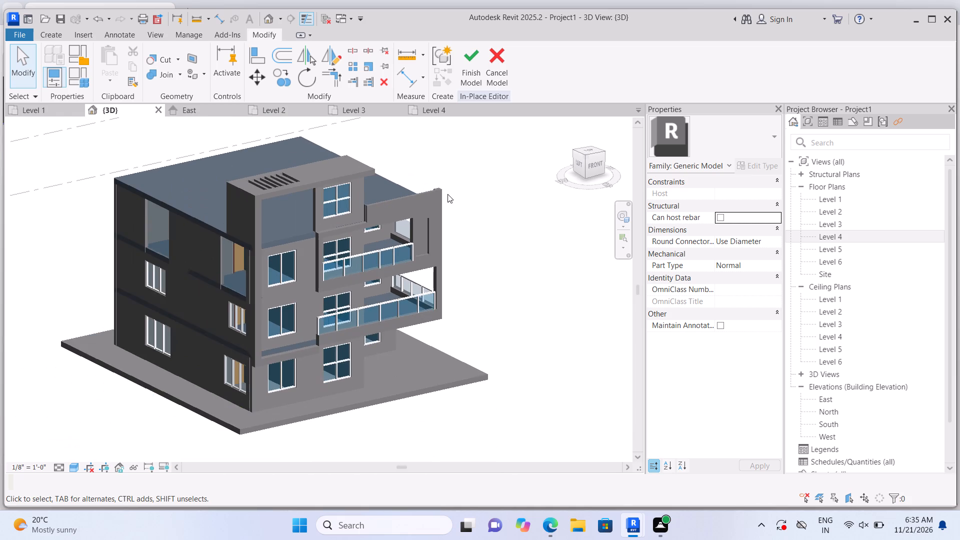
In the front view, start a rectangular solid extrusion with its work plane on the front face of the wall around the rooftop window.
click(594, 166)
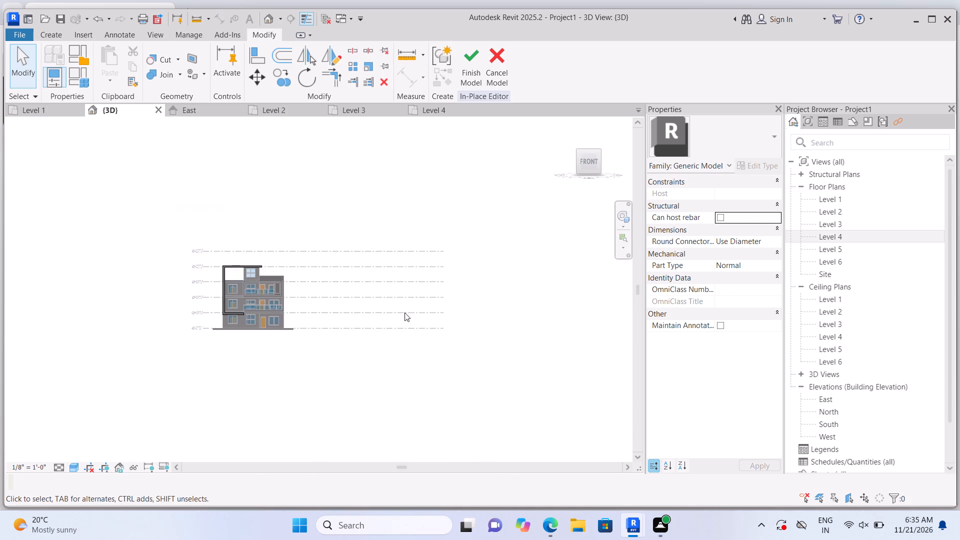
scroll(355, 328, up, 3)
scroll(139, 284, up, 5)
scroll(182, 232, up, 3)
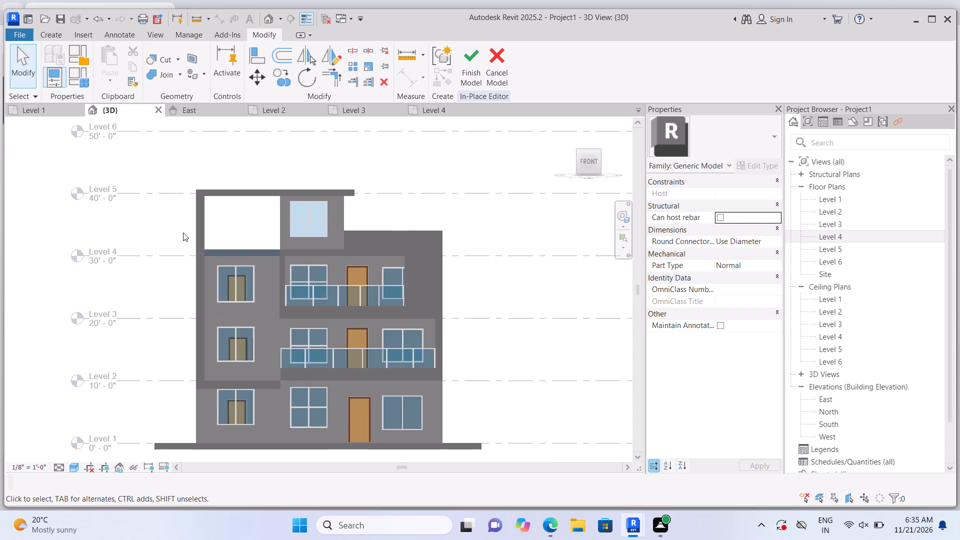
scroll(251, 162, up, 2)
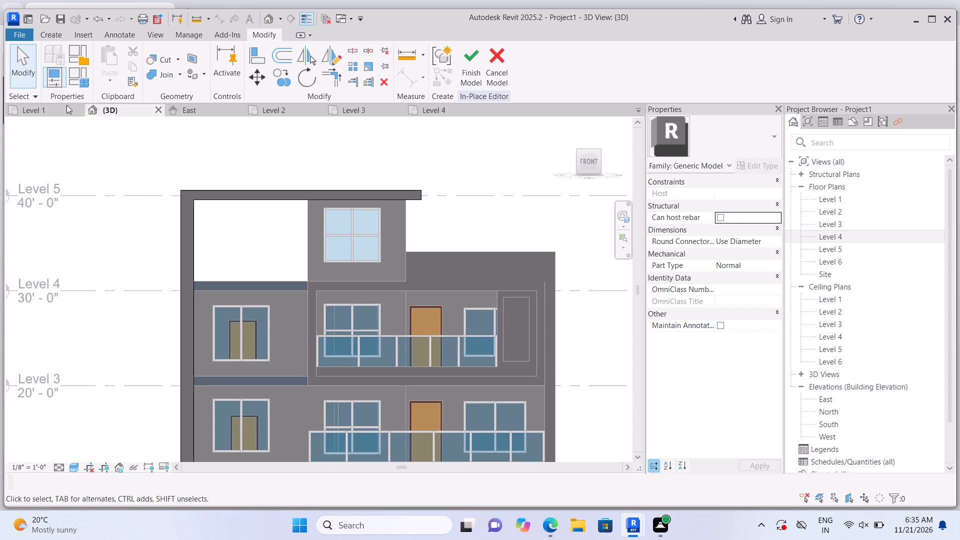
click(52, 37)
click(110, 70)
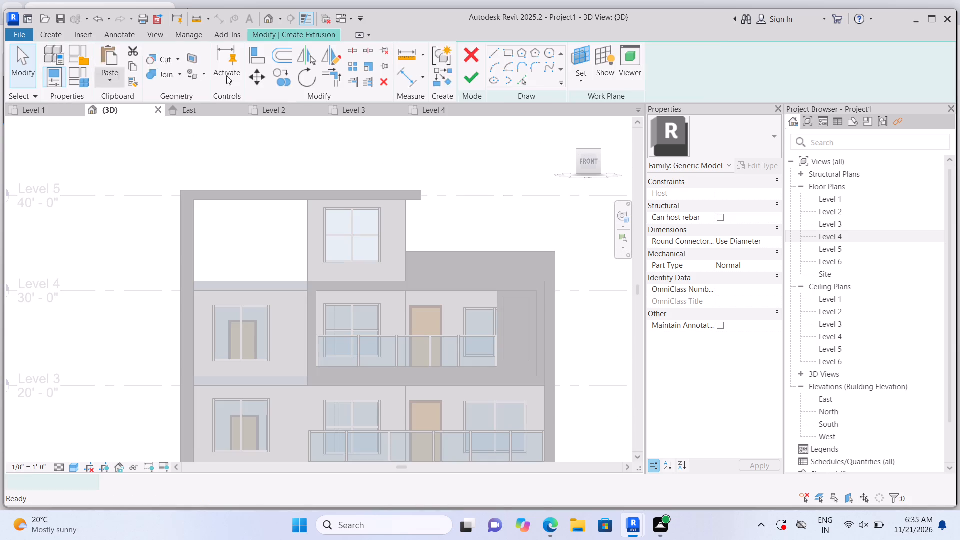
click(656, 80)
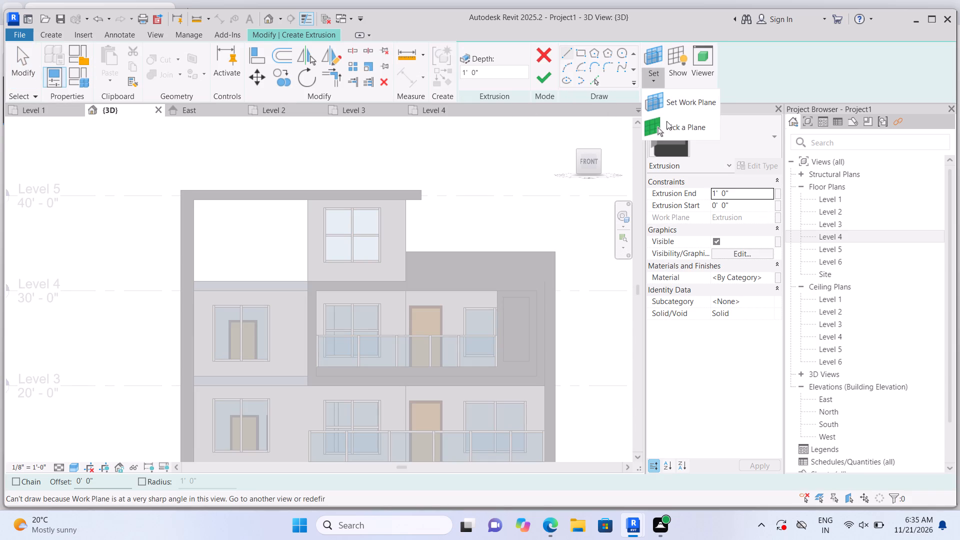
click(666, 121)
scroll(547, 204, up, 2)
scroll(505, 225, up, 1)
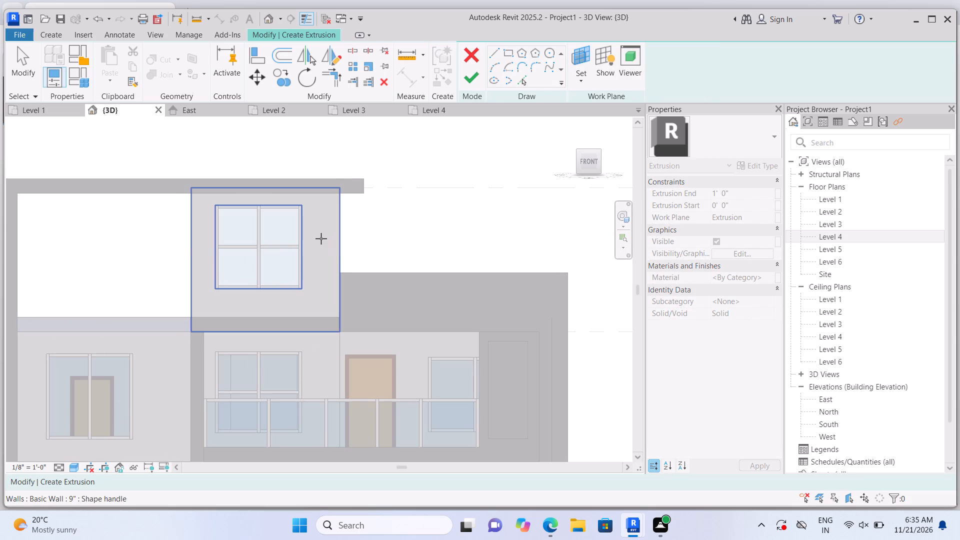
click(321, 238)
click(579, 51)
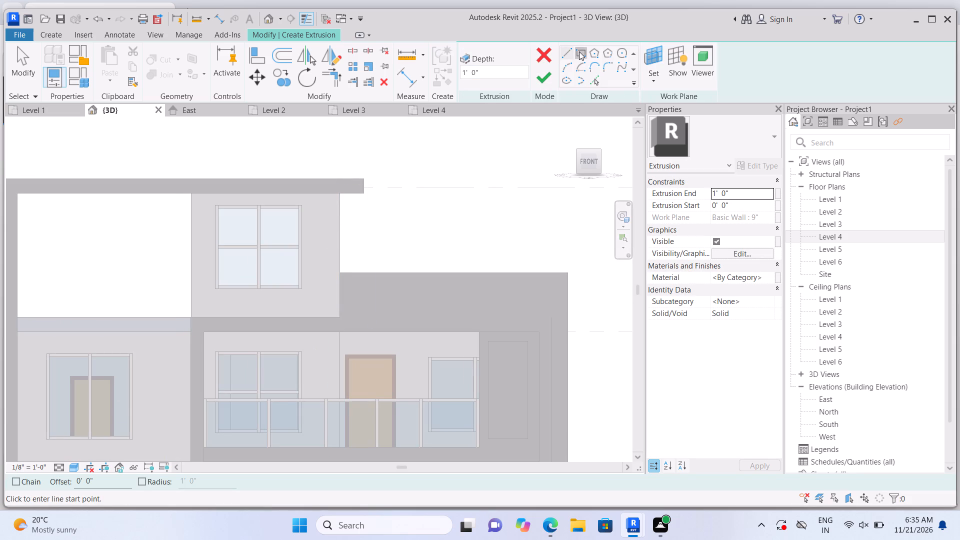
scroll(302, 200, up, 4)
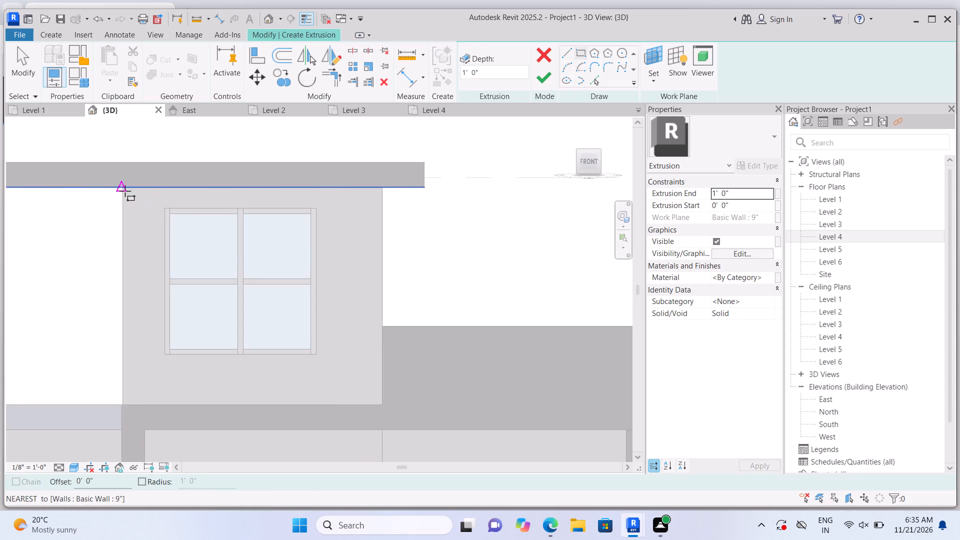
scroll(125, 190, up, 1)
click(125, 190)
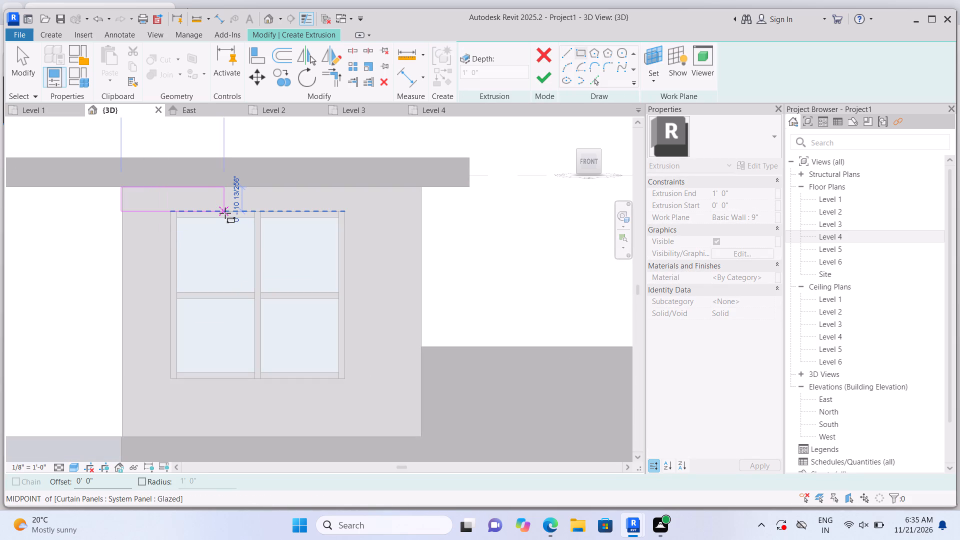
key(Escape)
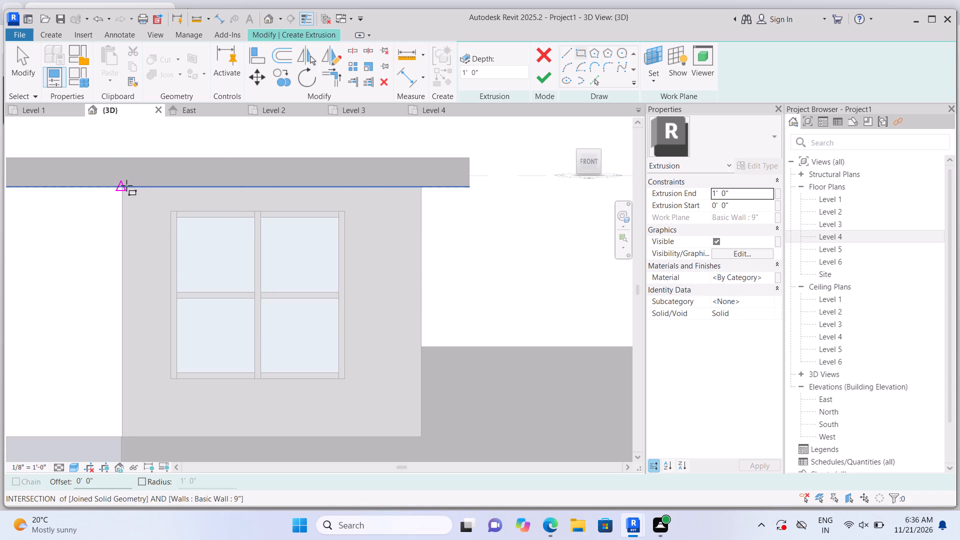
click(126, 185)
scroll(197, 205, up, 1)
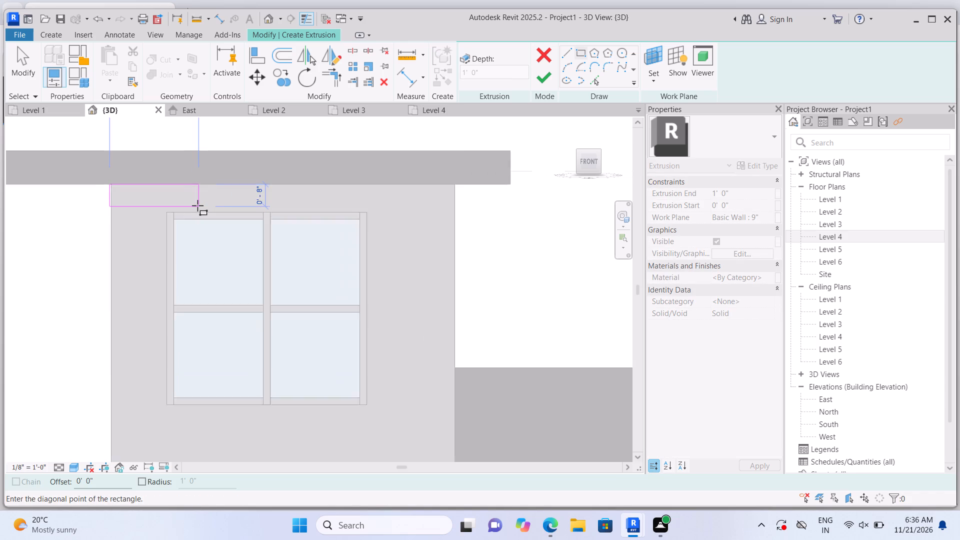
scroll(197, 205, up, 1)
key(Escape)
Sketch a rectangle about 10' 3 1/2" by 10" across the full wall width, between the top slab and the window's head.
scroll(122, 182, up, 6)
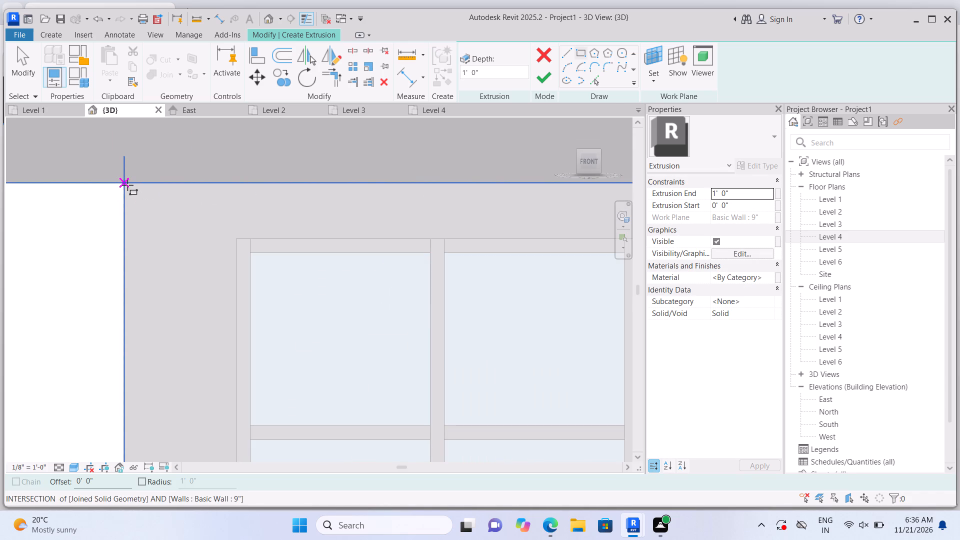
click(127, 185)
scroll(185, 225, down, 2)
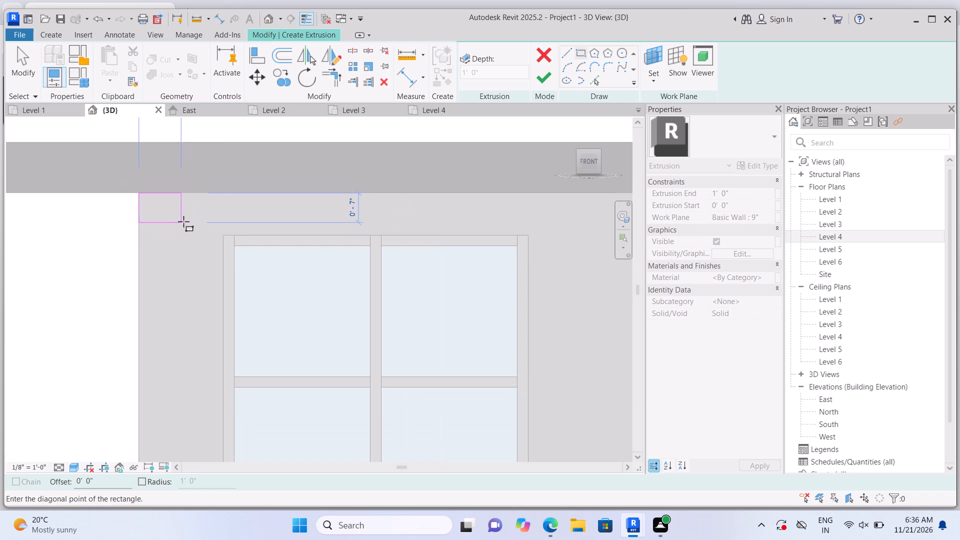
scroll(450, 251, down, 4)
scroll(588, 240, up, 2)
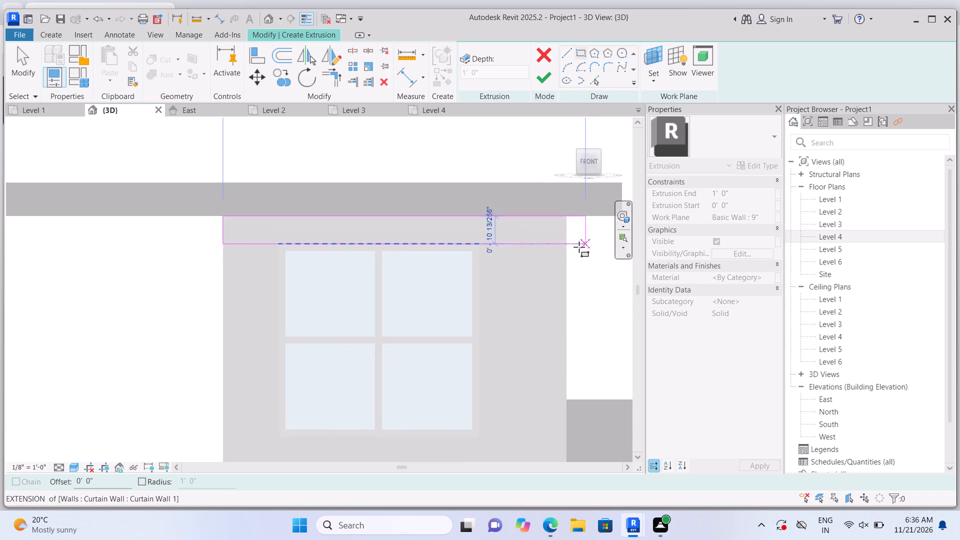
scroll(577, 248, up, 5)
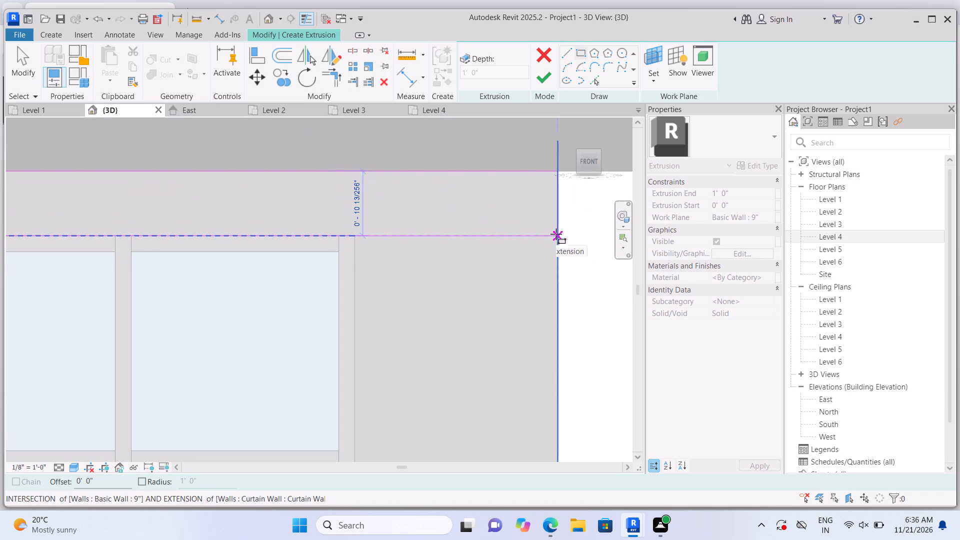
click(556, 234)
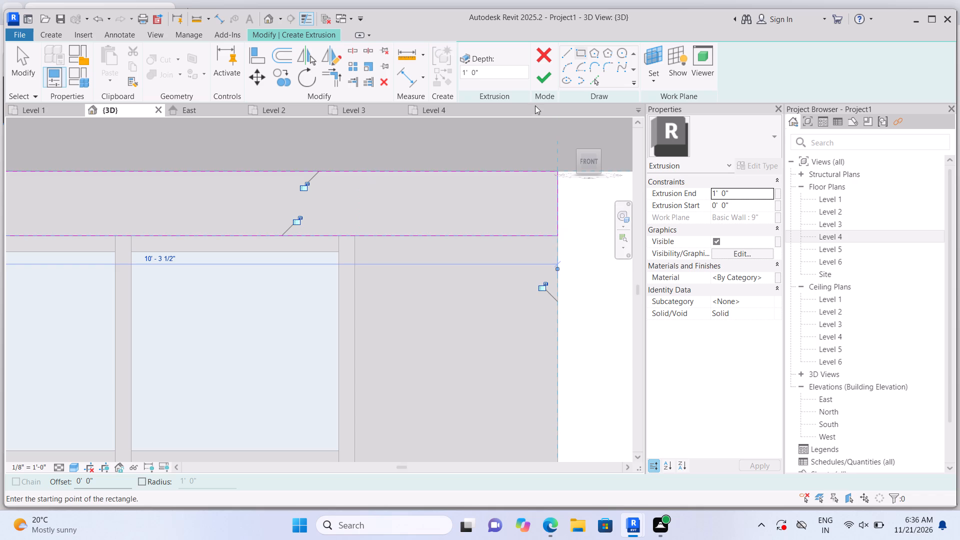
Set the extrusion end to 2" and finish the solid strip above the rooftop window.
click(740, 195)
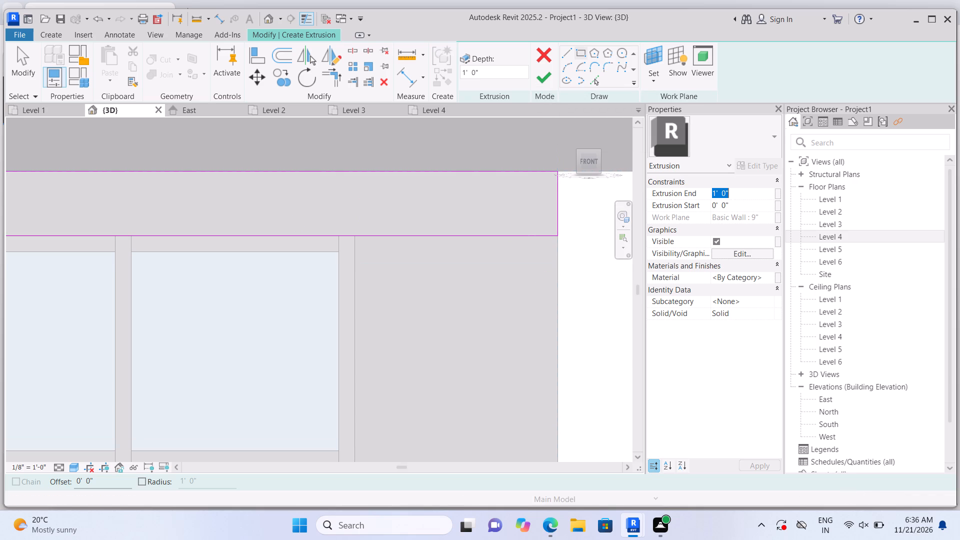
key(BackSpace)
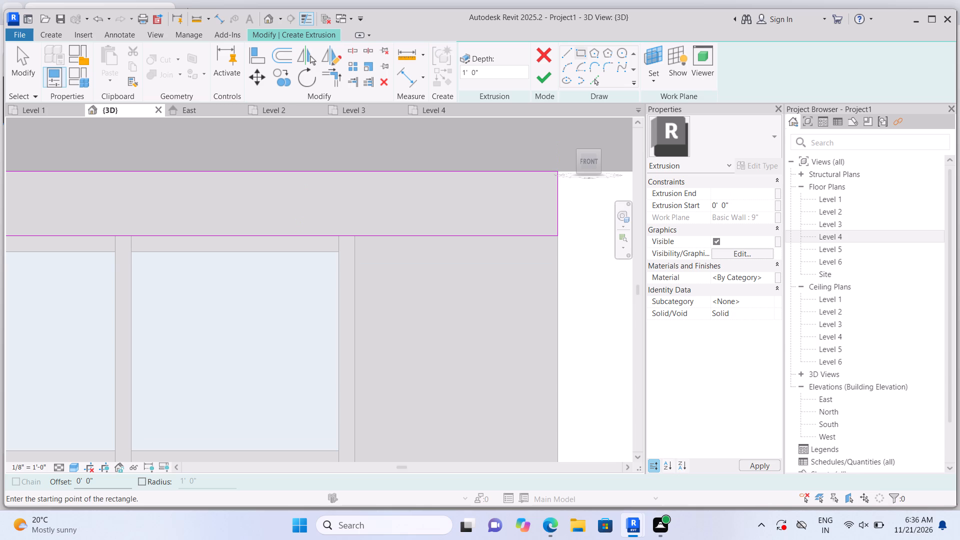
text(2")
key(Return)
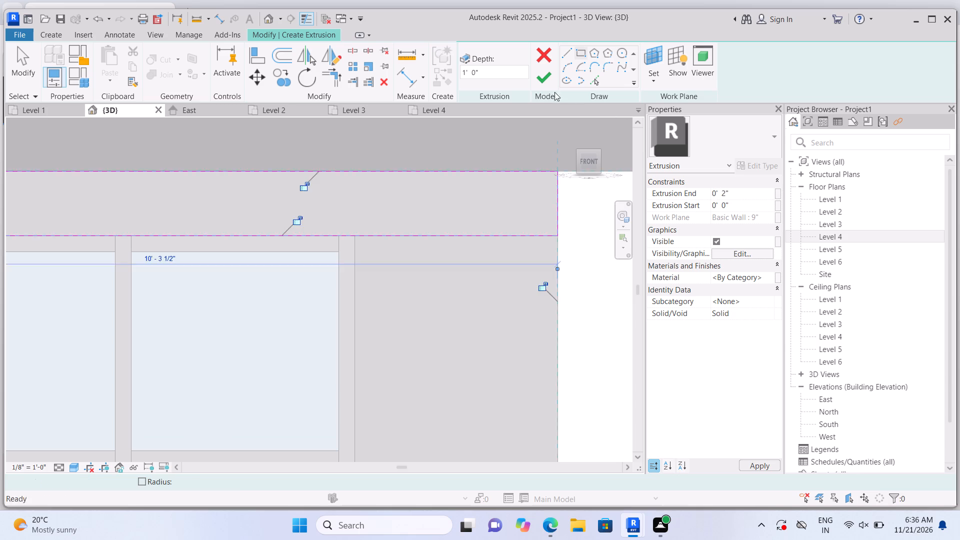
click(544, 77)
scroll(528, 282, down, 2)
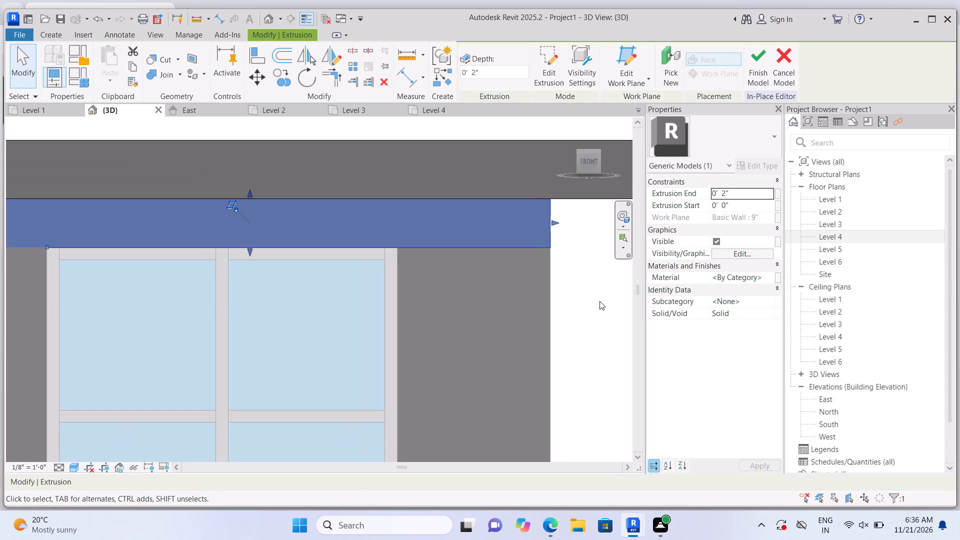
click(599, 301)
Start another rectangular solid extrusion with its work plane on the front face of the rooftop window wall.
scroll(599, 299, down, 2)
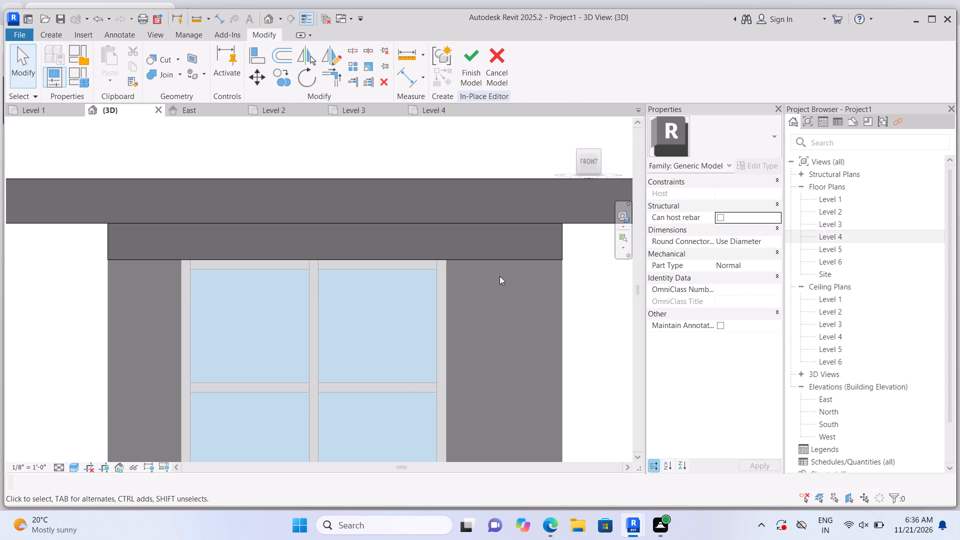
scroll(501, 281, down, 3)
scroll(595, 330, up, 3)
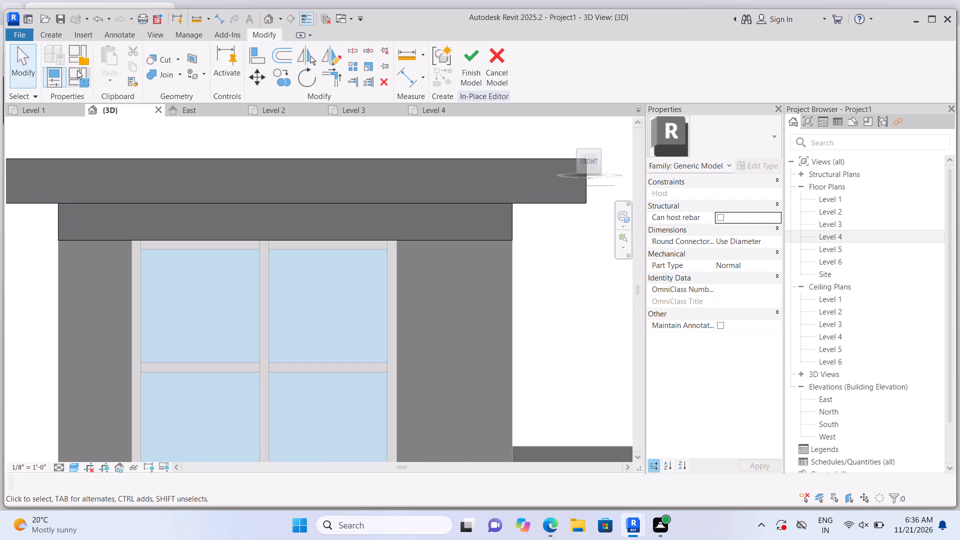
click(55, 34)
click(104, 67)
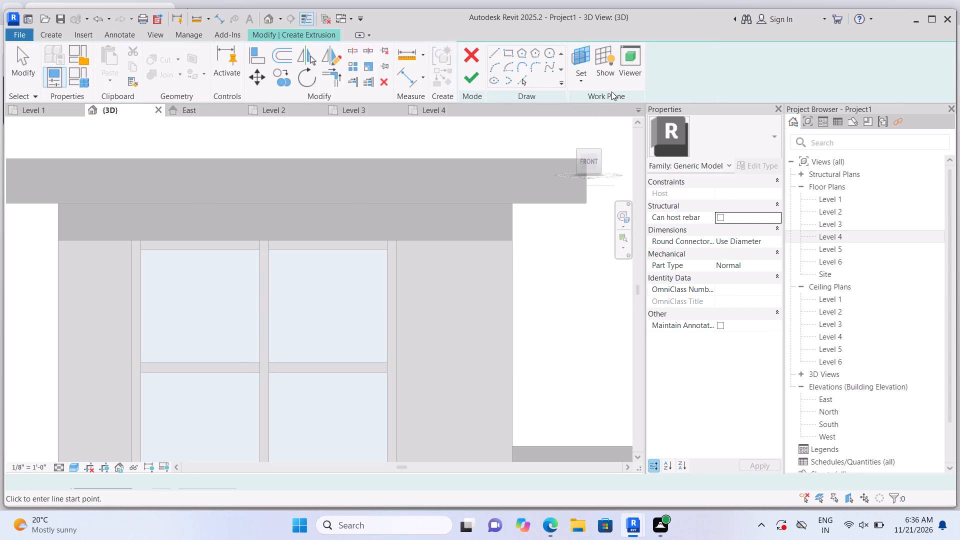
click(652, 77)
click(666, 121)
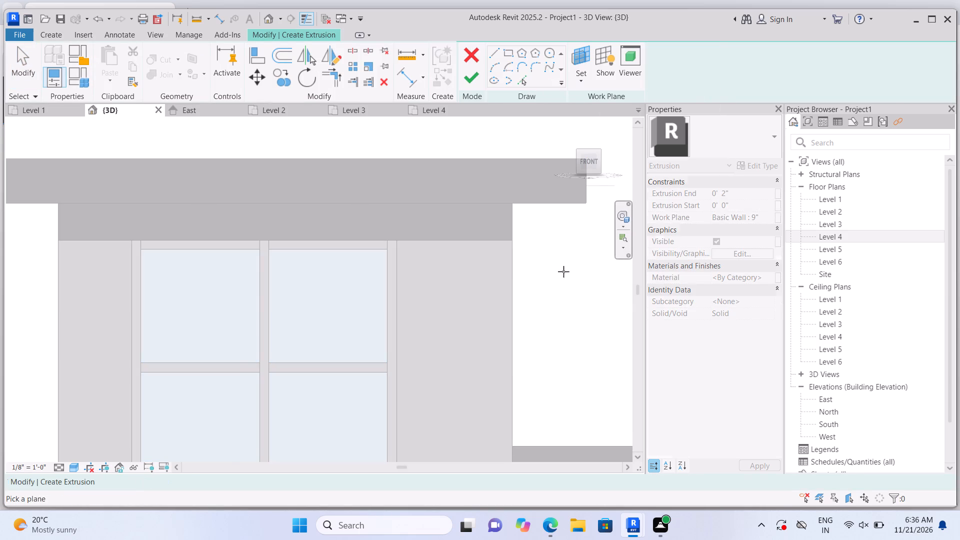
click(491, 300)
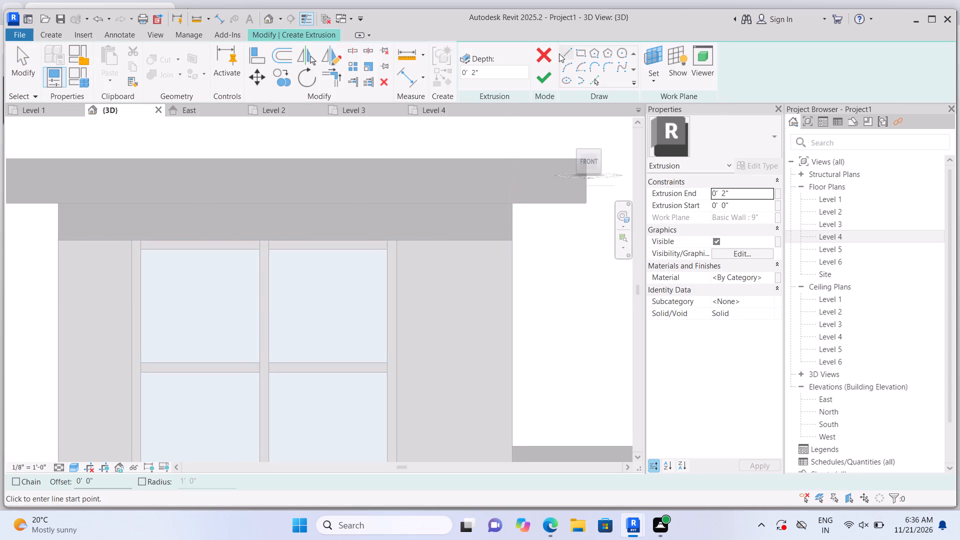
click(583, 52)
Sketch a vertical strip about 7' 9" tall between the wall's left edge and the window, down to the wall base, and finish it 2" deep.
scroll(331, 202, down, 5)
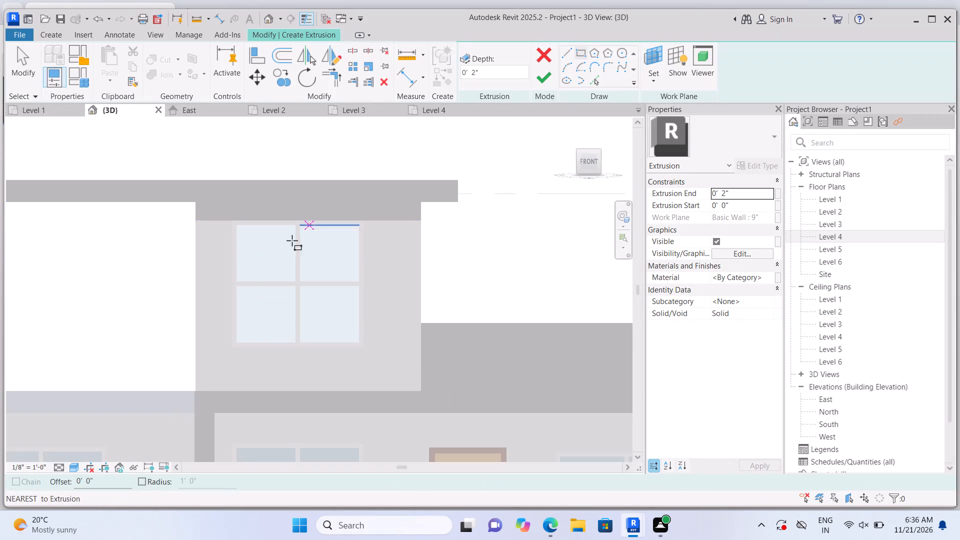
scroll(236, 254, up, 3)
click(176, 204)
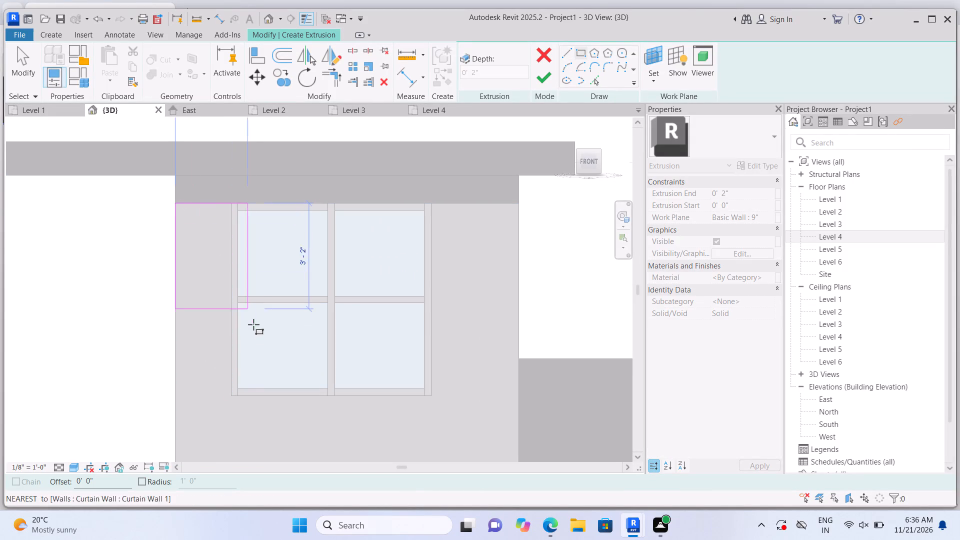
scroll(244, 363, down, 5)
scroll(229, 398, up, 4)
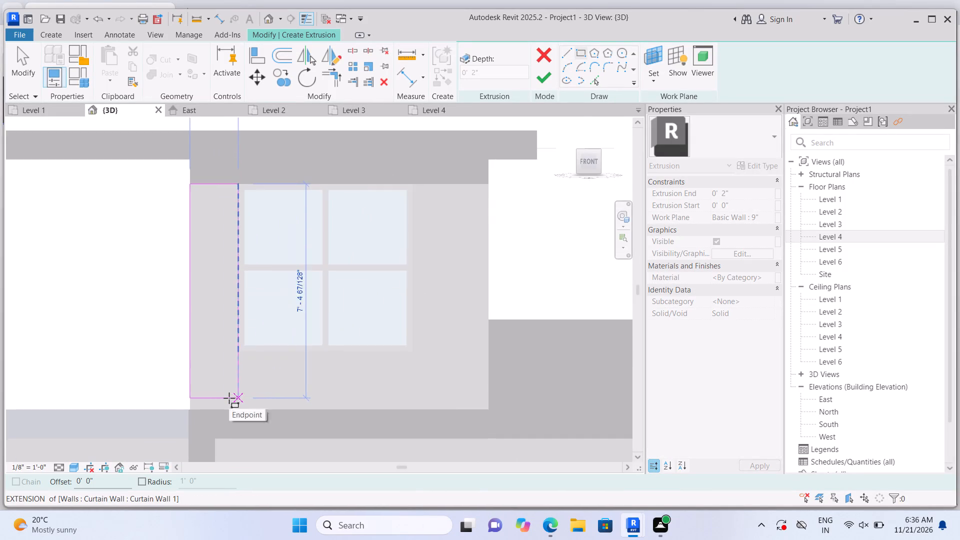
scroll(229, 398, up, 5)
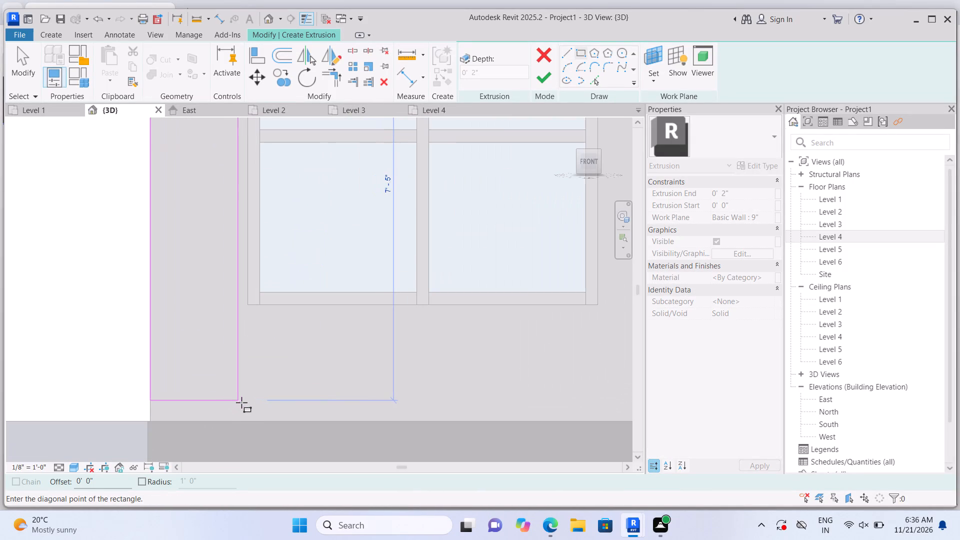
click(243, 417)
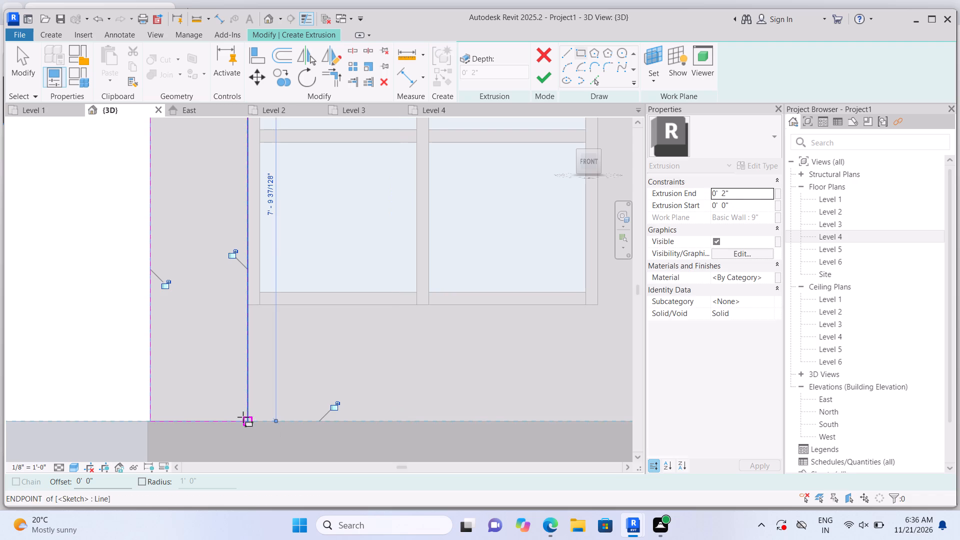
click(539, 81)
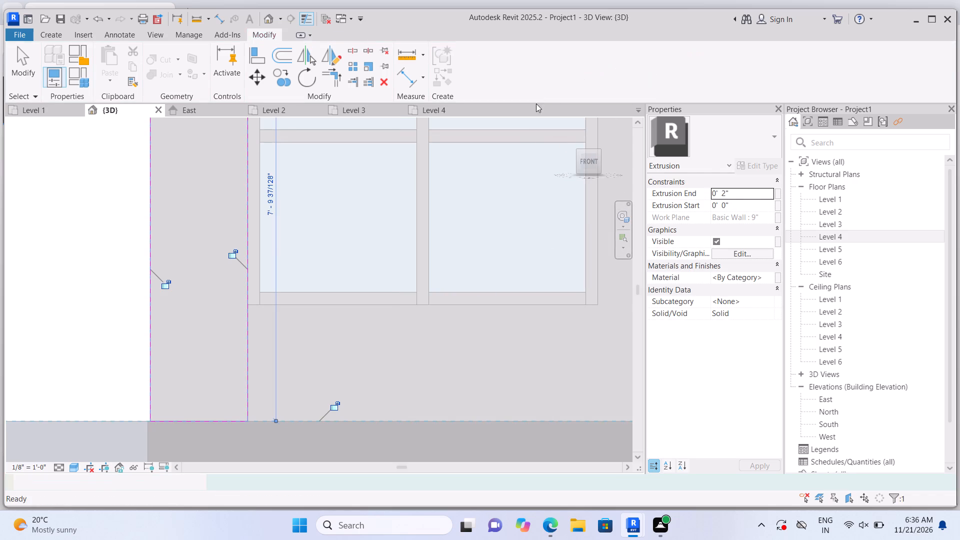
scroll(440, 285, down, 3)
click(187, 303)
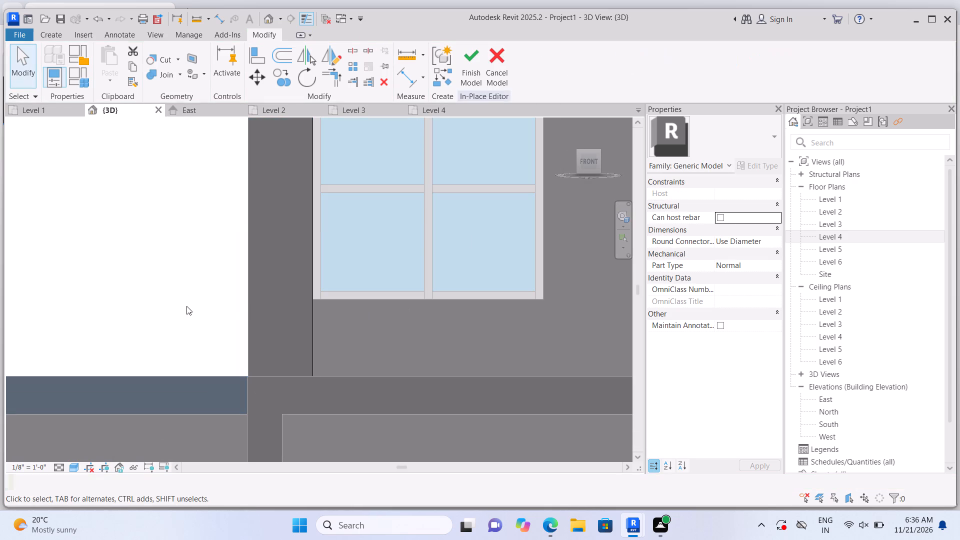
Join the left vertical strip's geometry with the horizontal strip above the window.
scroll(177, 321, down, 6)
scroll(361, 305, up, 4)
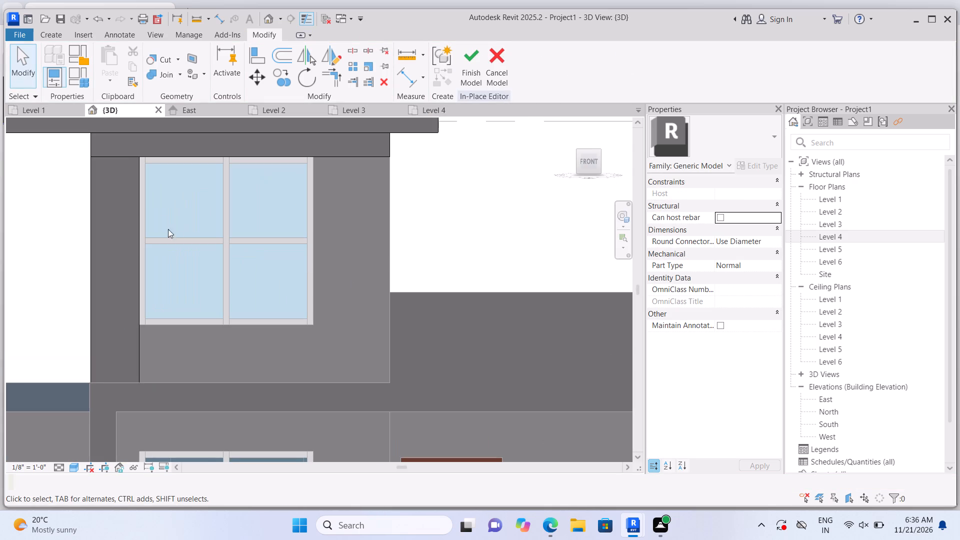
click(179, 76)
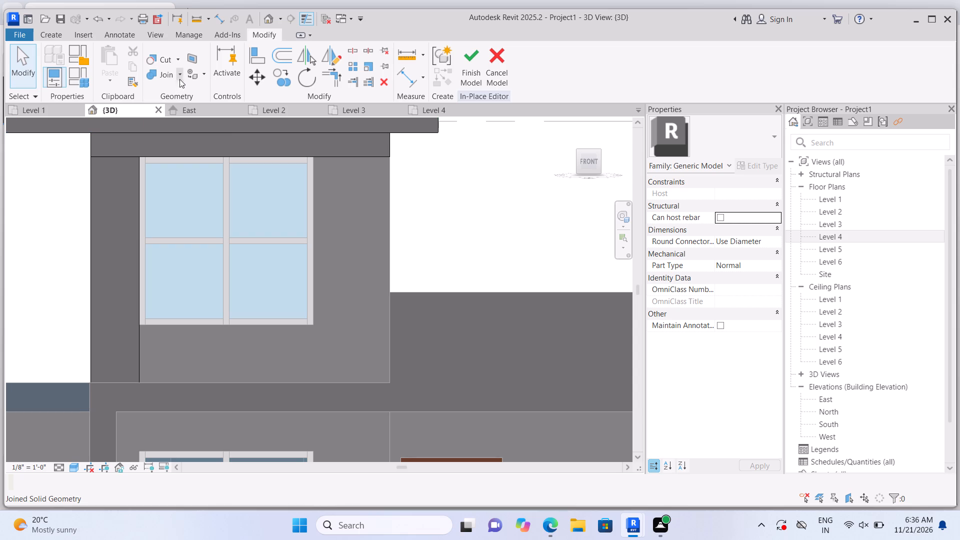
click(177, 93)
click(133, 193)
click(139, 152)
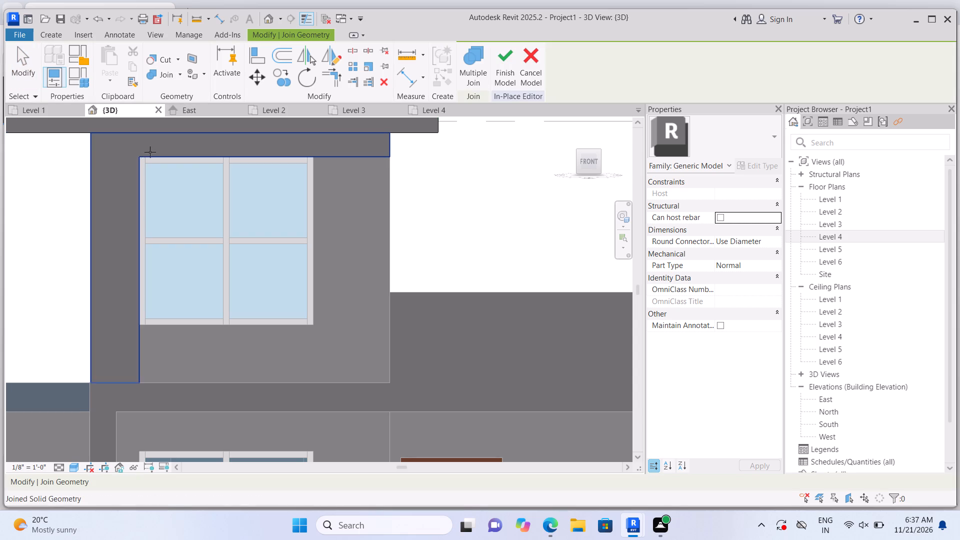
Extrude a matching solid strip, about 7' 9" tall and 2" deep, on the wall face between the window and the wall's right edge.
click(54, 34)
click(108, 51)
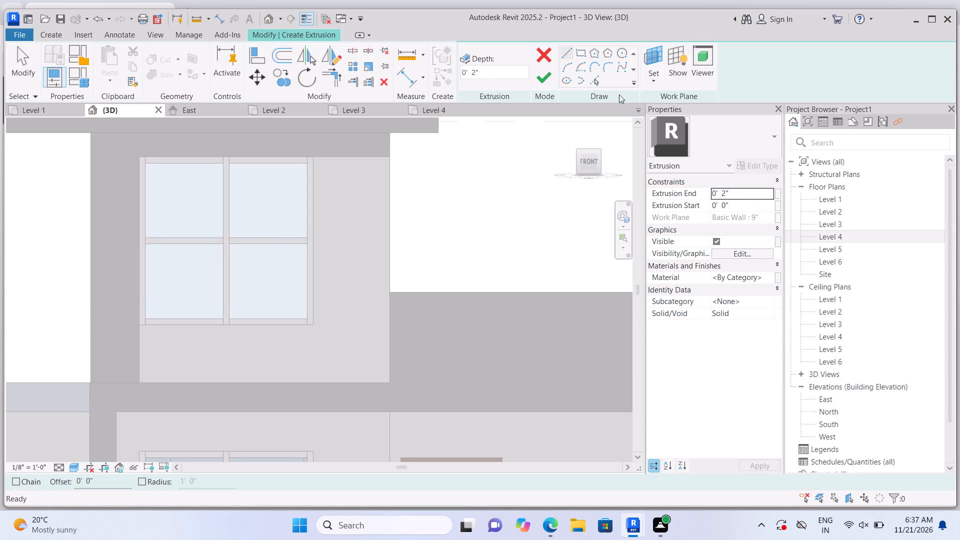
click(653, 85)
click(659, 123)
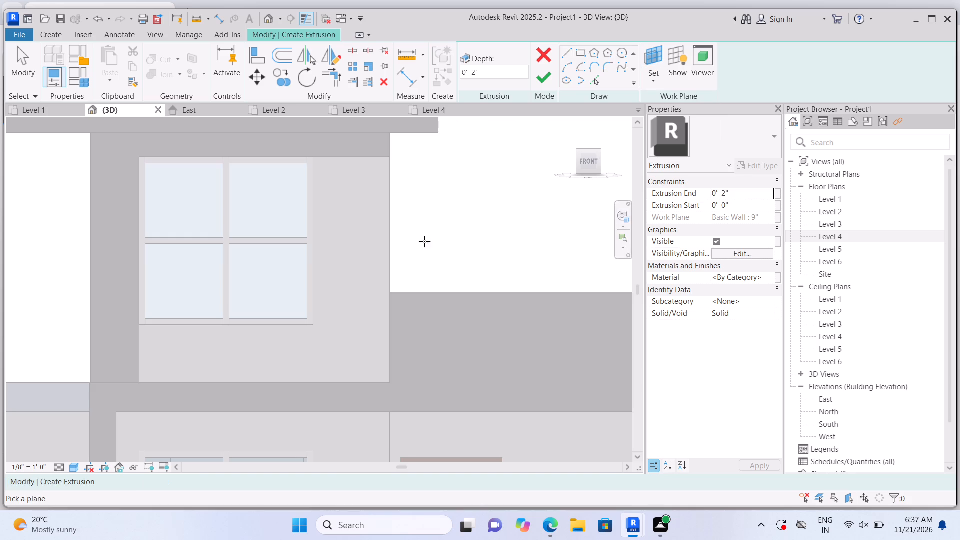
click(347, 237)
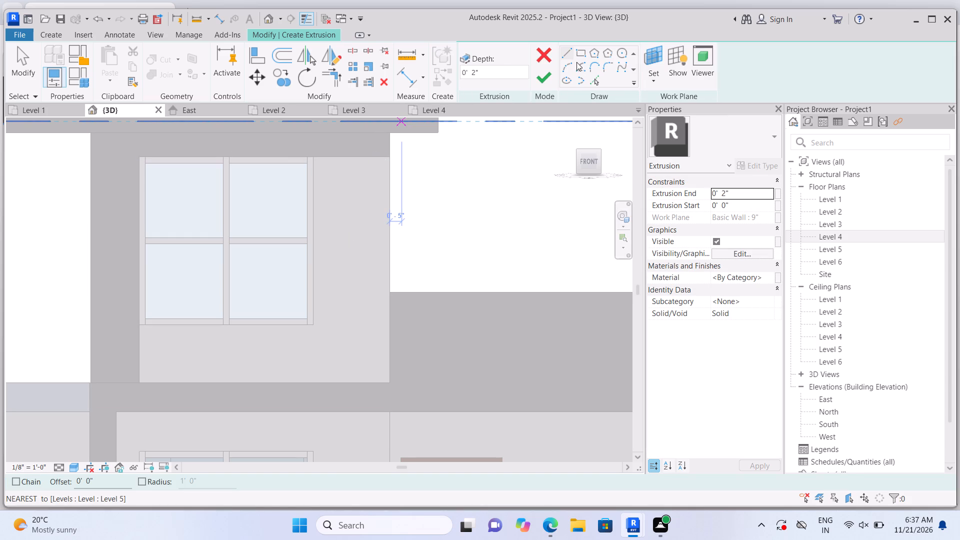
click(578, 55)
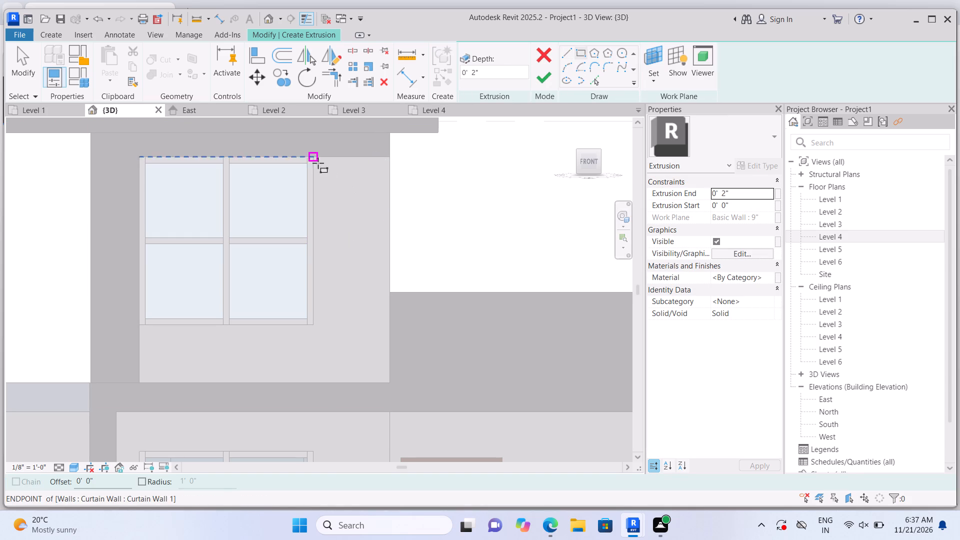
click(313, 155)
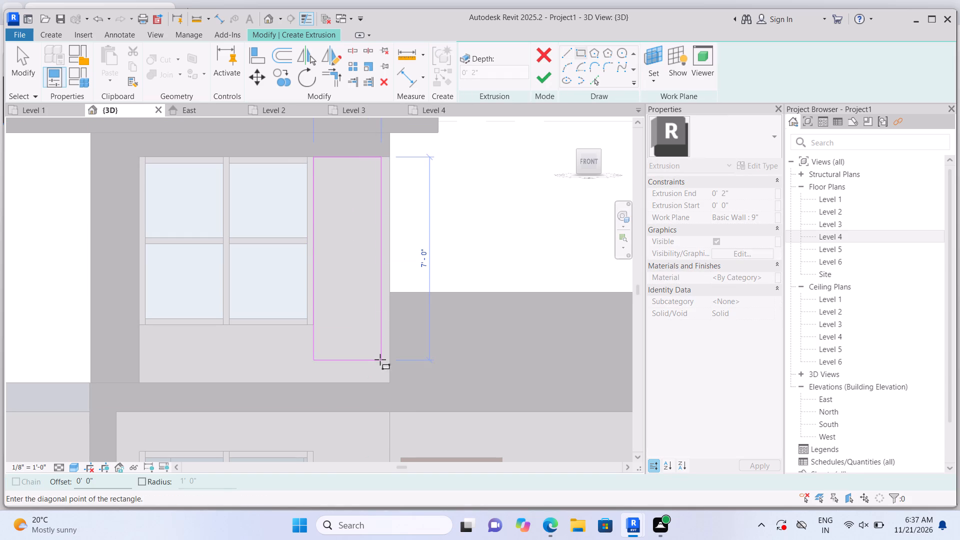
scroll(380, 360, up, 3)
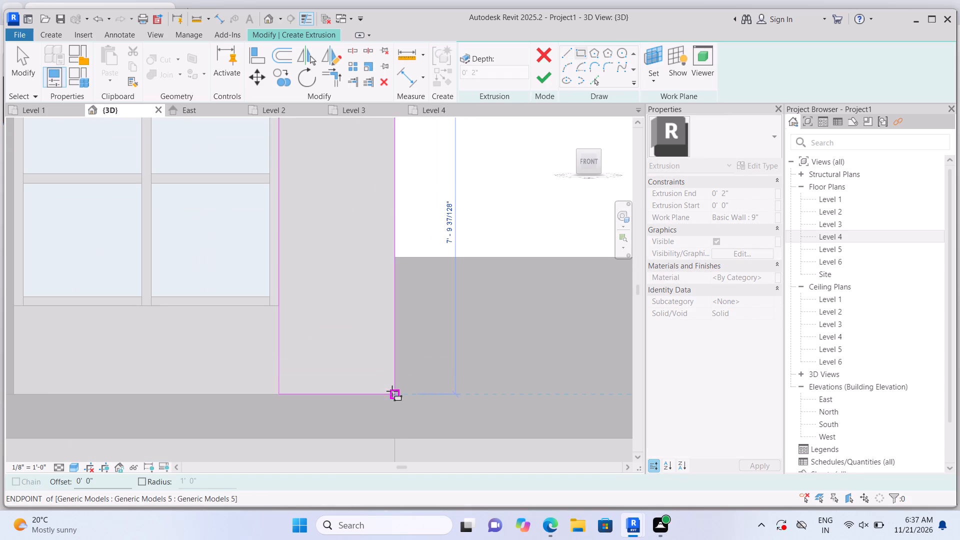
click(392, 391)
click(539, 69)
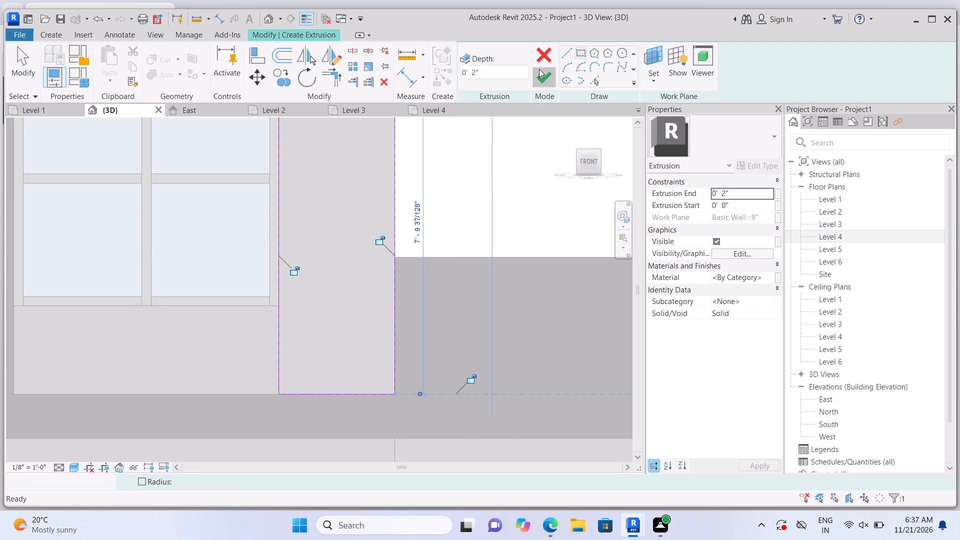
Join the right vertical strip's geometry with the horizontal strip above the rooftop window.
scroll(510, 249, down, 5)
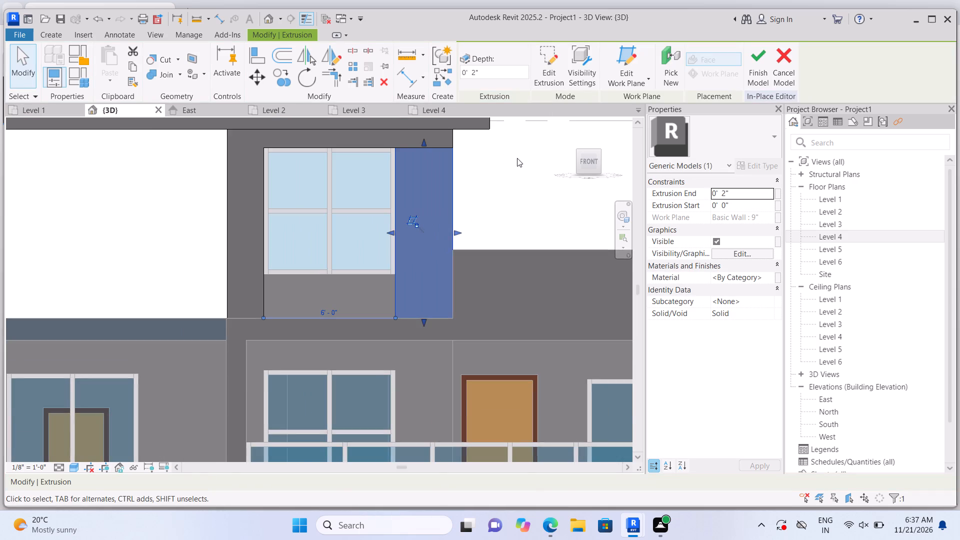
scroll(515, 157, up, 1)
click(179, 73)
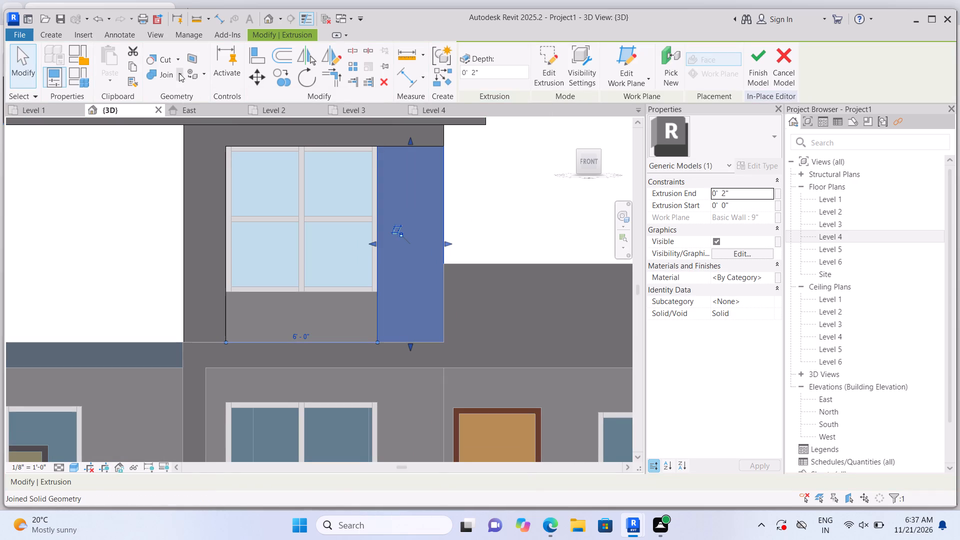
click(183, 86)
click(403, 229)
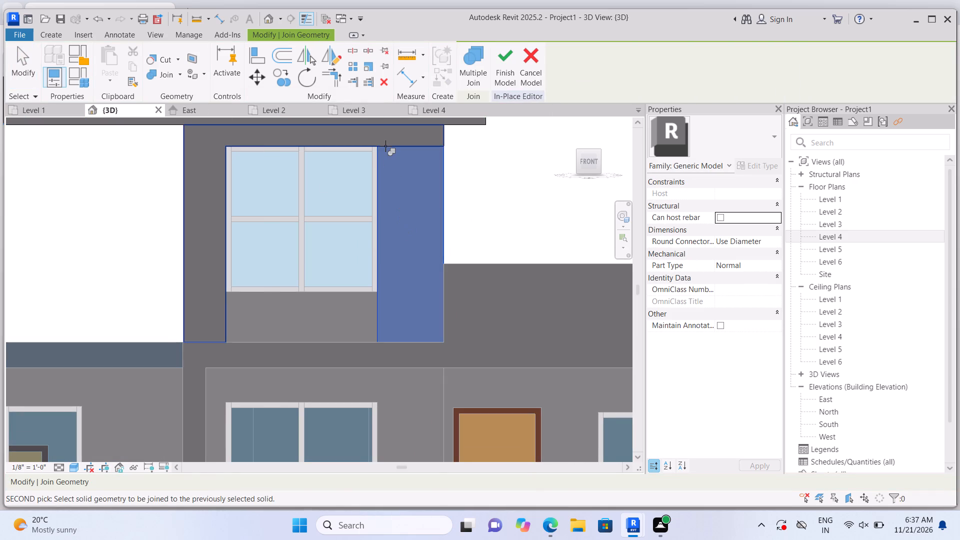
click(385, 146)
Extrude a solid rectangle 6' 0" wide, about 2' tall and 2" deep on the wall face below the rooftop window.
click(64, 34)
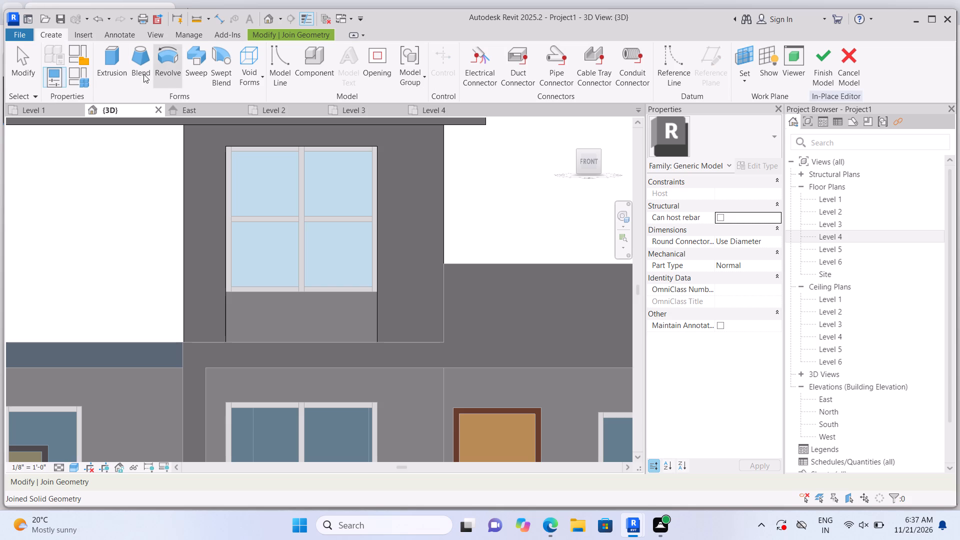
click(125, 68)
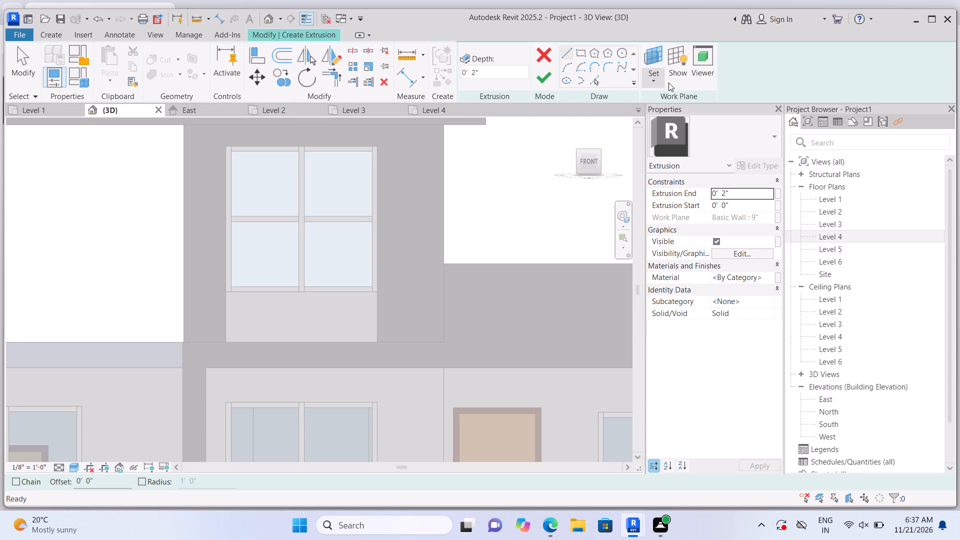
click(654, 84)
click(660, 119)
scroll(426, 278, up, 1)
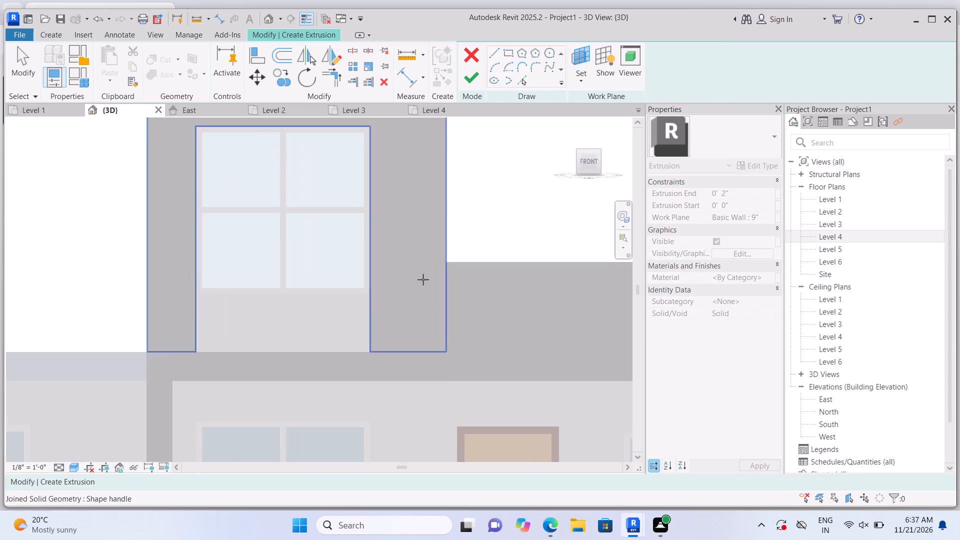
click(271, 327)
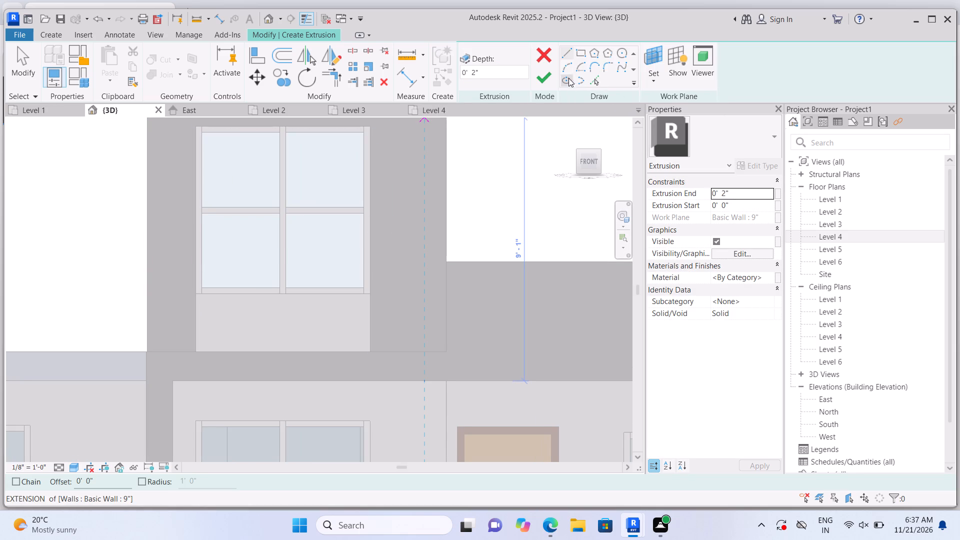
click(580, 51)
scroll(296, 354, up, 1)
scroll(233, 330, up, 1)
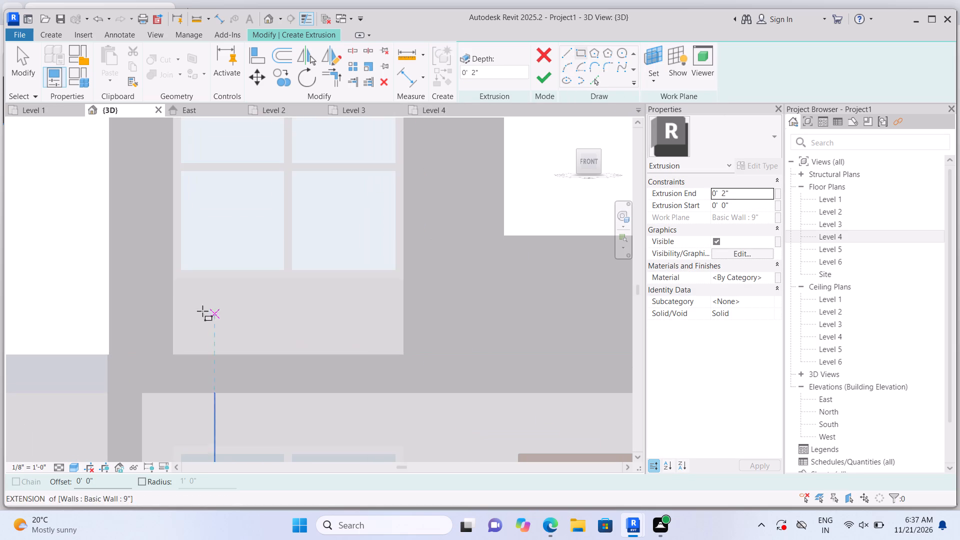
click(172, 280)
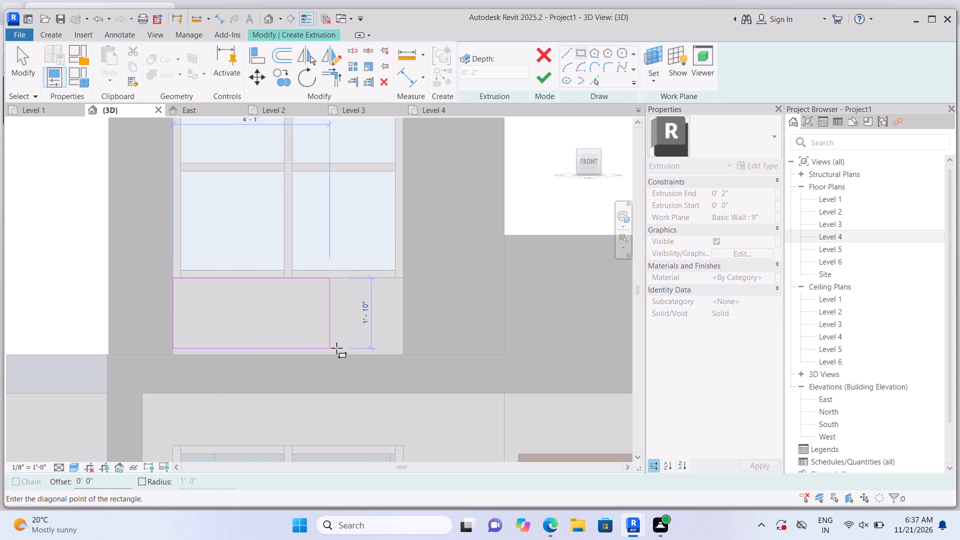
click(407, 353)
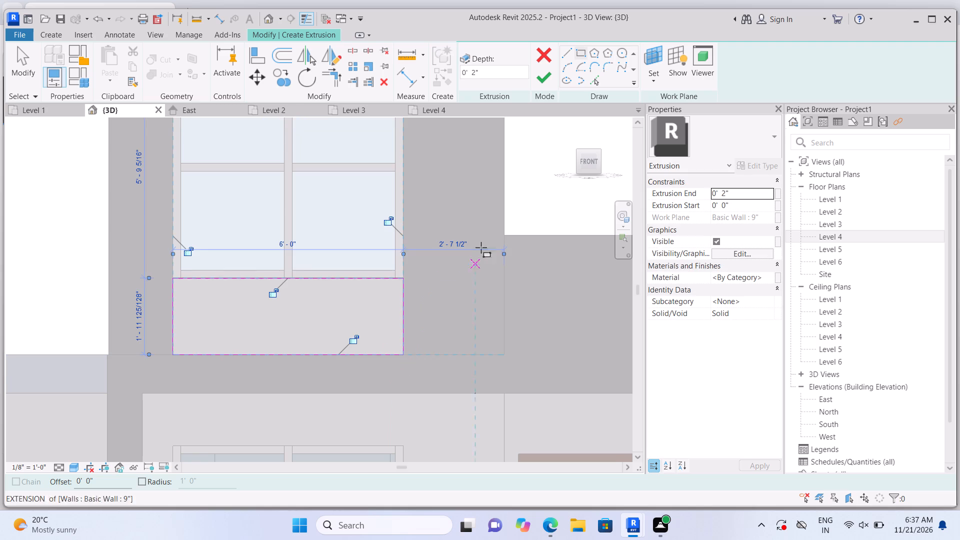
click(552, 80)
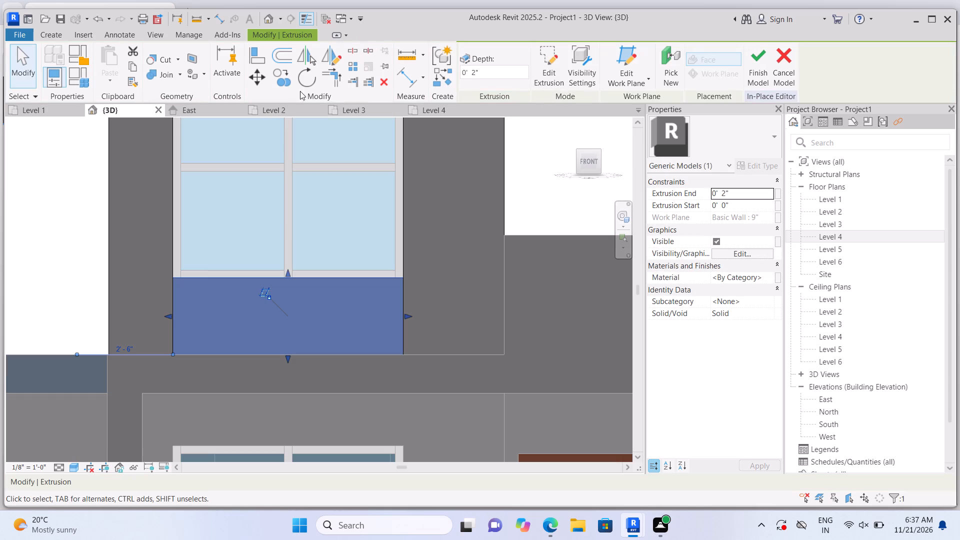
Join the panel below the rooftop window with the surrounding joined trim.
click(181, 75)
click(183, 96)
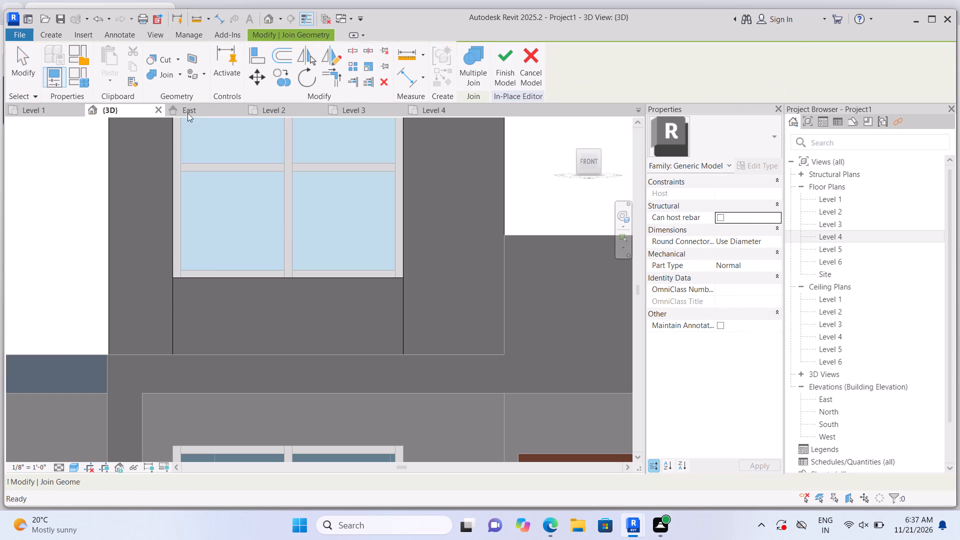
click(298, 299)
click(471, 255)
Extrude a solid band about 2' 6" tall and 2" deep across the left bay's wall face, above its uppermost window.
scroll(441, 268, down, 6)
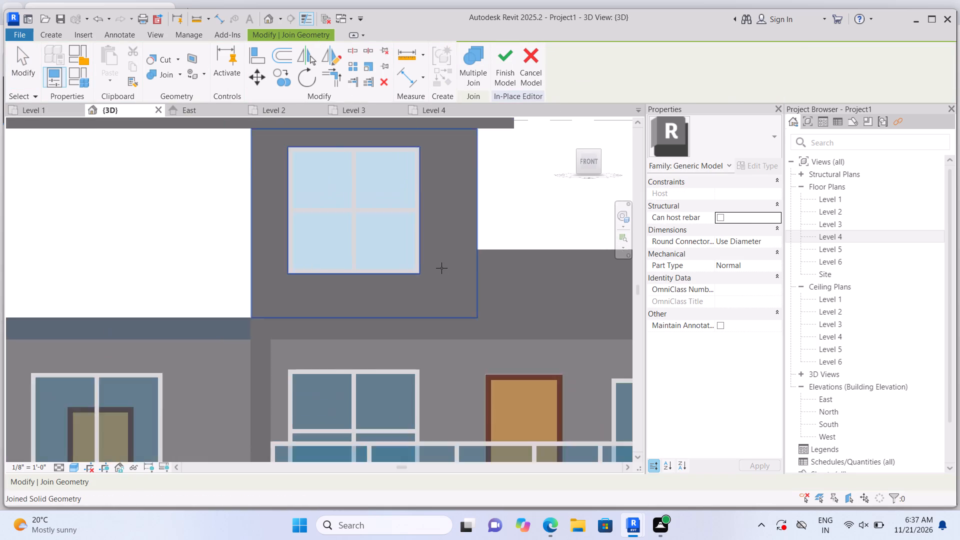
scroll(441, 268, down, 5)
scroll(362, 265, down, 6)
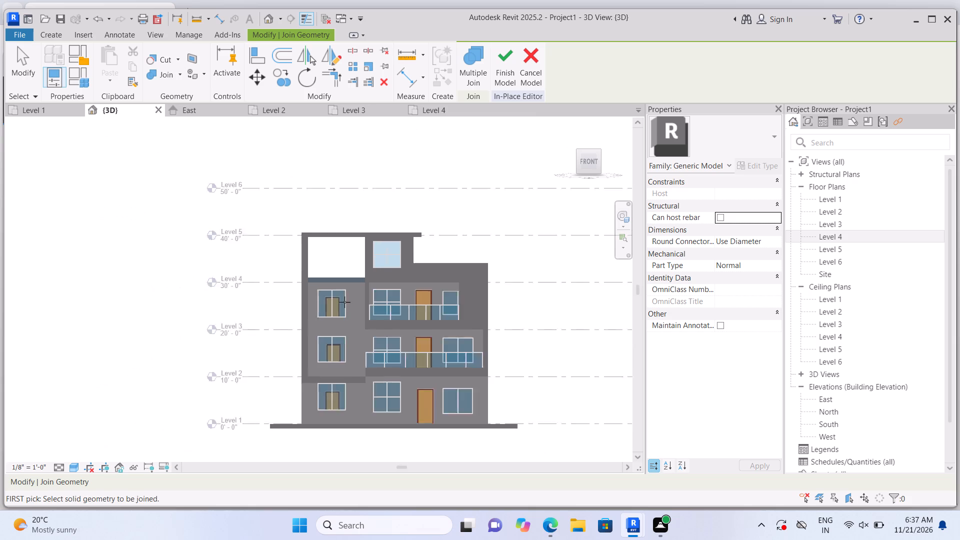
scroll(343, 314, up, 11)
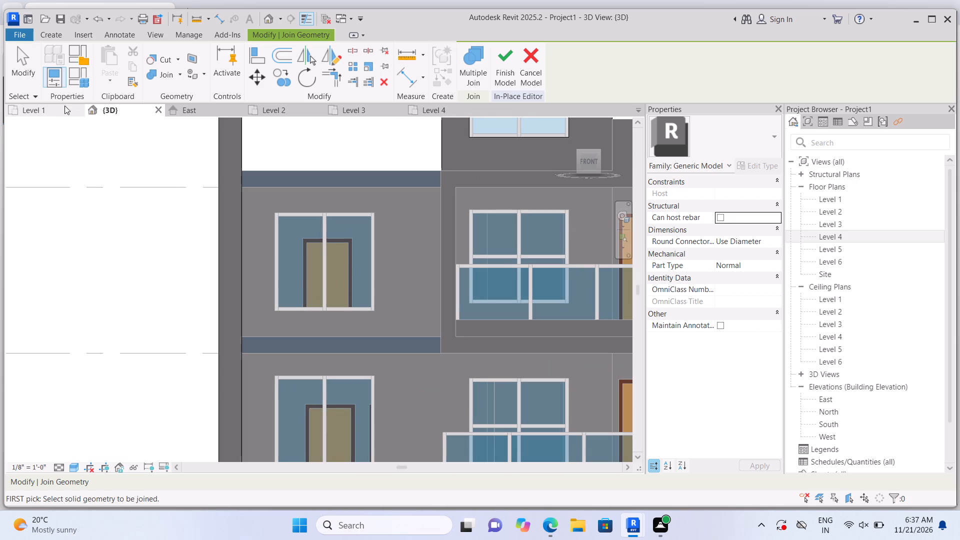
click(52, 31)
click(127, 57)
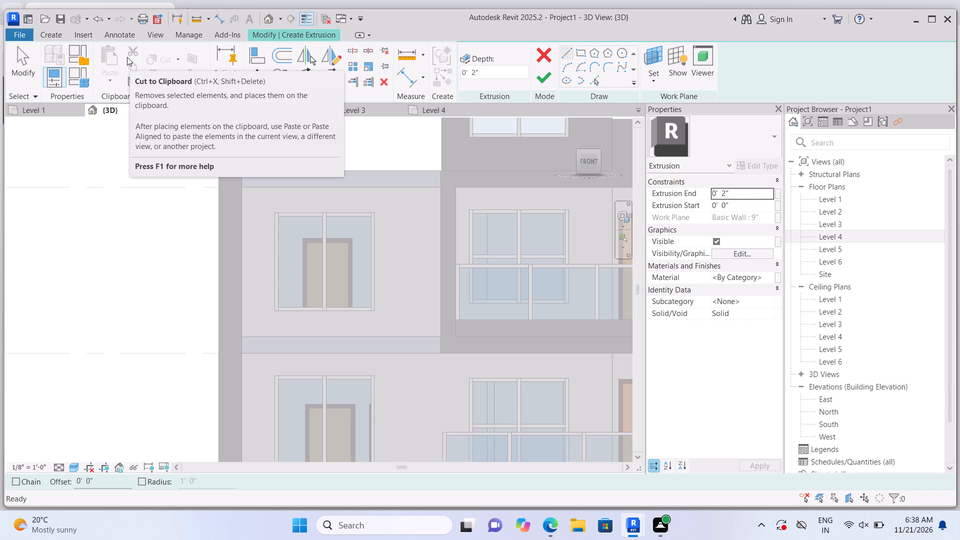
click(660, 78)
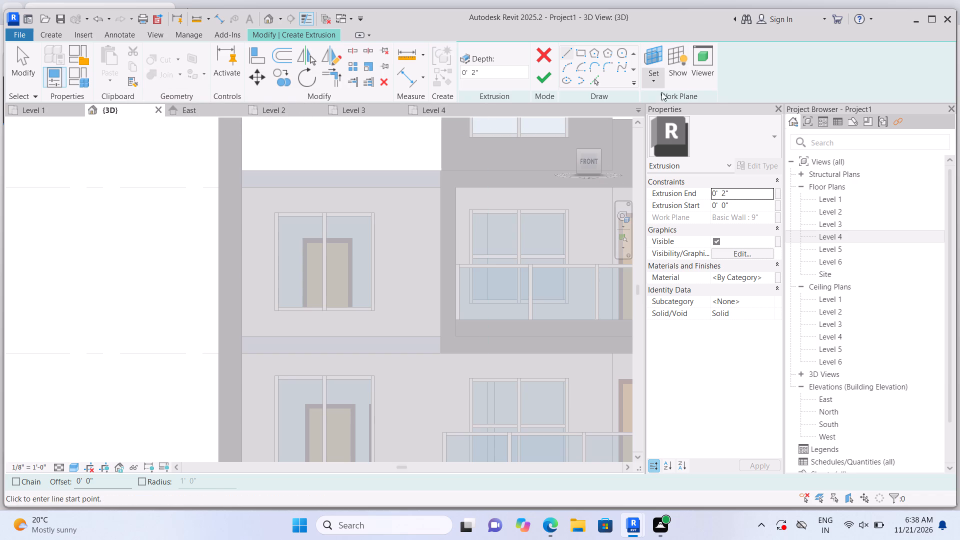
click(669, 117)
click(396, 273)
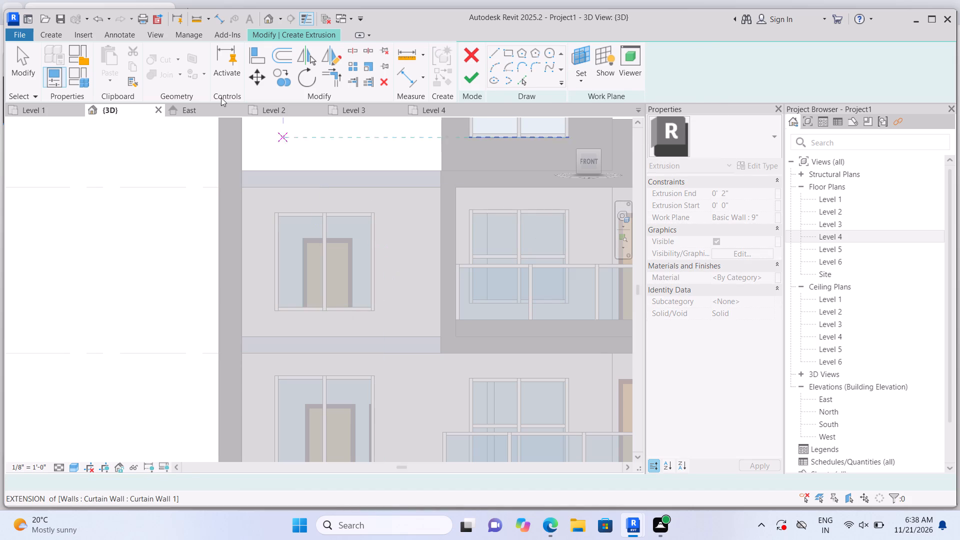
click(580, 54)
scroll(420, 149, up, 1)
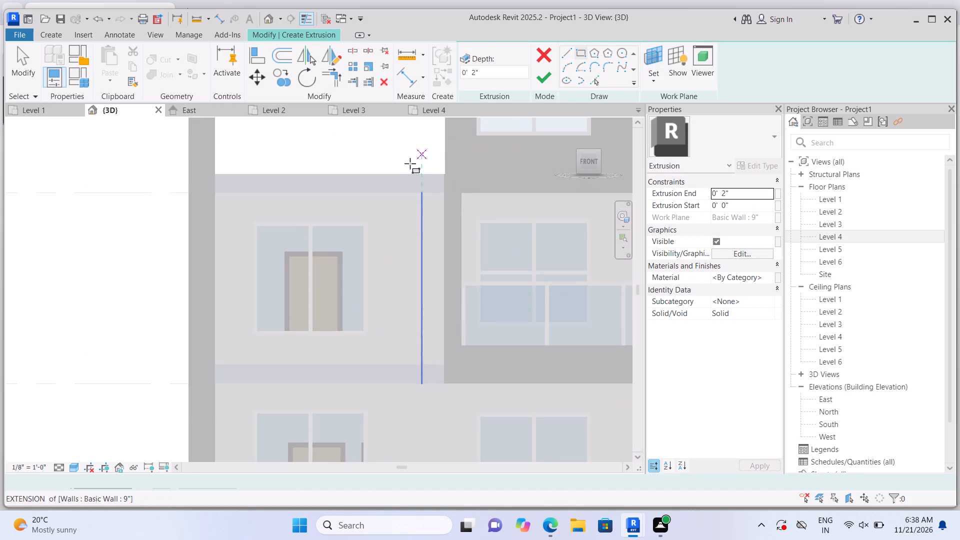
scroll(394, 181, up, 3)
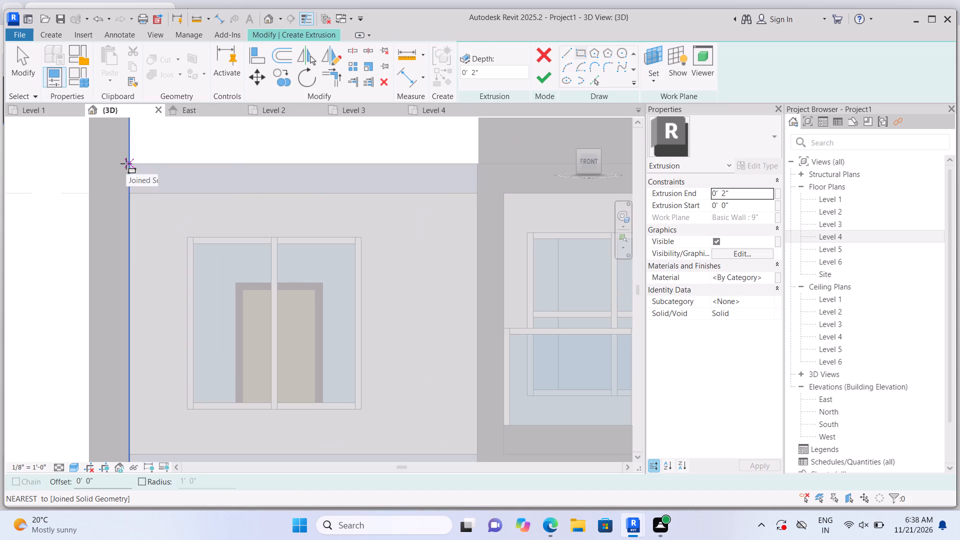
click(132, 166)
scroll(287, 225, up, 1)
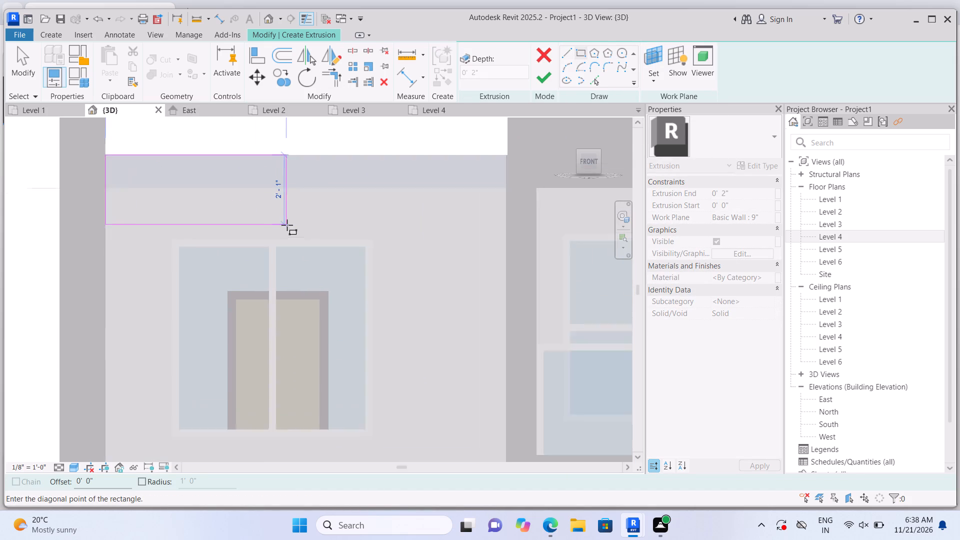
scroll(287, 225, up, 2)
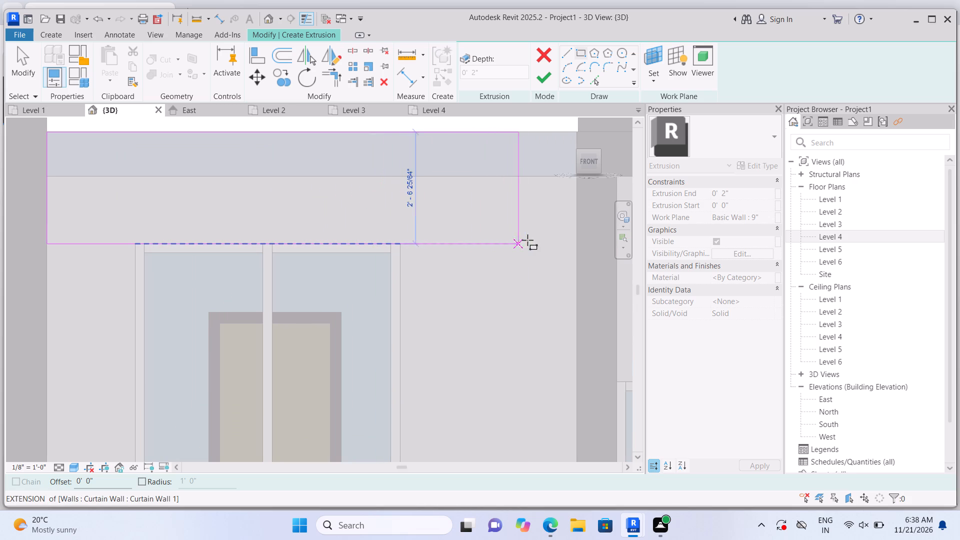
click(577, 243)
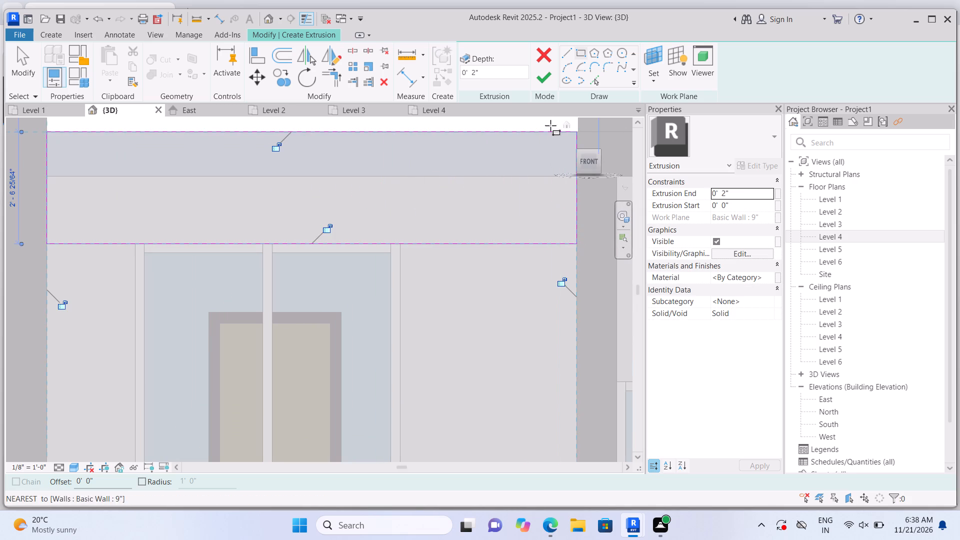
click(539, 80)
scroll(481, 188, down, 3)
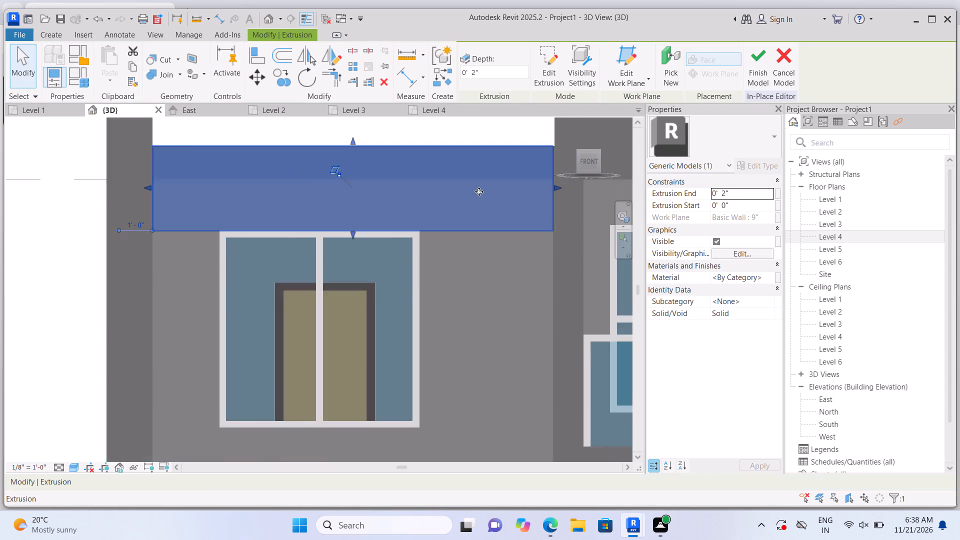
scroll(479, 191, down, 7)
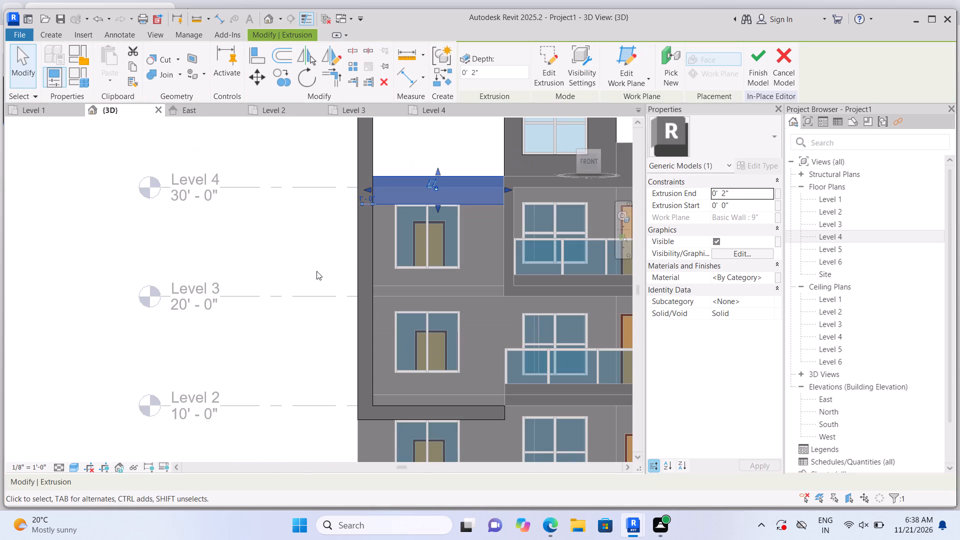
click(316, 271)
Extrude a vertical solid strip about 7' 6" tall and 2" deep between the frame's left leg and the left bay's uppermost window.
scroll(557, 220, up, 3)
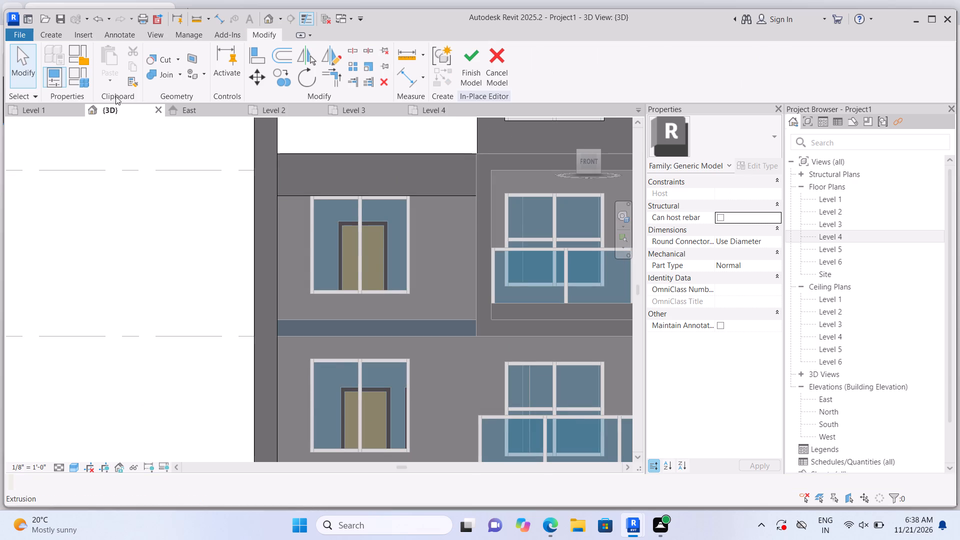
click(49, 36)
click(113, 54)
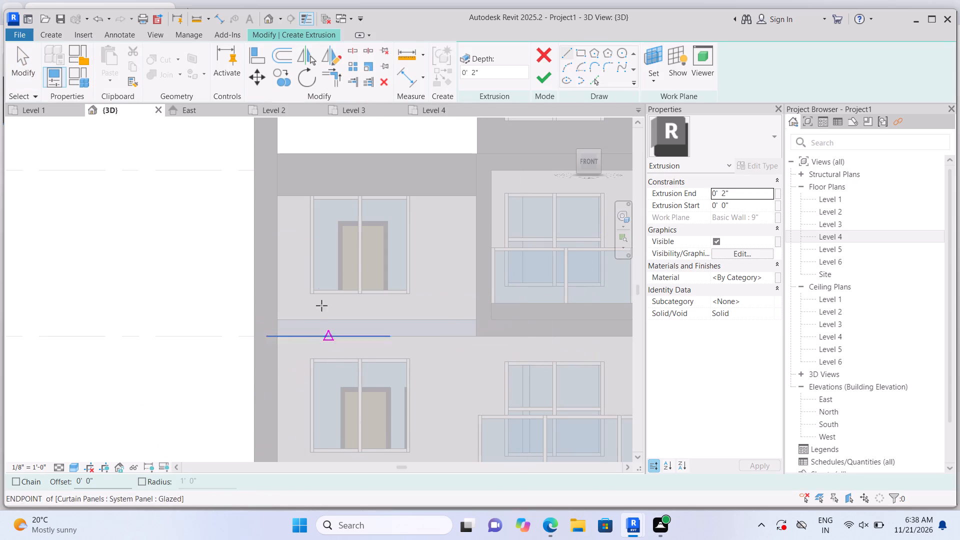
click(661, 86)
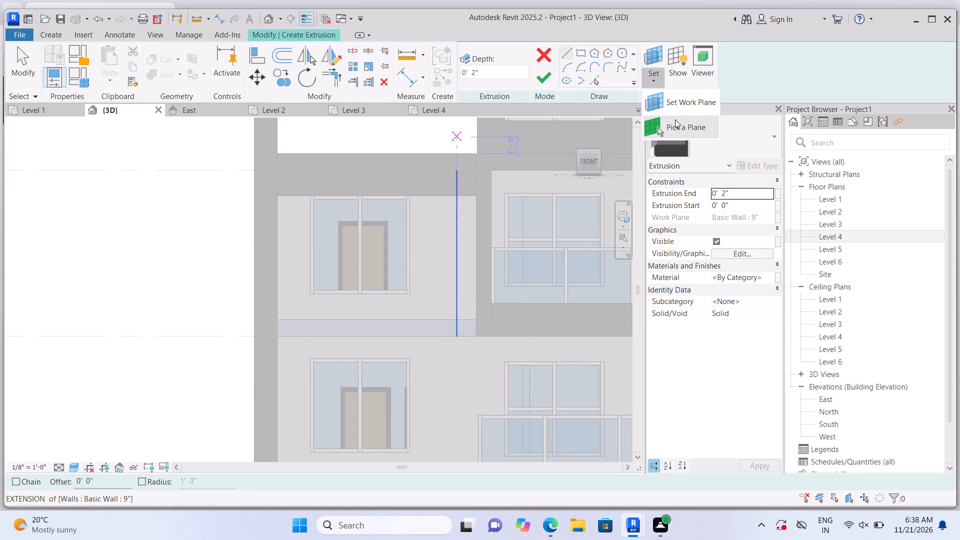
click(675, 119)
scroll(573, 193, up, 2)
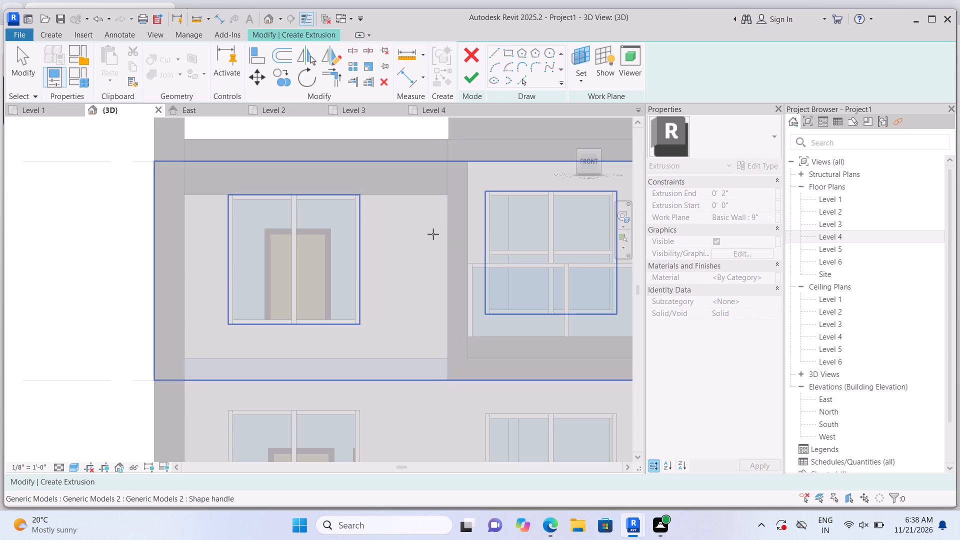
click(433, 234)
click(581, 54)
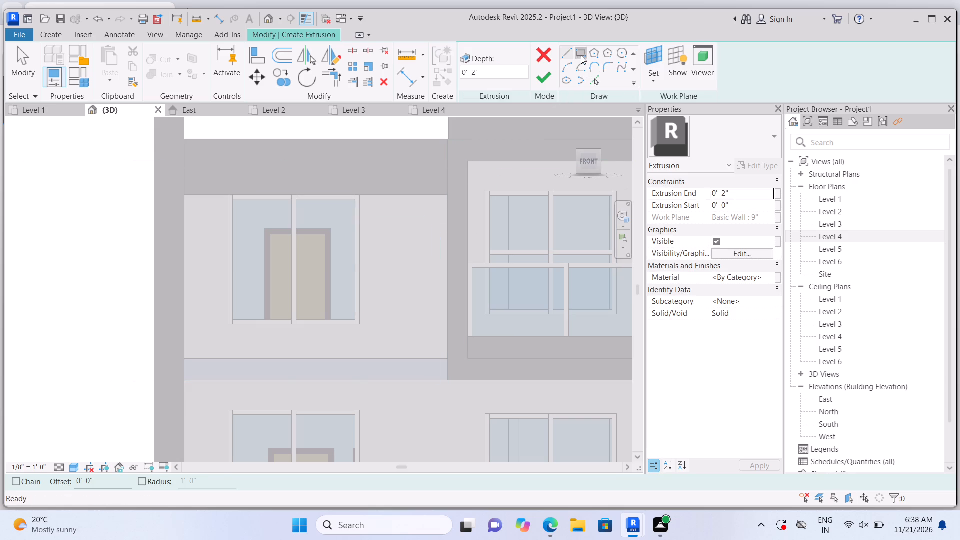
scroll(310, 266, up, 2)
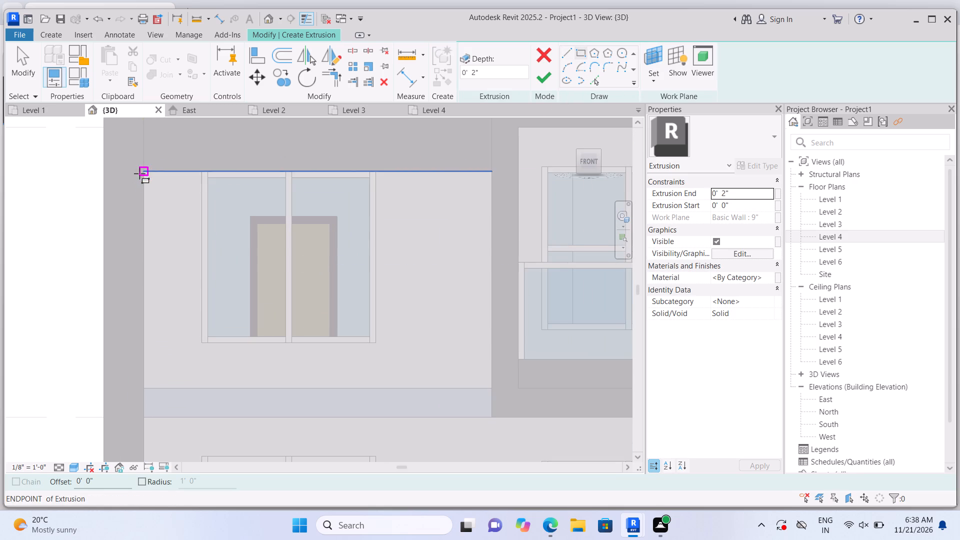
click(140, 171)
scroll(201, 340, up, 3)
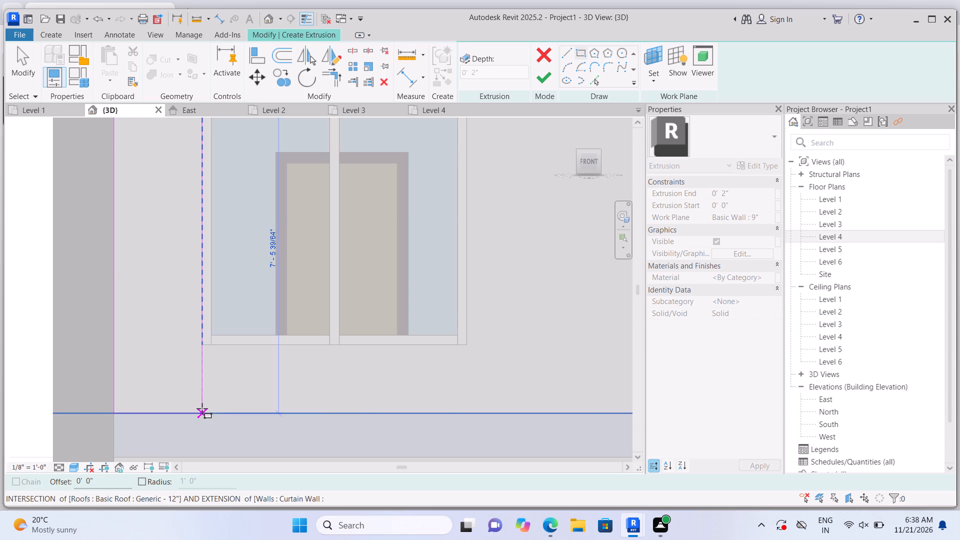
click(202, 408)
click(551, 81)
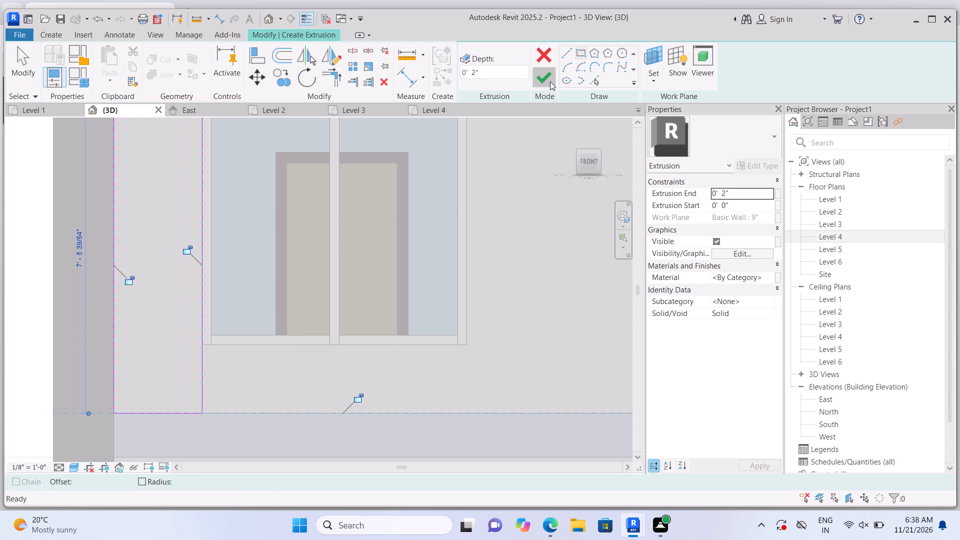
Stretch the vertical strip beside the frame's left leg down past the second window to the slab edge just above Level 2.
scroll(439, 328, down, 4)
scroll(389, 229, up, 2)
scroll(377, 221, down, 7)
scroll(326, 375, up, 4)
drag(327, 250, 328, 254)
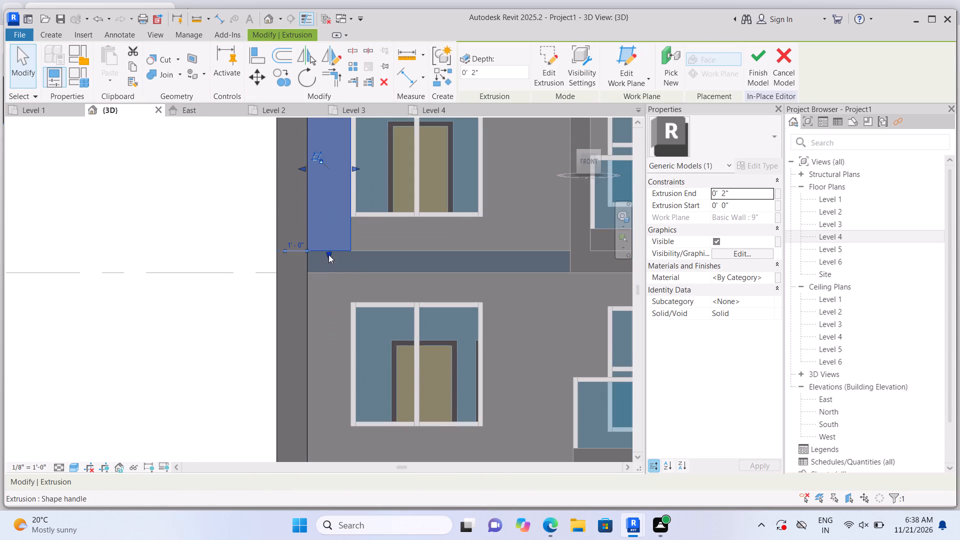
drag(328, 254, 346, 439)
scroll(335, 421, down, 3)
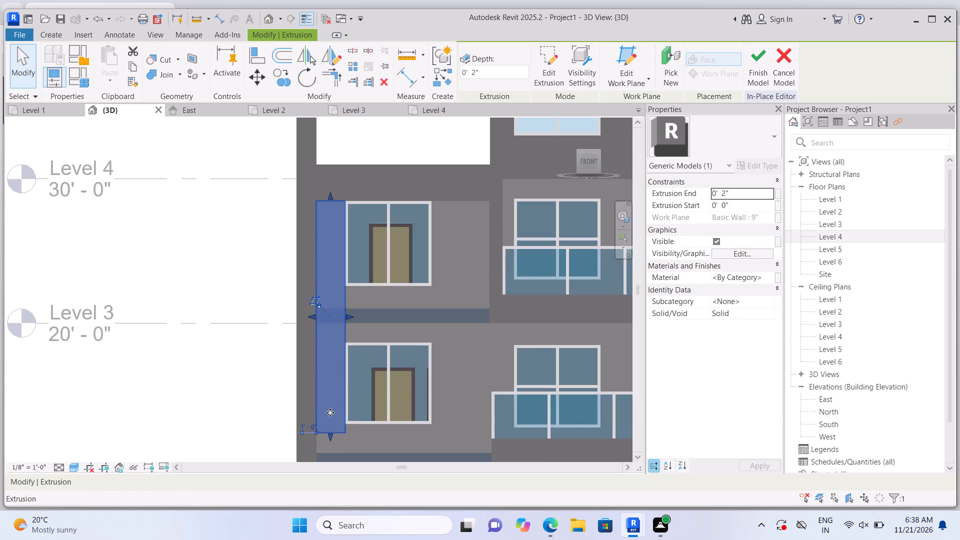
scroll(340, 439, up, 2)
scroll(335, 441, down, 3)
scroll(335, 459, up, 7)
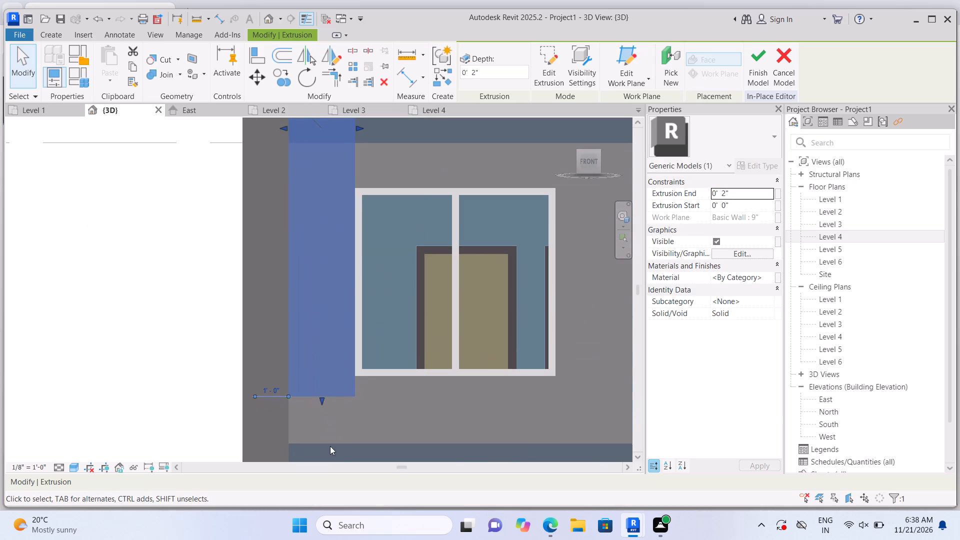
drag(321, 400, 331, 445)
click(331, 445)
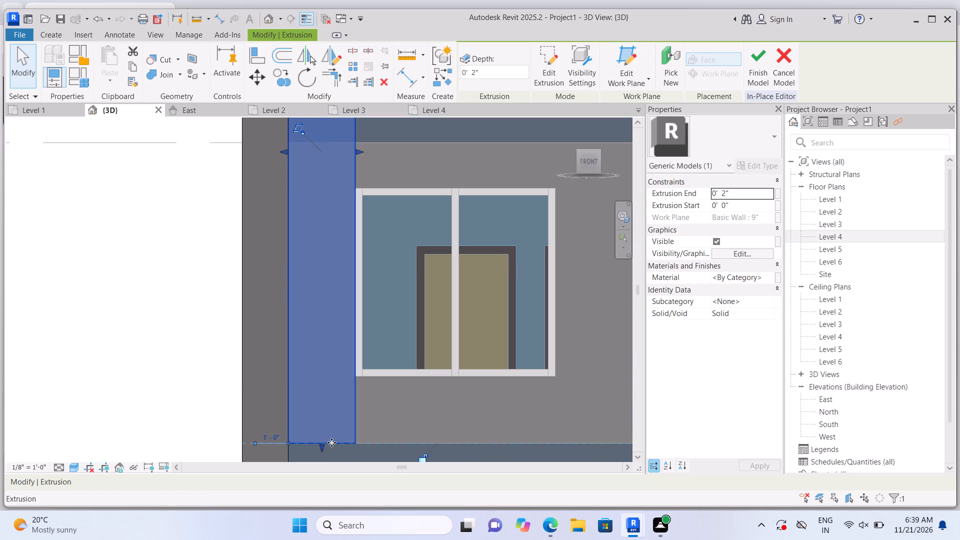
click(220, 416)
Join the lengthened vertical strip with the horizontal band above the left bay's uppermost window.
scroll(222, 458, down, 7)
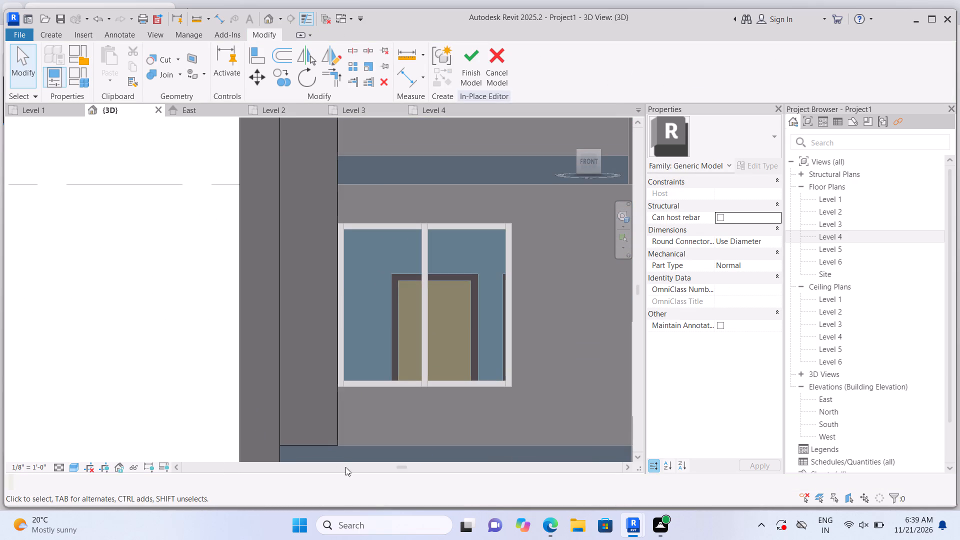
scroll(341, 460, down, 2)
scroll(391, 197, down, 4)
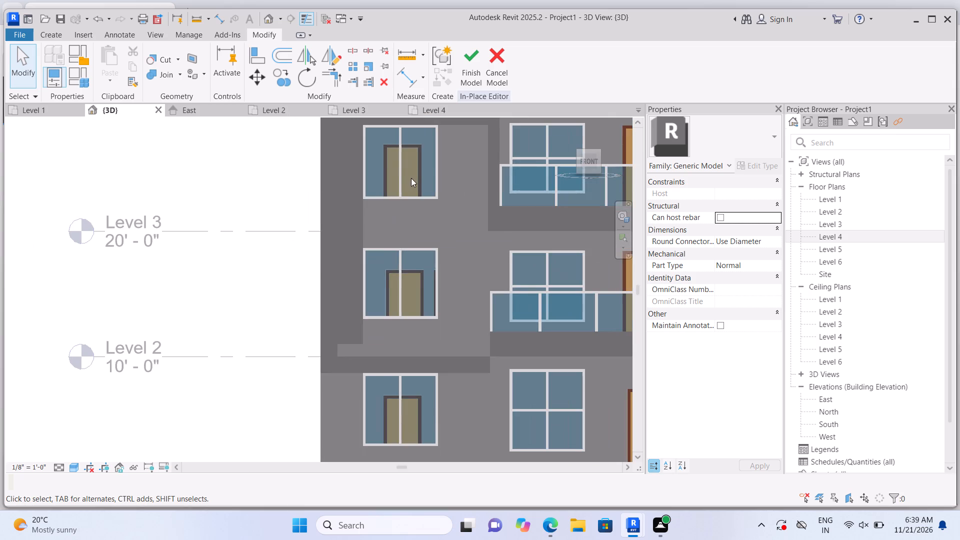
middle_drag(375, 227, 275, 334)
scroll(294, 343, up, 1)
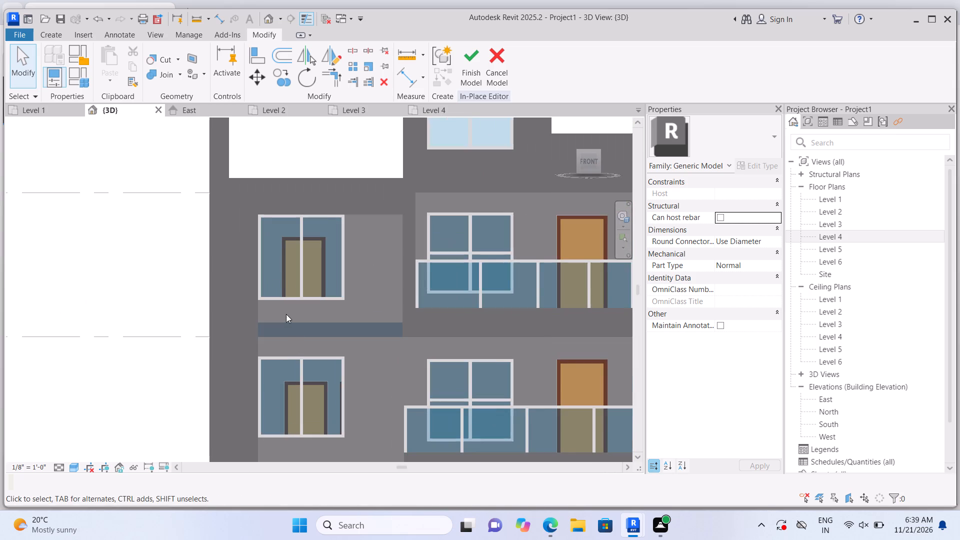
scroll(286, 314, up, 1)
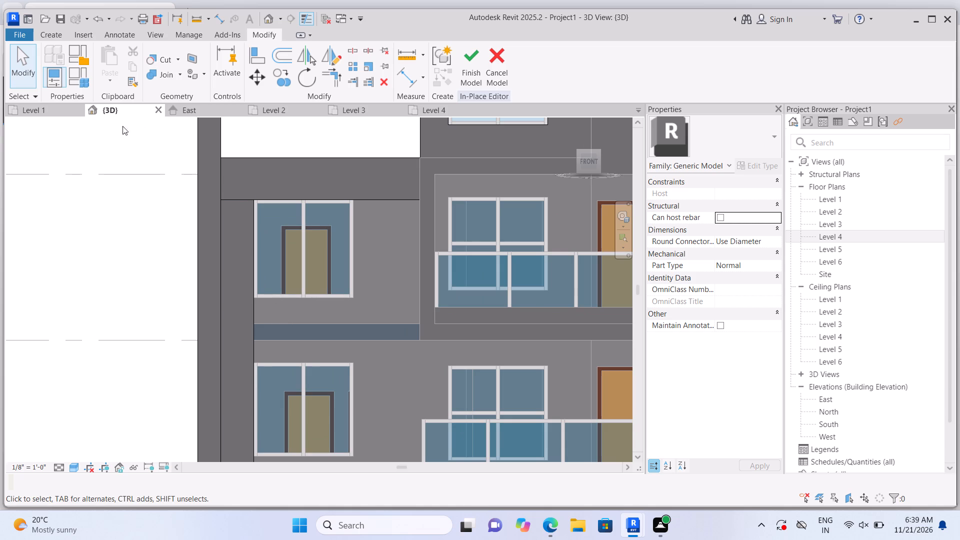
click(182, 74)
click(186, 99)
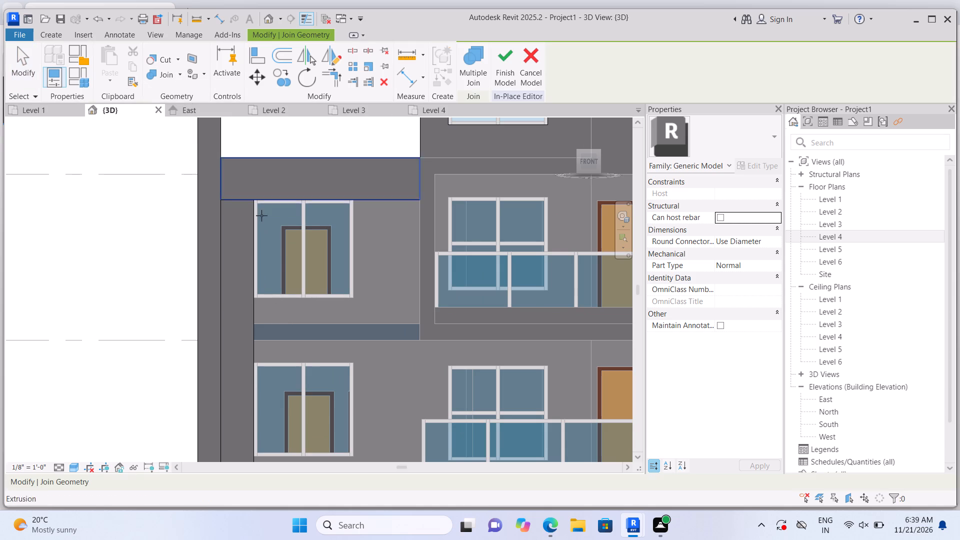
click(244, 267)
click(242, 192)
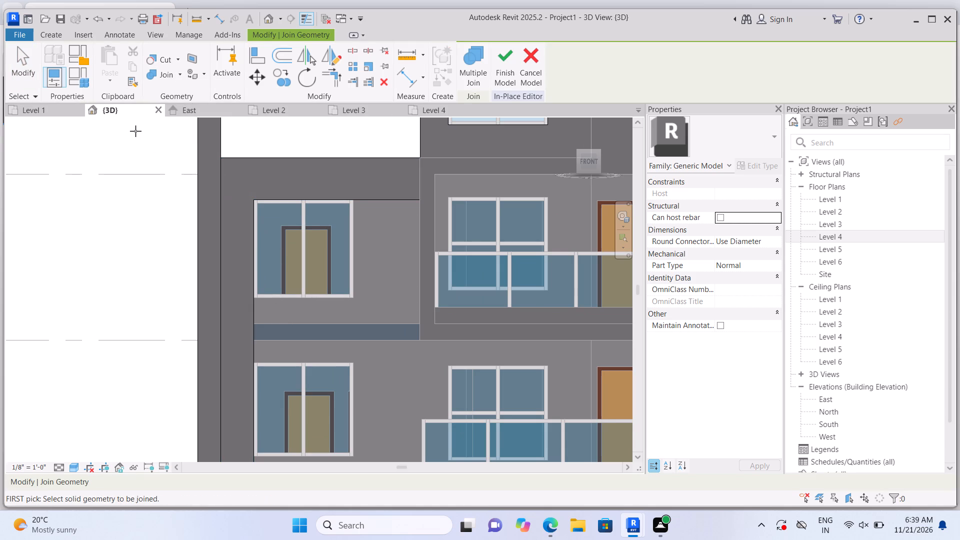
Extrude a solid strip about 18' 6" tall and 2" deep on the wall face between the left bay's windows and the balconies.
click(50, 36)
click(115, 56)
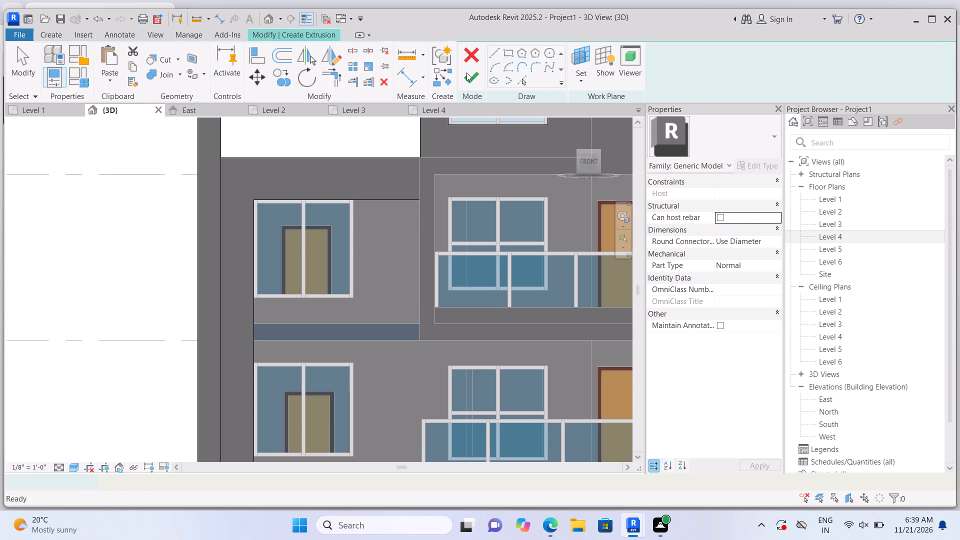
click(650, 81)
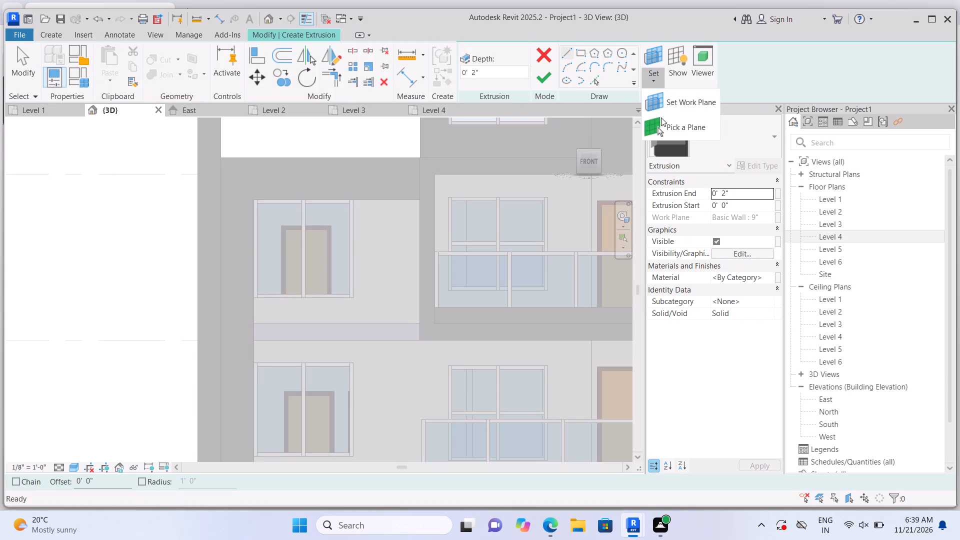
click(661, 119)
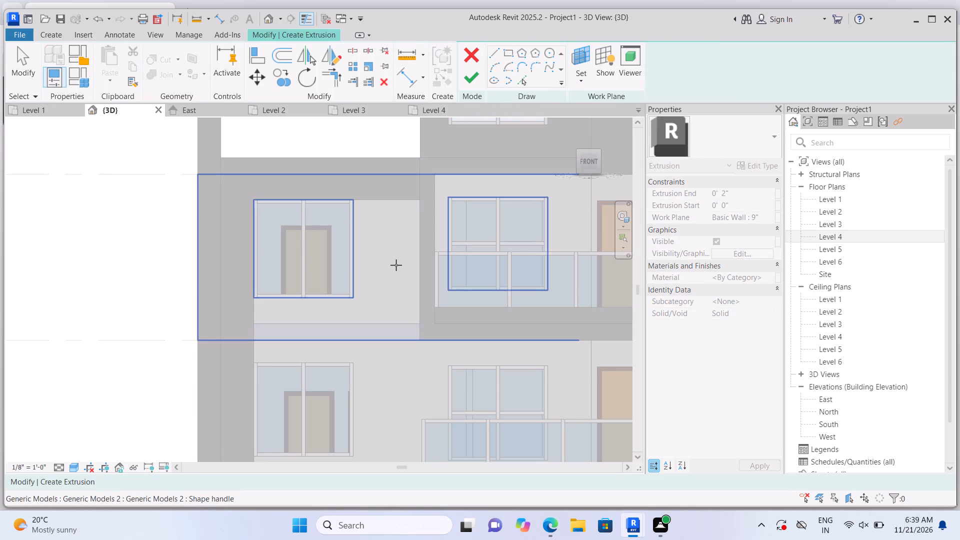
click(396, 265)
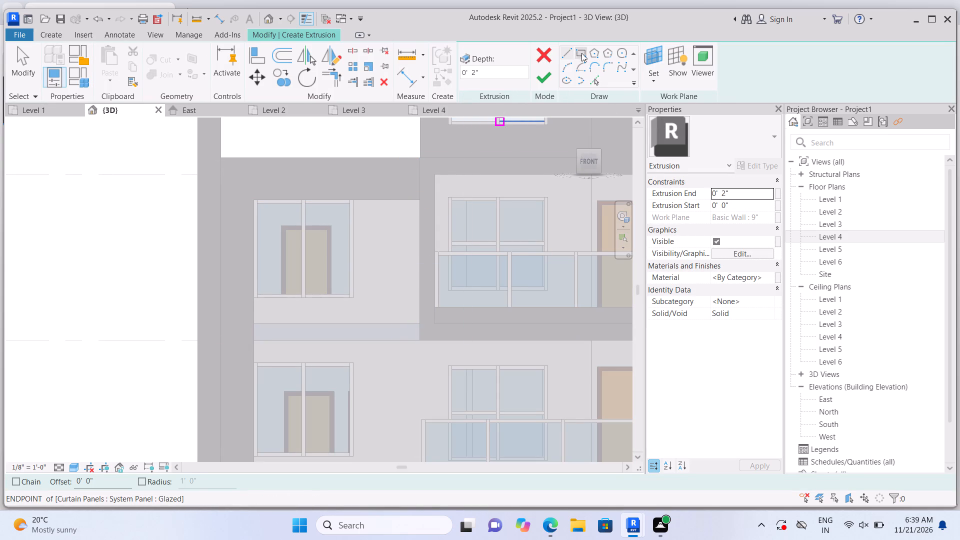
click(581, 53)
scroll(201, 338, down, 6)
scroll(261, 351, up, 6)
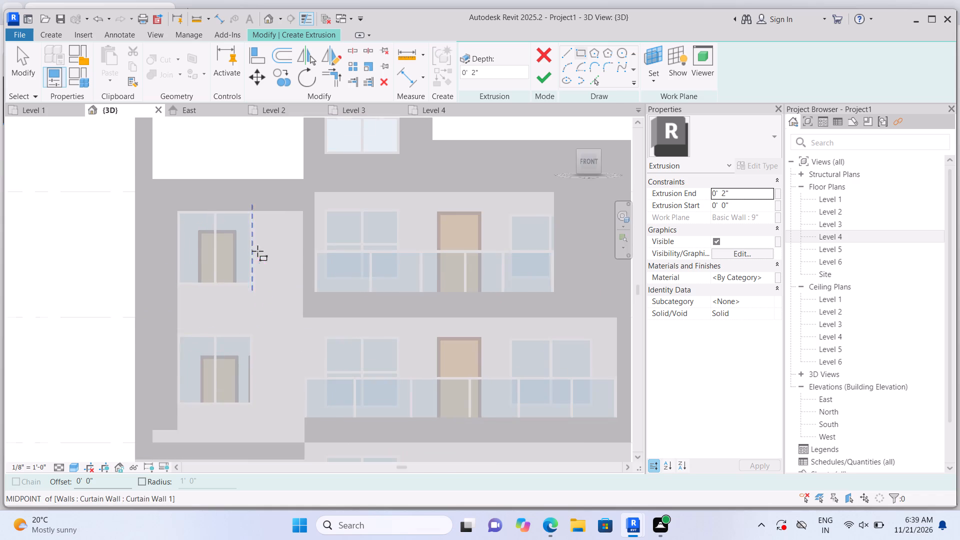
scroll(257, 251, up, 3)
click(249, 173)
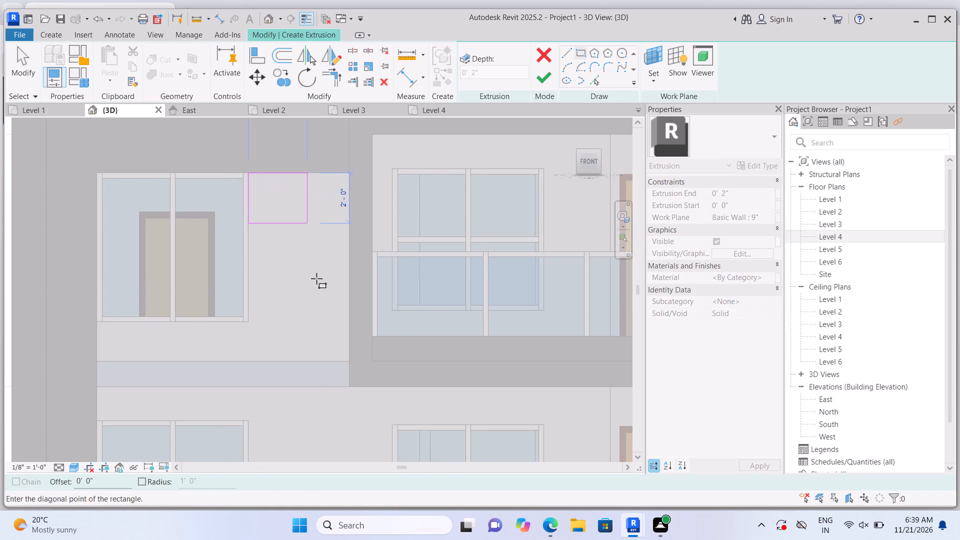
scroll(334, 356, down, 8)
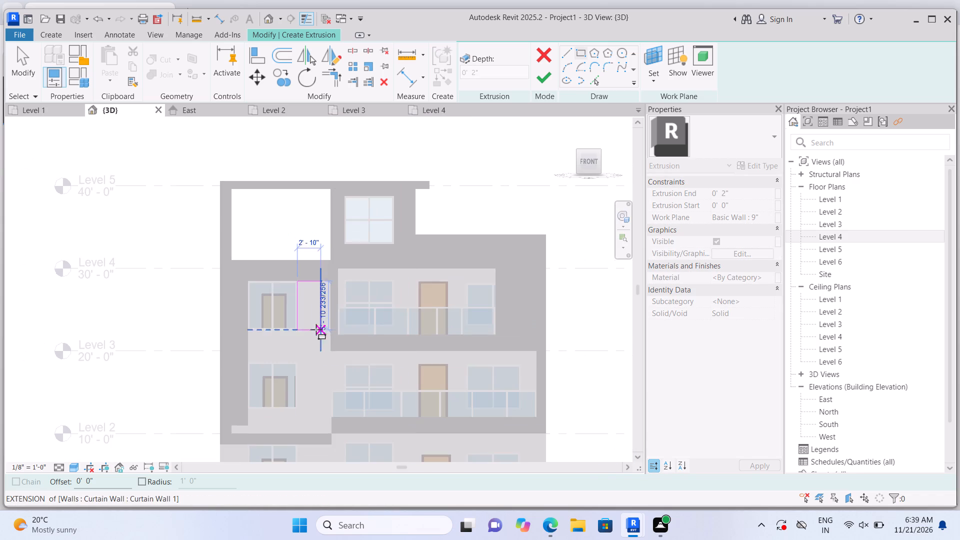
scroll(329, 399, up, 9)
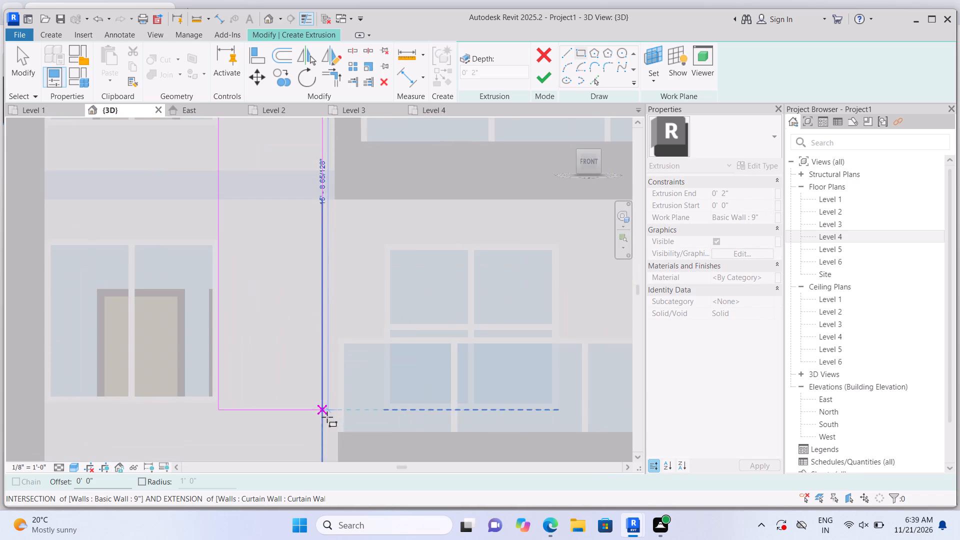
scroll(332, 441, down, 8)
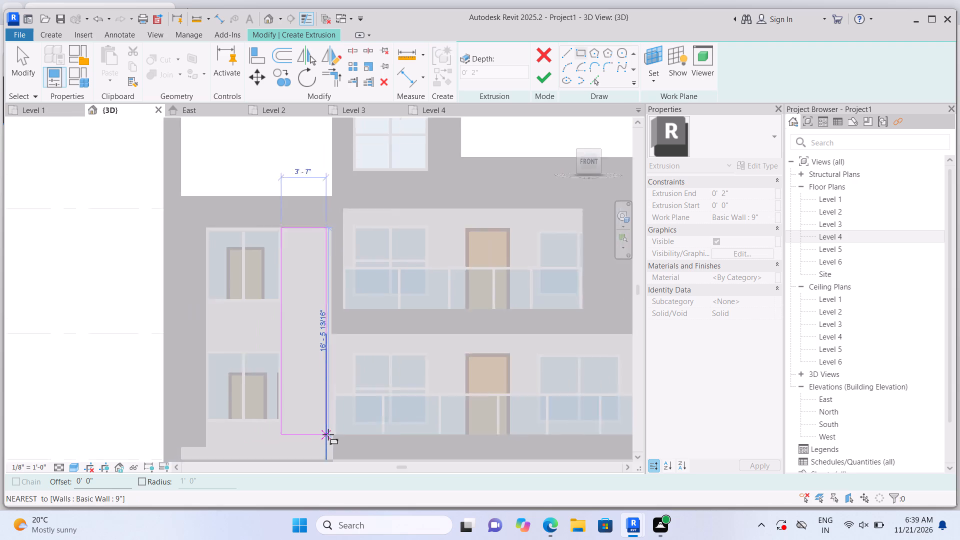
scroll(328, 434, down, 4)
scroll(326, 453, up, 8)
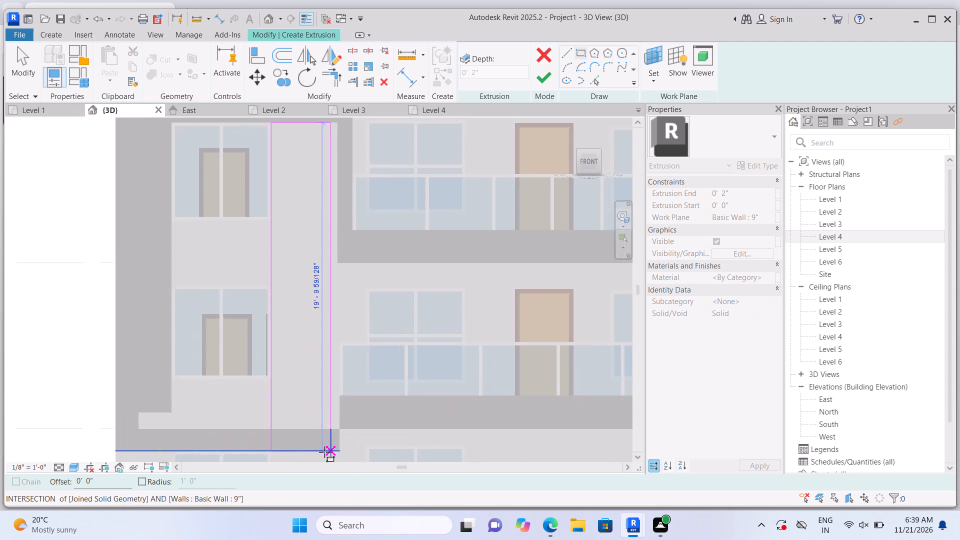
scroll(324, 452, up, 3)
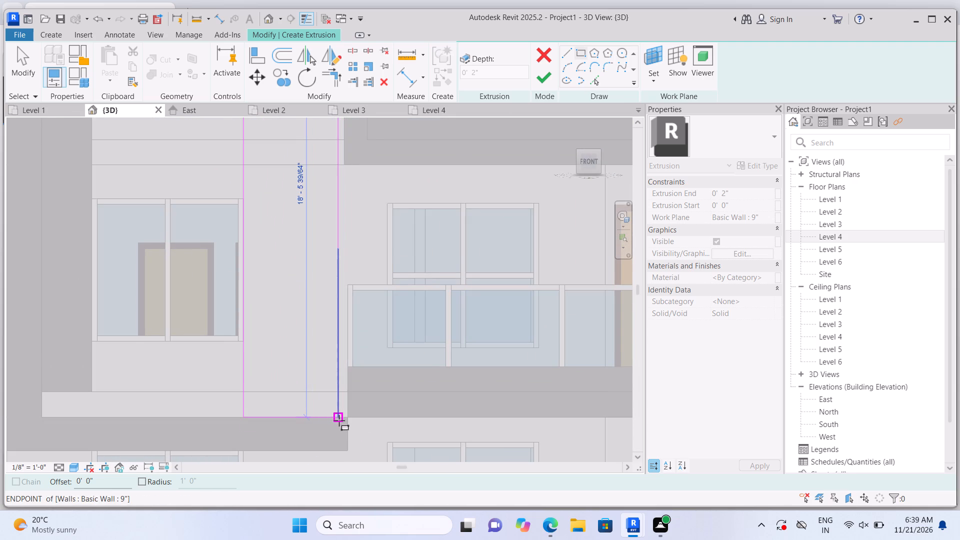
scroll(339, 420, up, 3)
scroll(339, 420, down, 3)
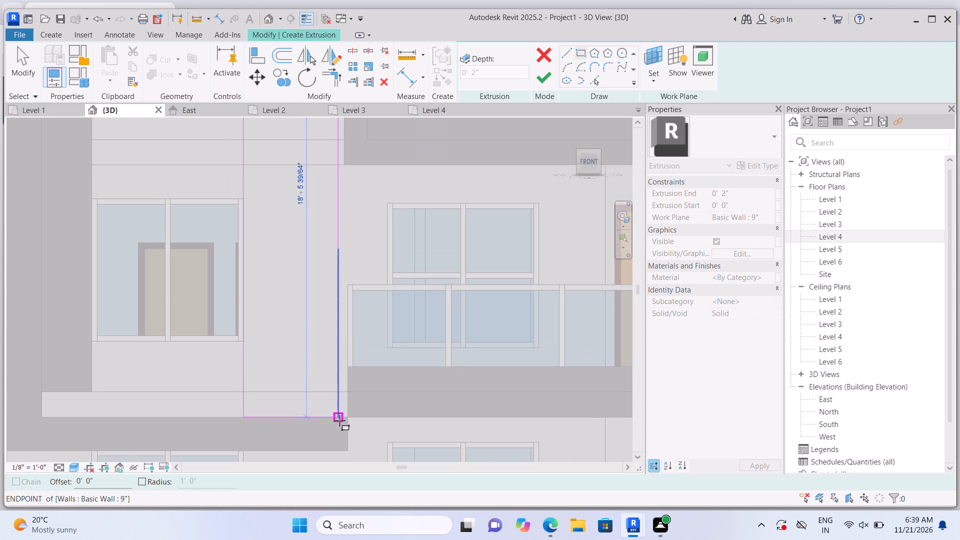
click(341, 420)
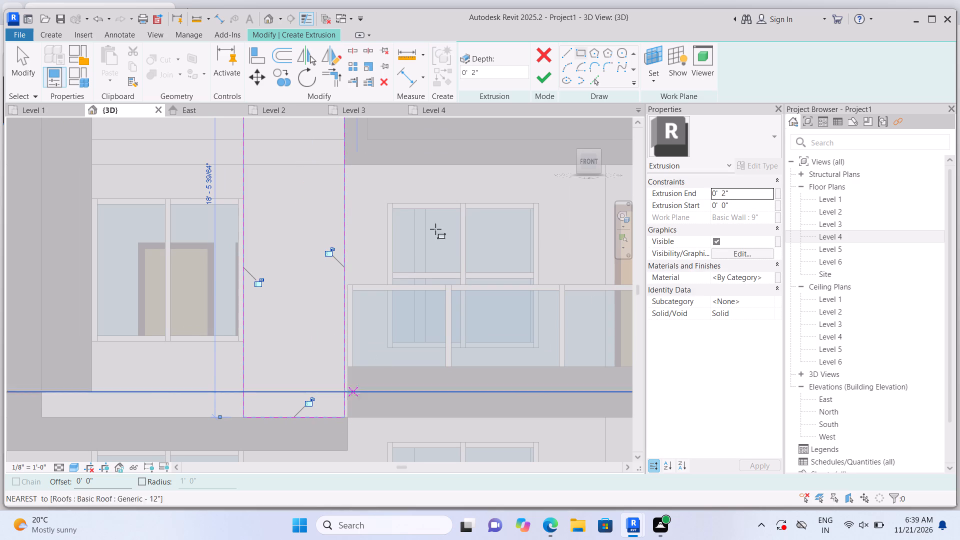
click(547, 80)
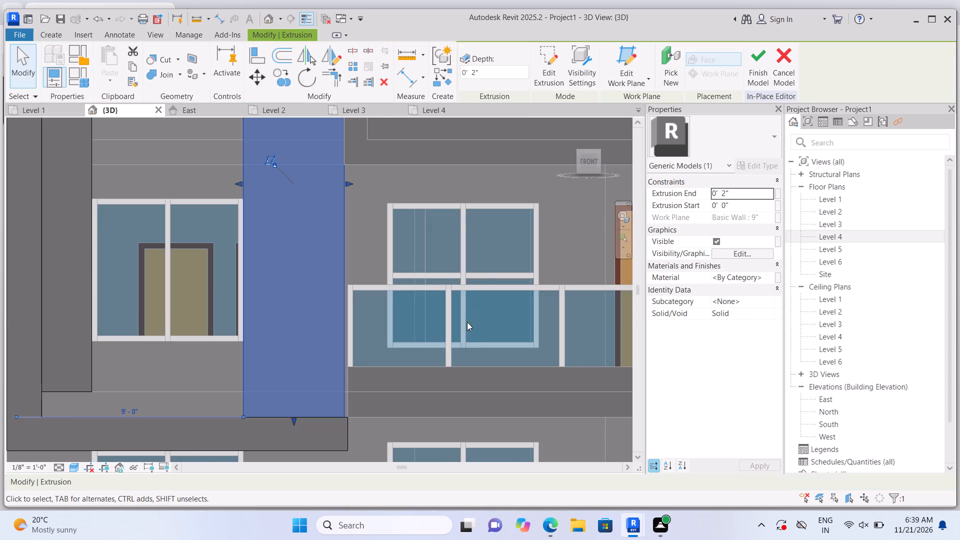
Stretch the balcony-side strip's outer edge to line up with the end of the frame's bottom ledge.
scroll(468, 330, down, 4)
scroll(443, 328, up, 6)
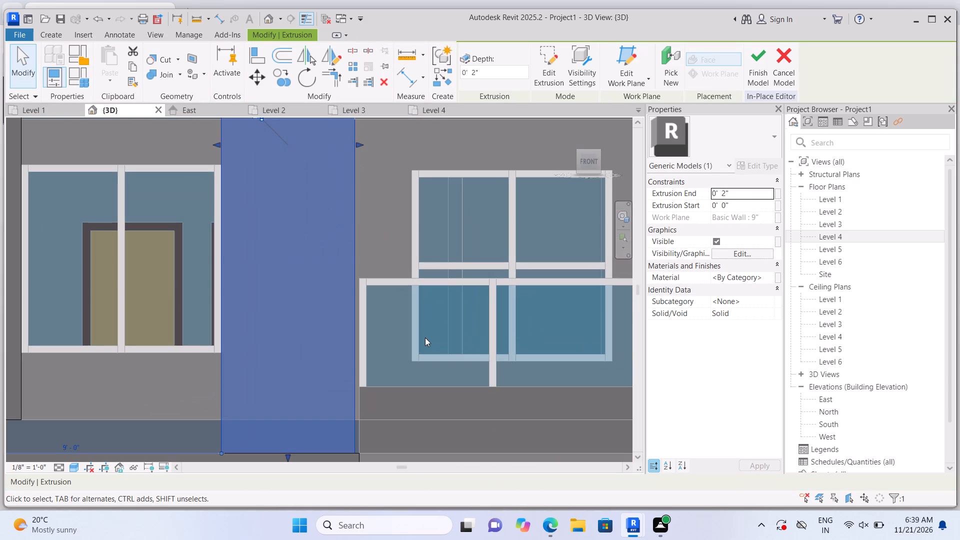
scroll(348, 434, down, 5)
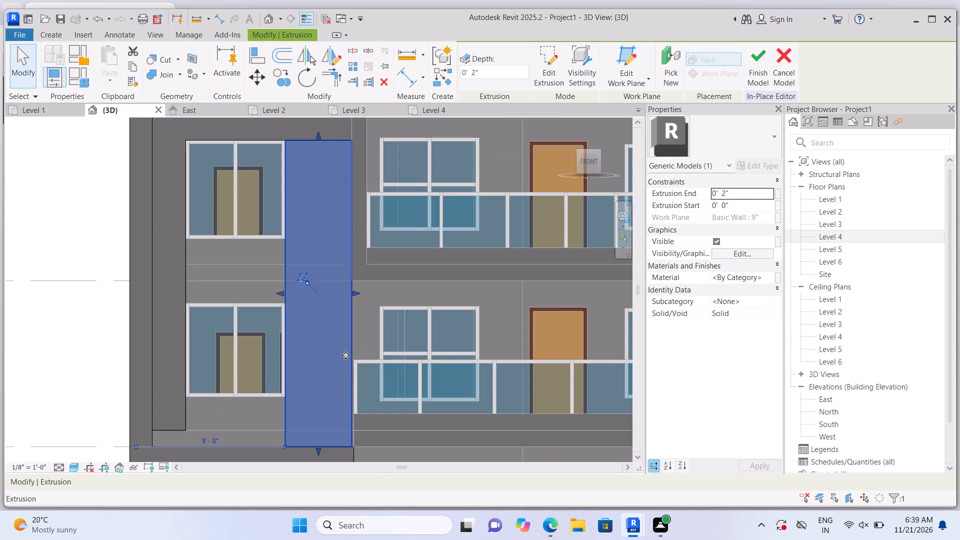
scroll(343, 347, up, 4)
click(359, 260)
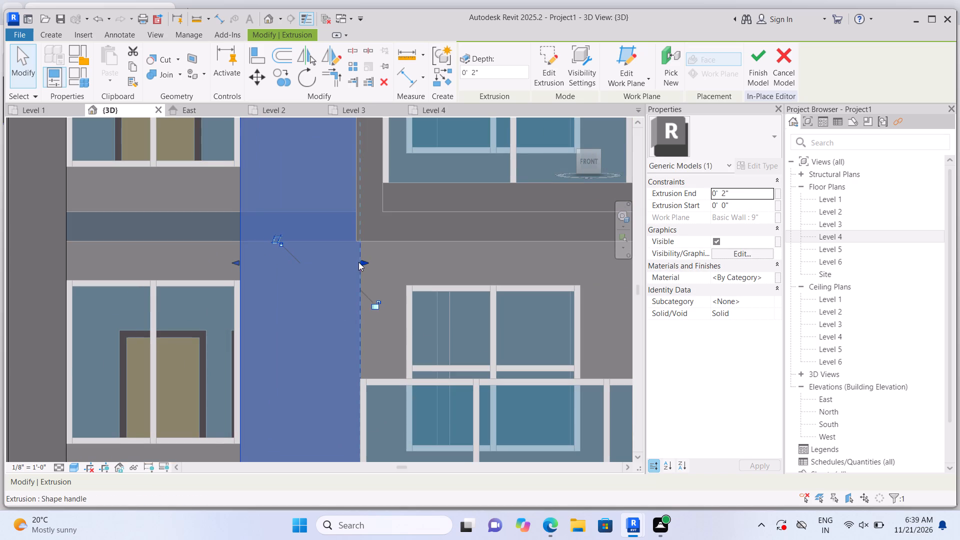
scroll(349, 298, down, 5)
click(83, 382)
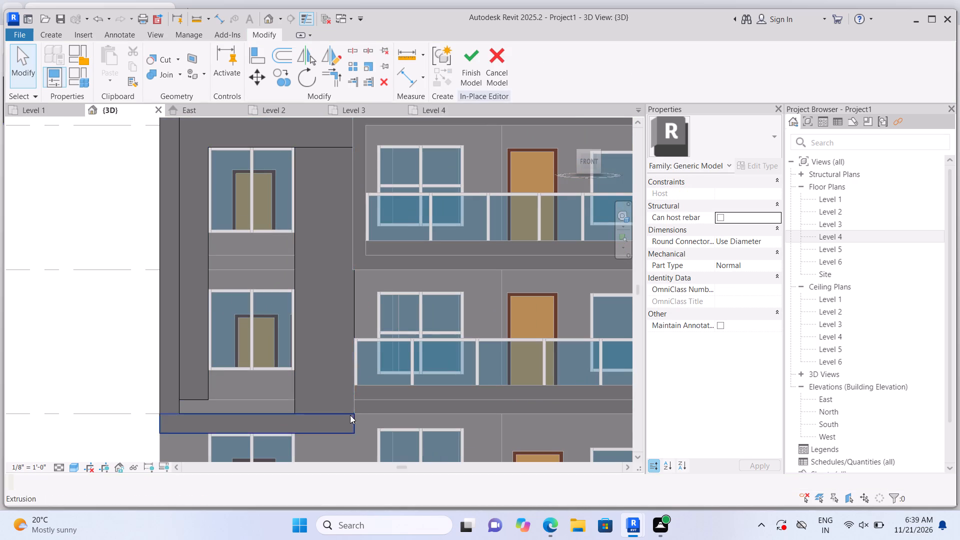
Join the balcony-side strip with the horizontal band above the left bay's uppermost window.
scroll(365, 423, up, 3)
scroll(370, 448, down, 6)
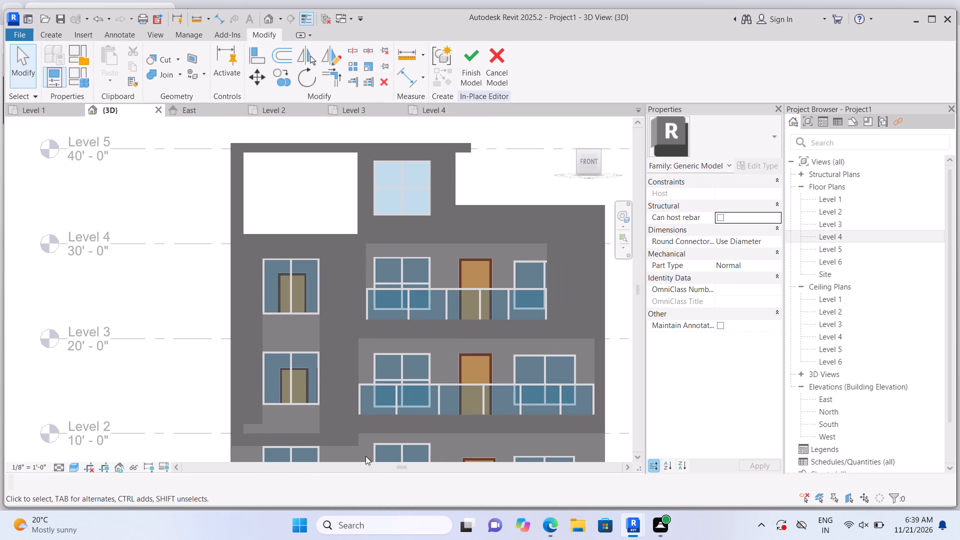
scroll(385, 381, up, 1)
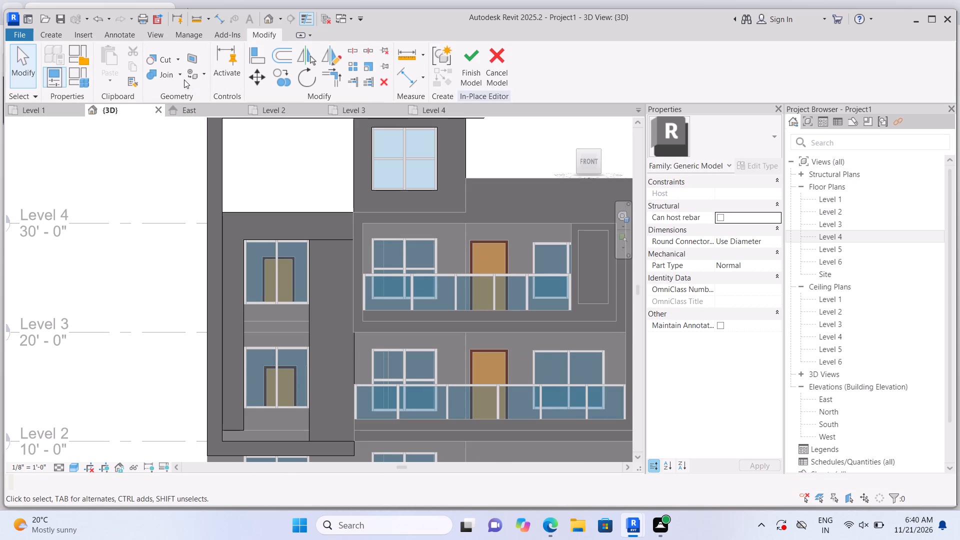
click(179, 75)
click(183, 91)
scroll(344, 237, up, 2)
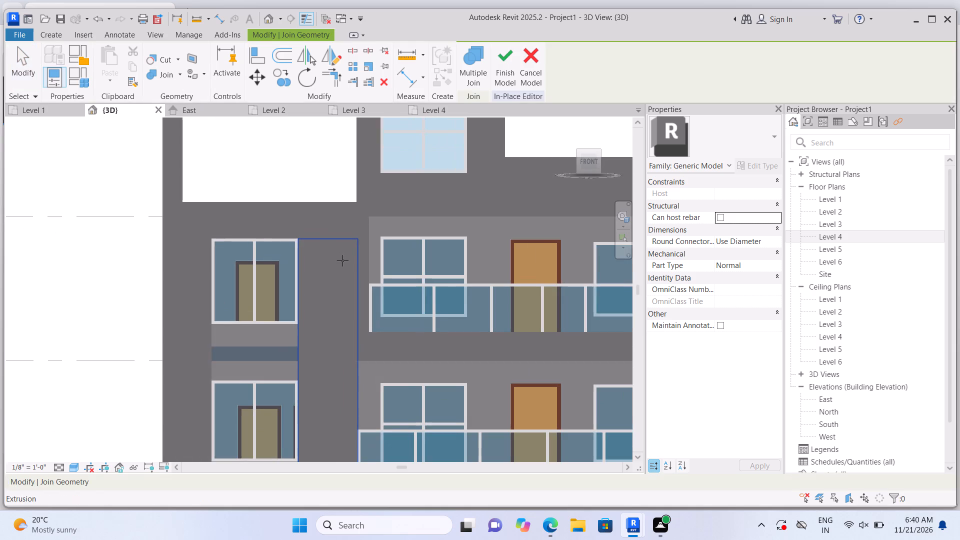
click(342, 260)
click(319, 207)
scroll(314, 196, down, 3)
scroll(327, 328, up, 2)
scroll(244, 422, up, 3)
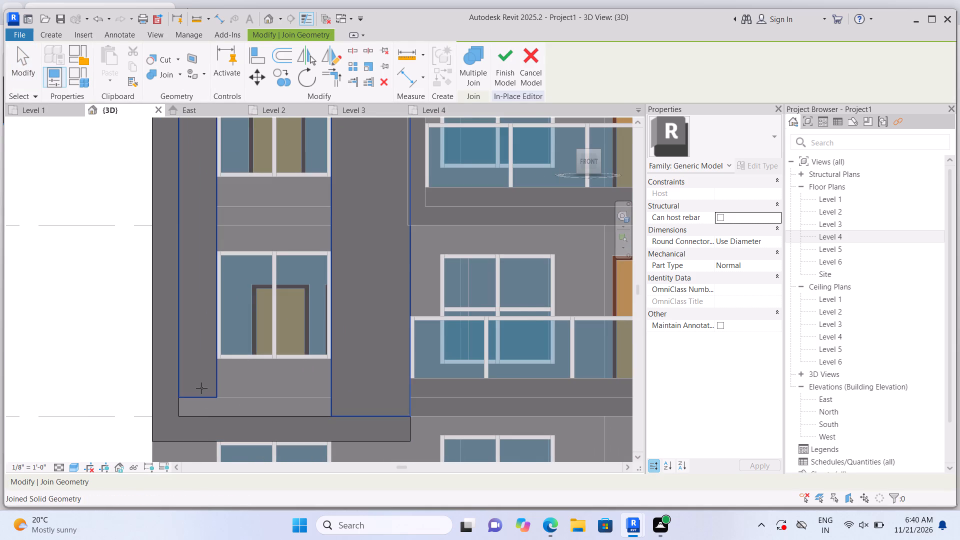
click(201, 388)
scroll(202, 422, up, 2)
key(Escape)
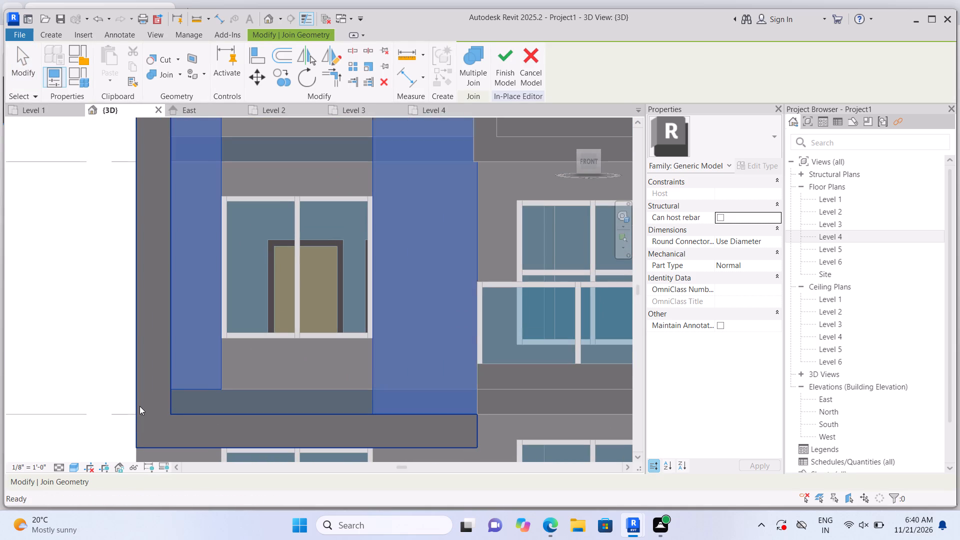
Raise the balcony-side strip's bottom edge to the slab band's top line, level with the bottom of the left bay's outer strip.
click(204, 387)
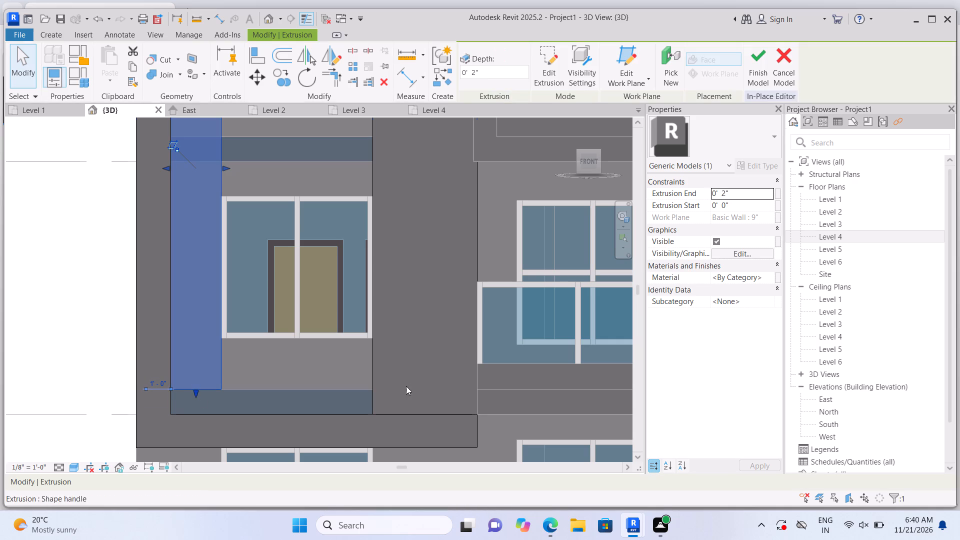
click(413, 385)
scroll(435, 421, up, 2)
drag(421, 412, 418, 397)
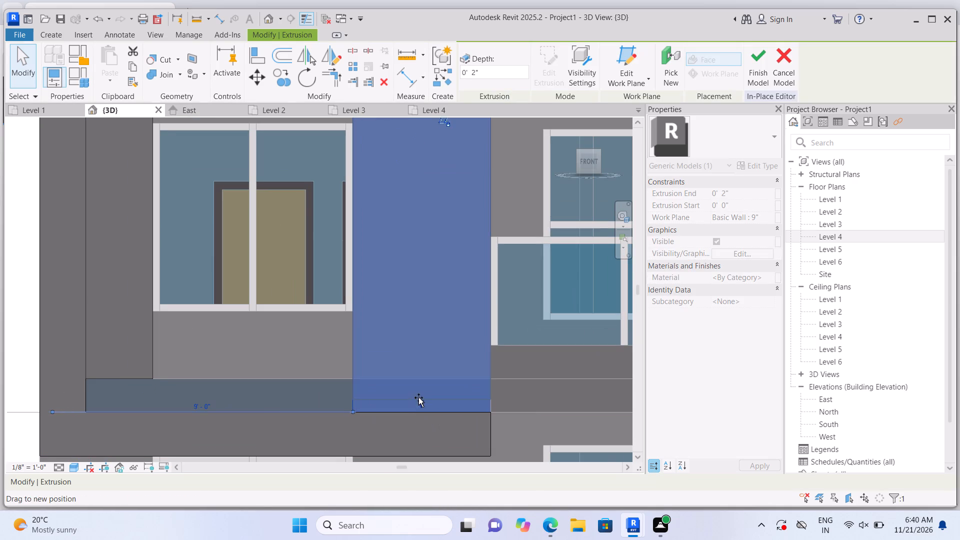
drag(418, 397, 418, 381)
scroll(418, 385, down, 3)
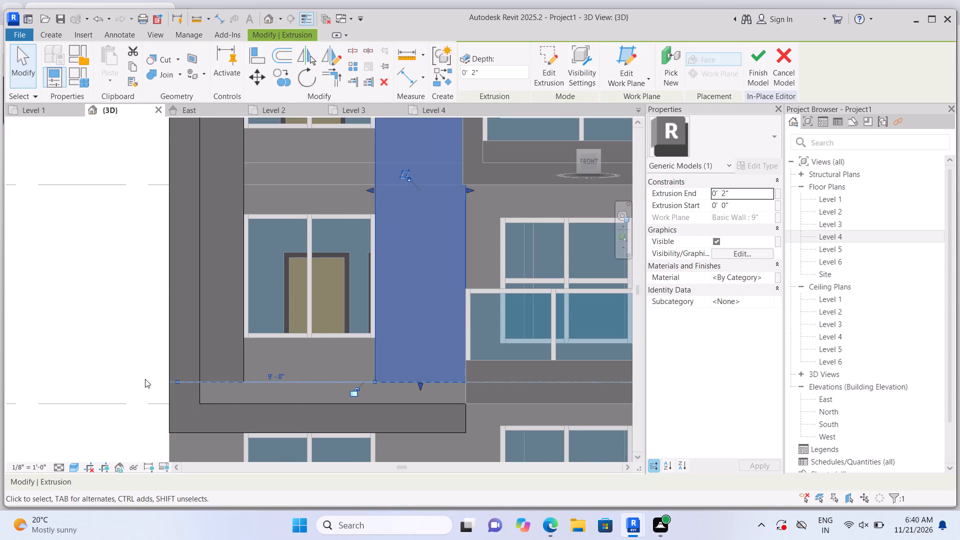
click(141, 373)
Extrude a solid panel 6' 0" wide, about 2' 0" tall and 2" deep on the wall face beneath the framed left bay's lower window.
scroll(433, 363, up, 6)
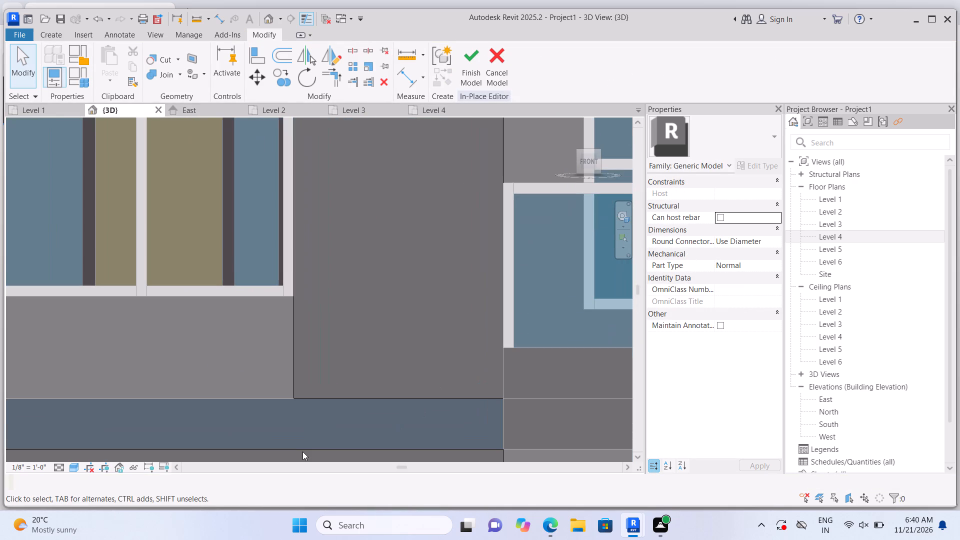
scroll(305, 449, down, 5)
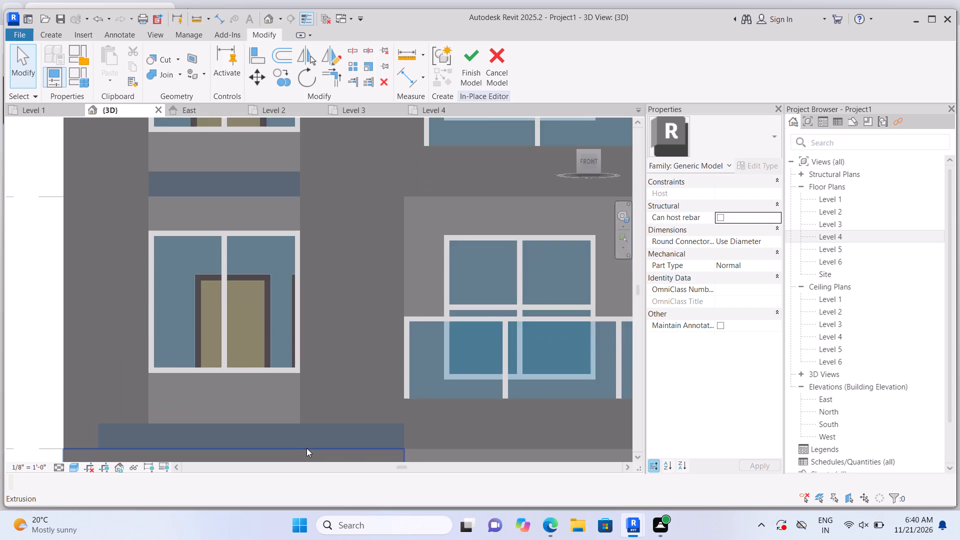
scroll(308, 449, down, 2)
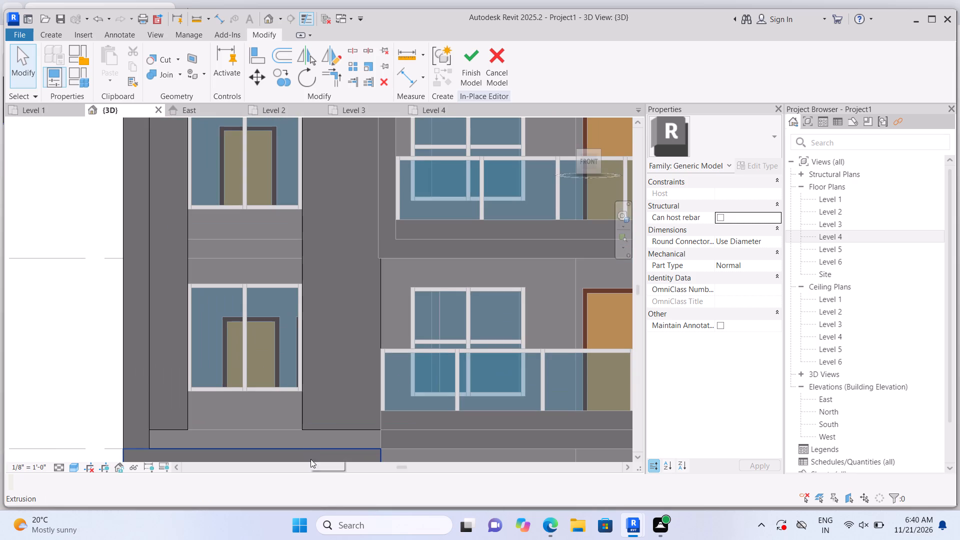
click(63, 38)
click(108, 54)
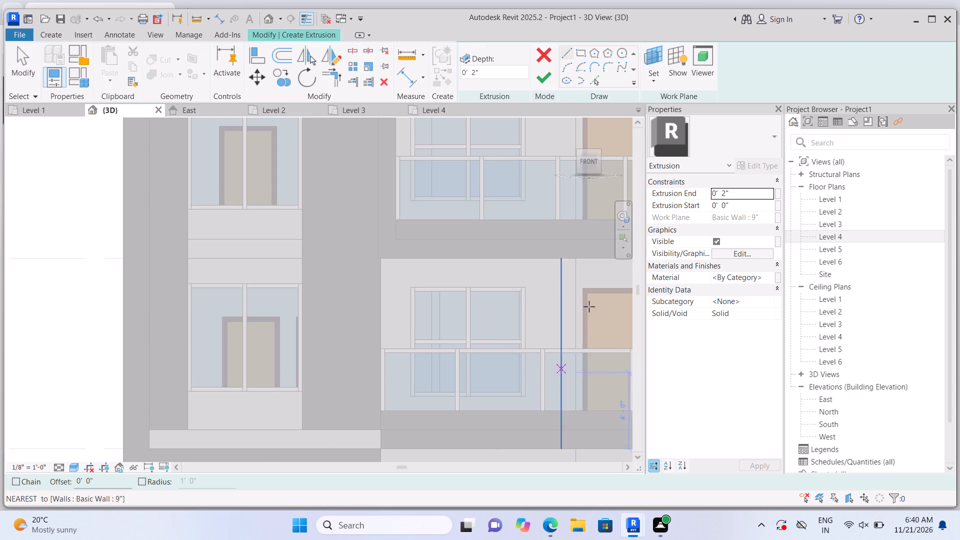
click(650, 79)
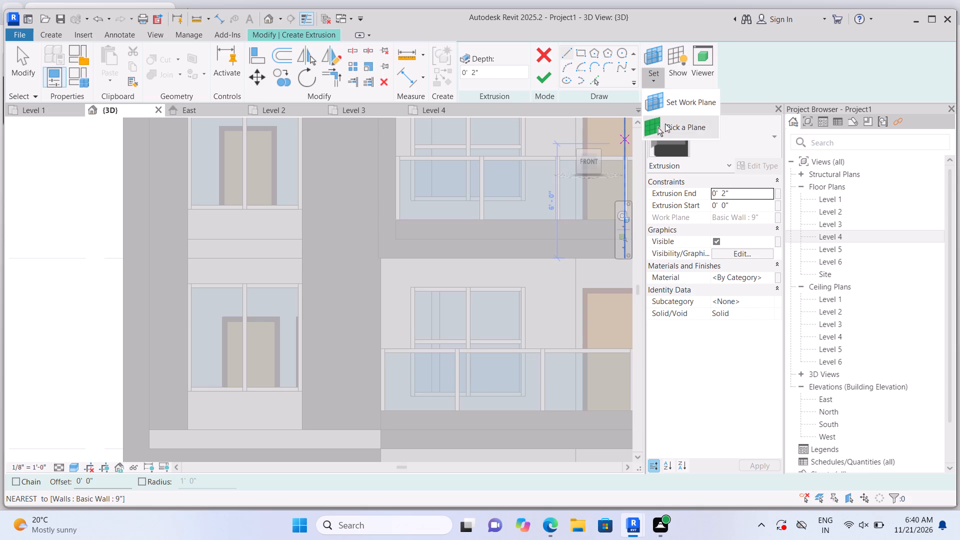
click(665, 123)
scroll(387, 419, up, 2)
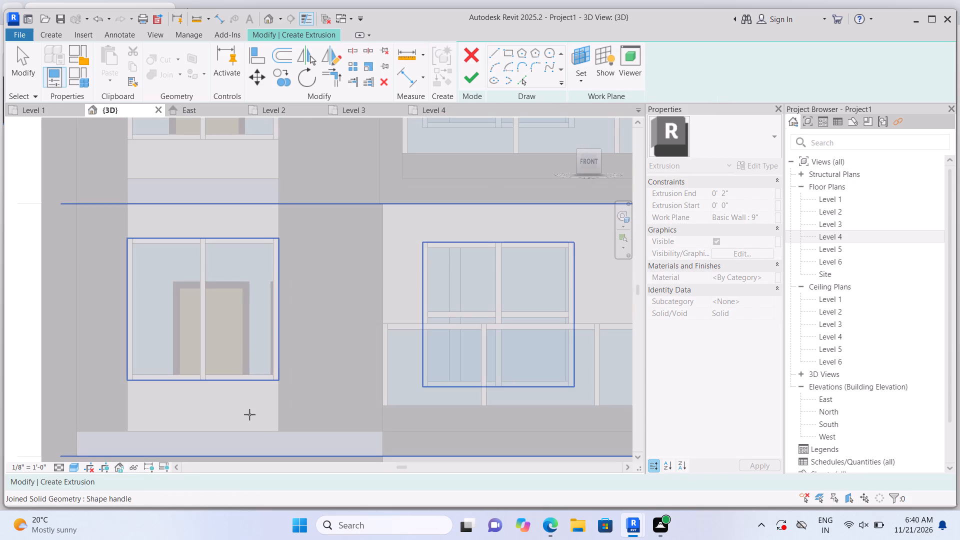
click(246, 414)
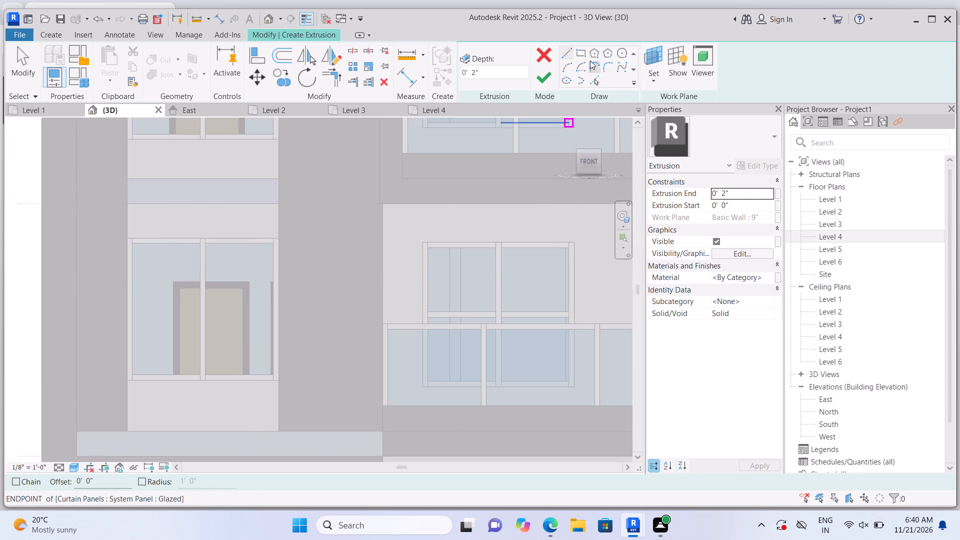
click(580, 54)
scroll(287, 406, up, 1)
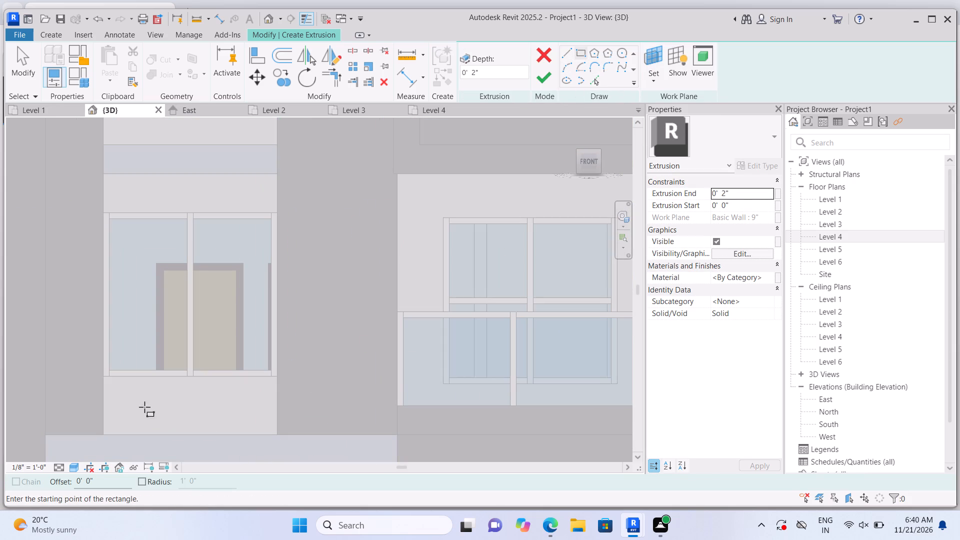
click(104, 378)
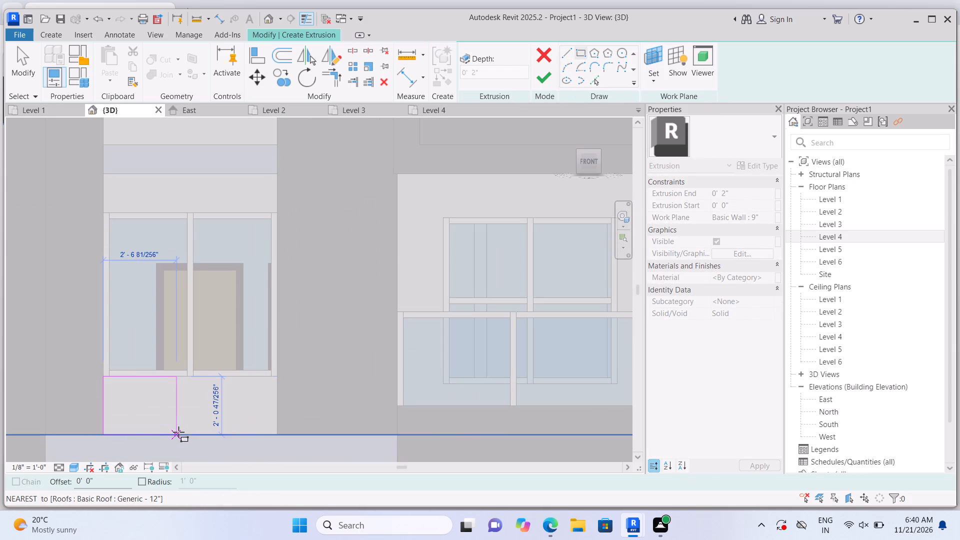
scroll(178, 432, up, 3)
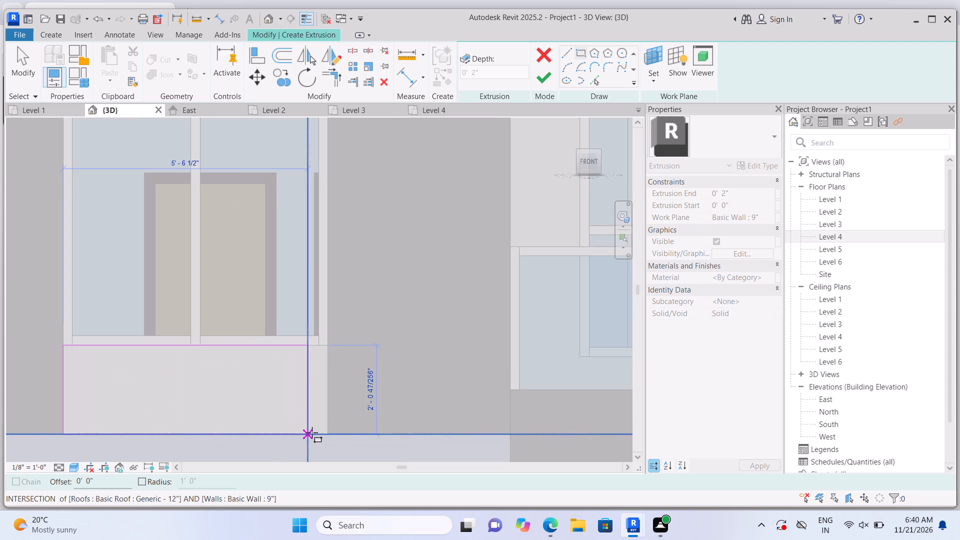
click(330, 433)
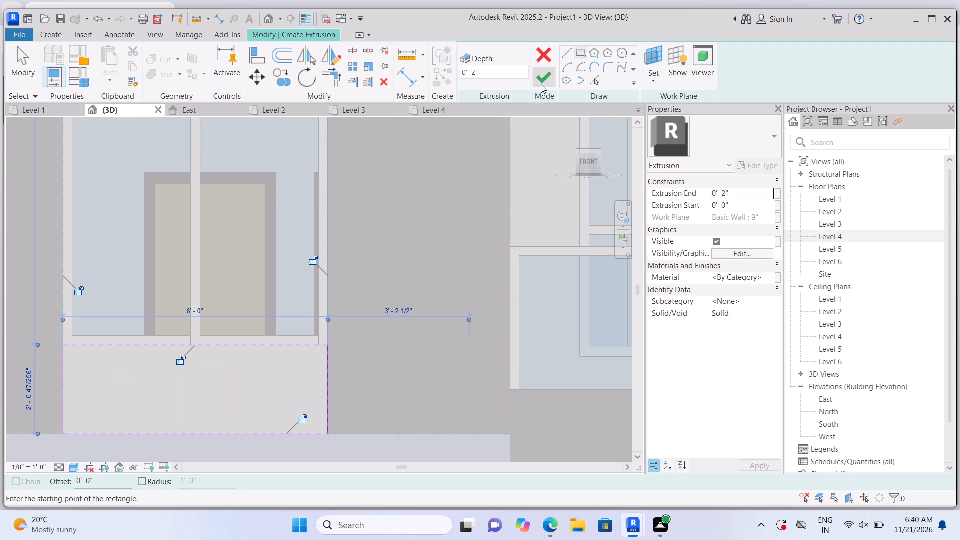
click(544, 80)
Join the panel beneath the lower window with the adjoining vertical strip.
scroll(428, 252, down, 1)
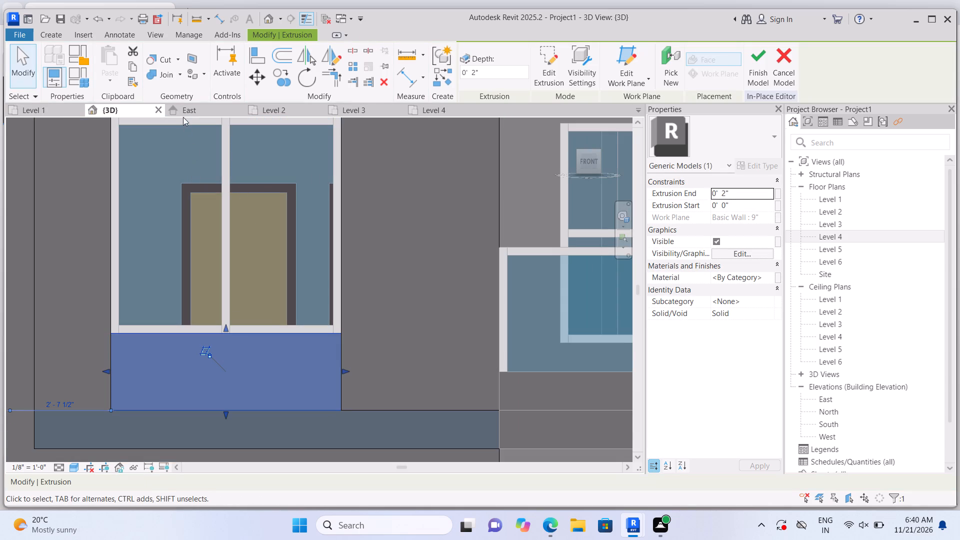
click(181, 77)
click(185, 99)
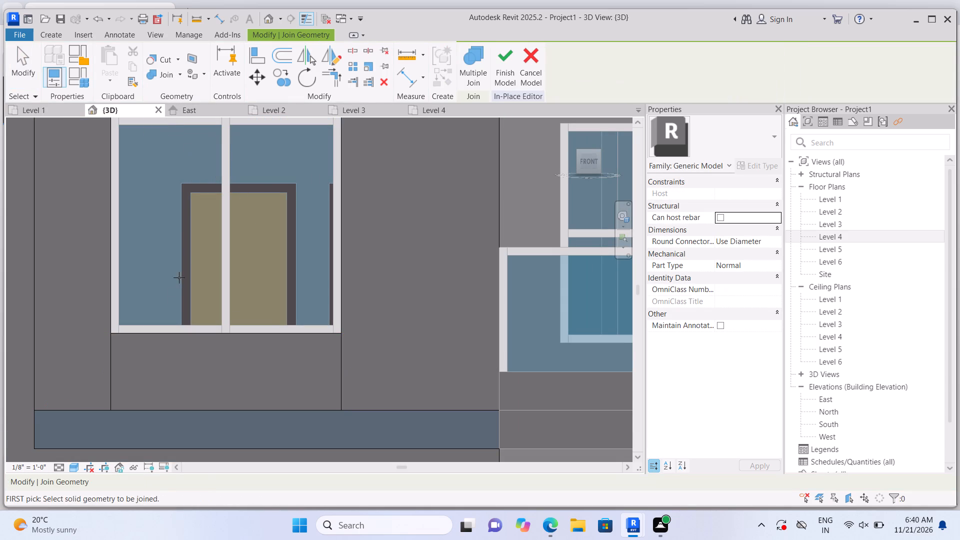
click(175, 364)
click(95, 328)
Extrude a solid panel about 3' 11" tall and 2" deep on the wall face between the framed left bay's two windows, matching their width.
scroll(111, 386, down, 2)
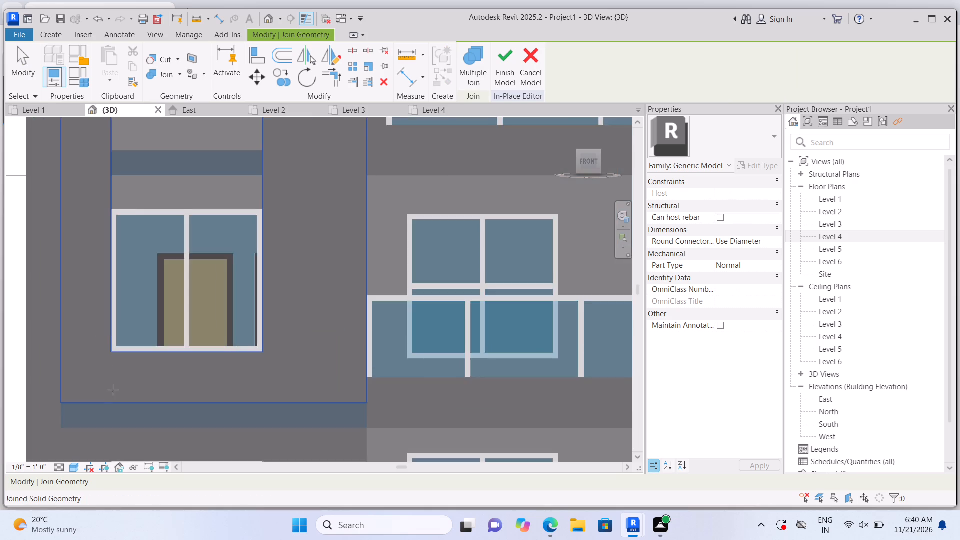
scroll(113, 390, down, 11)
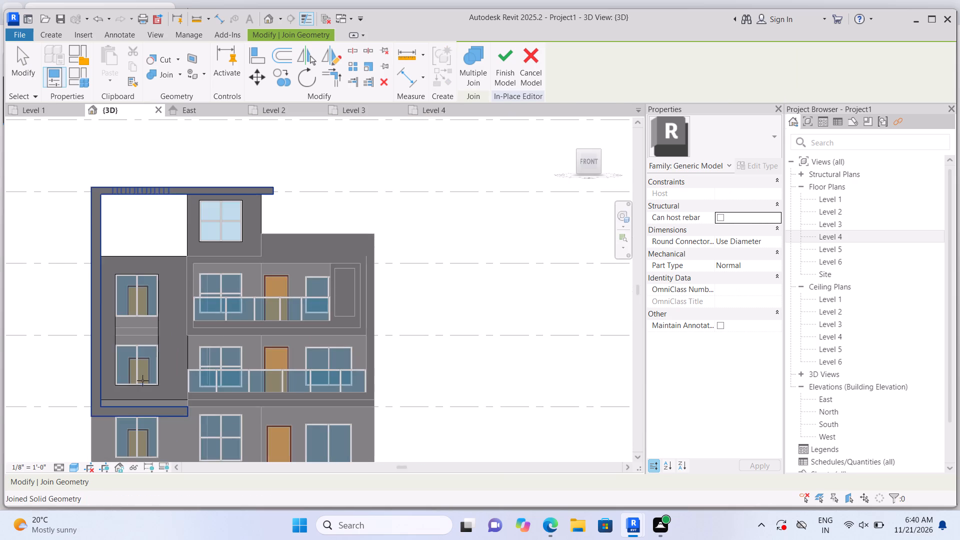
scroll(142, 380, down, 1)
scroll(126, 389, up, 7)
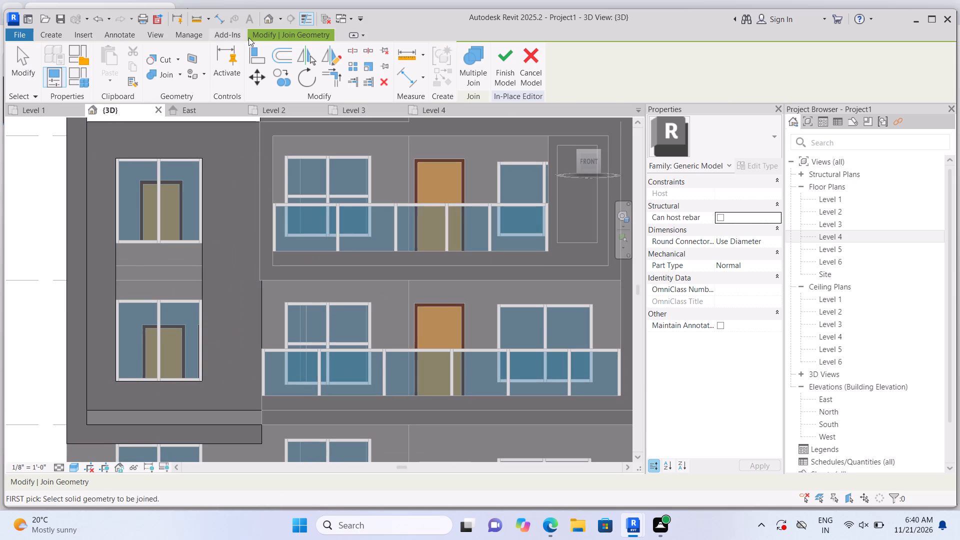
click(58, 40)
click(123, 63)
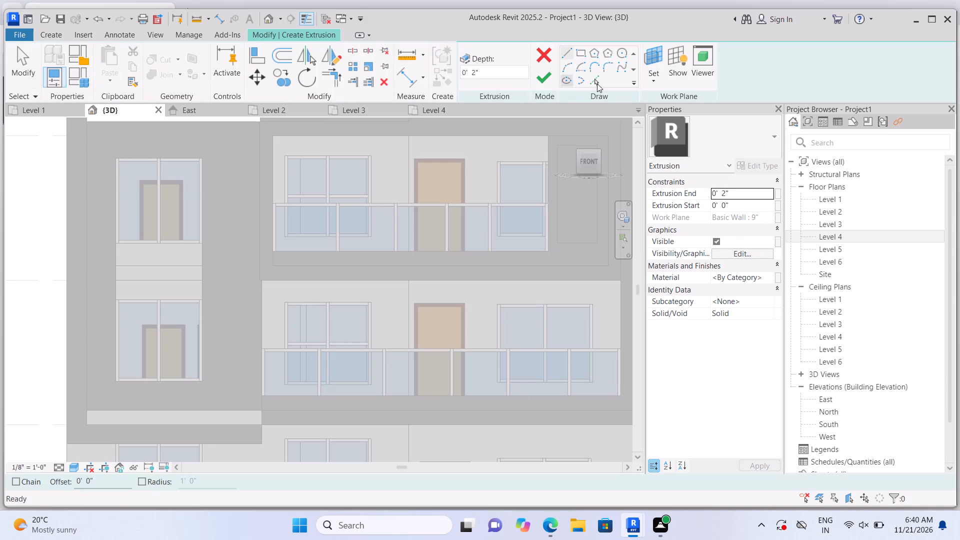
click(658, 82)
click(663, 110)
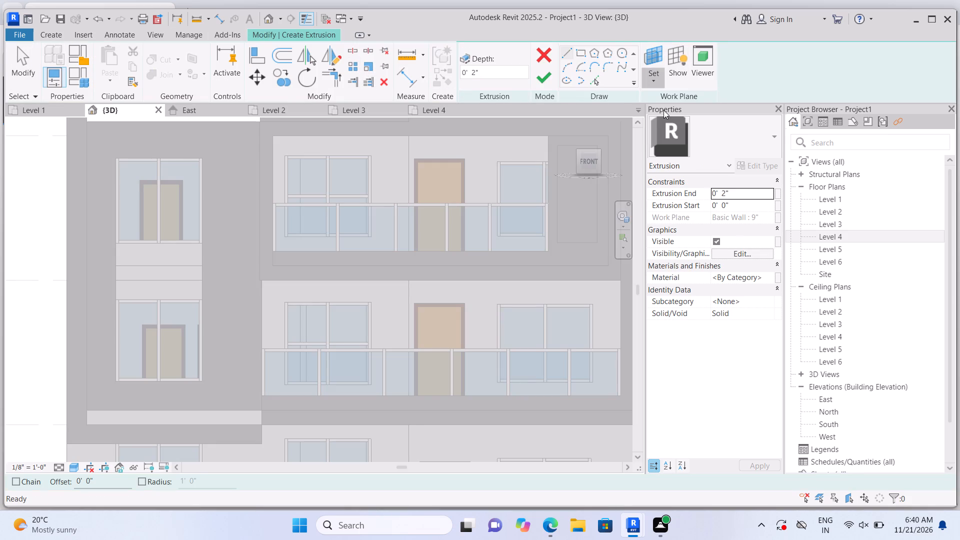
click(580, 167)
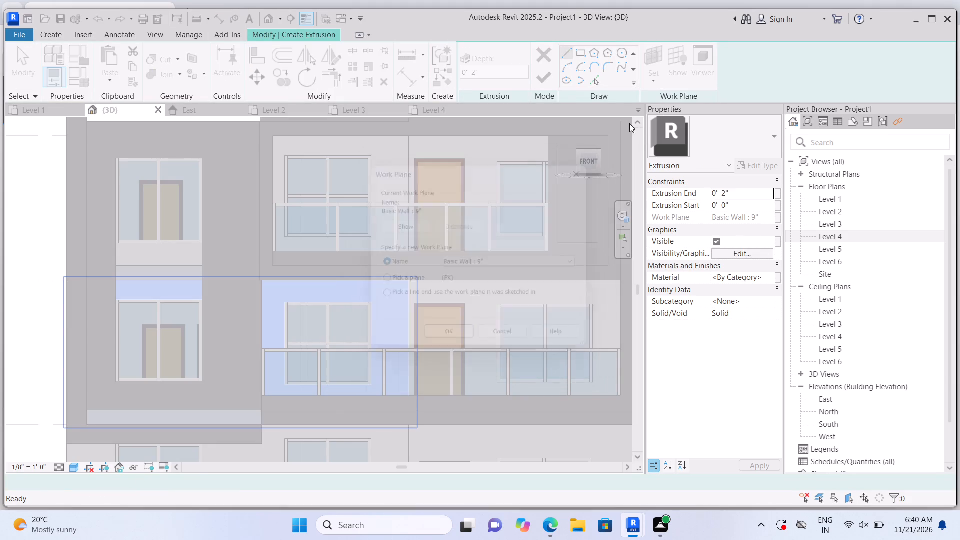
click(587, 83)
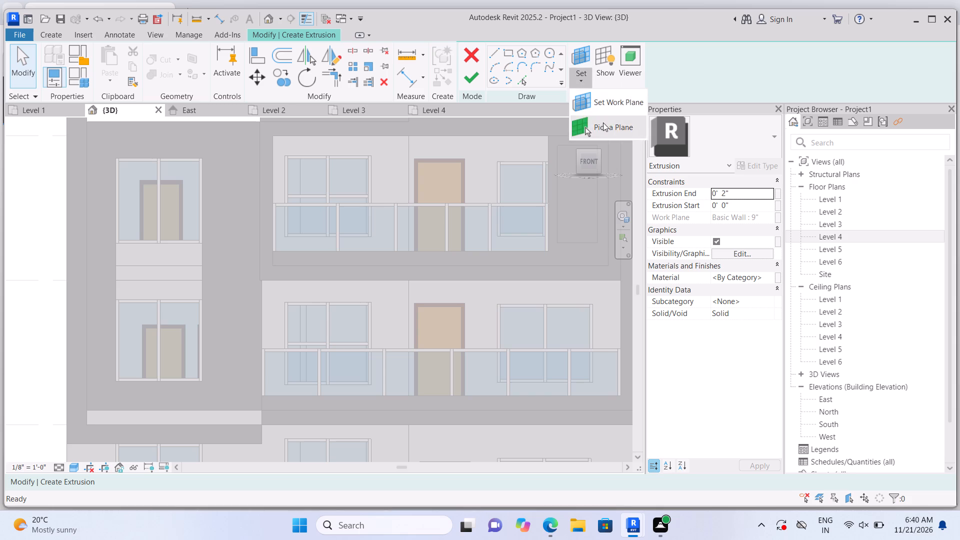
click(603, 122)
scroll(268, 244, up, 1)
scroll(152, 284, up, 2)
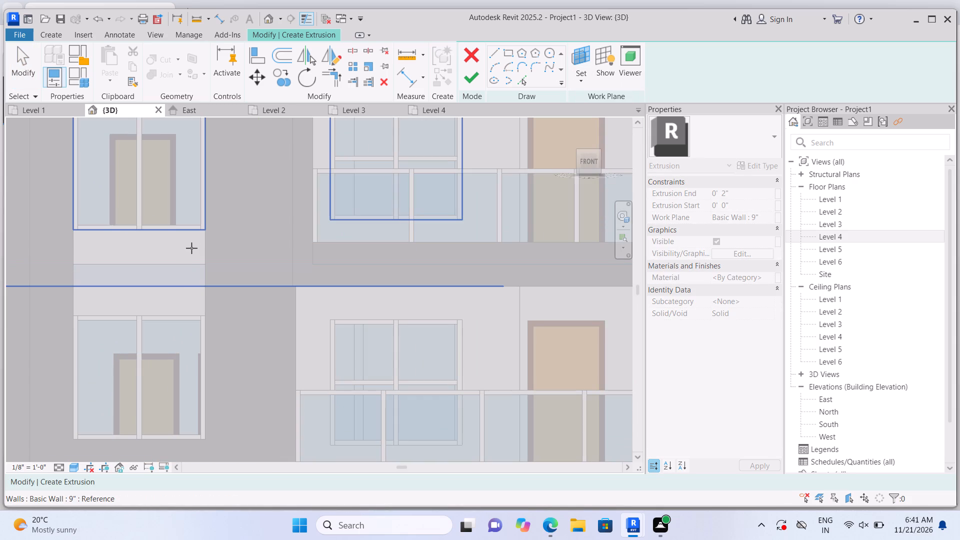
click(194, 243)
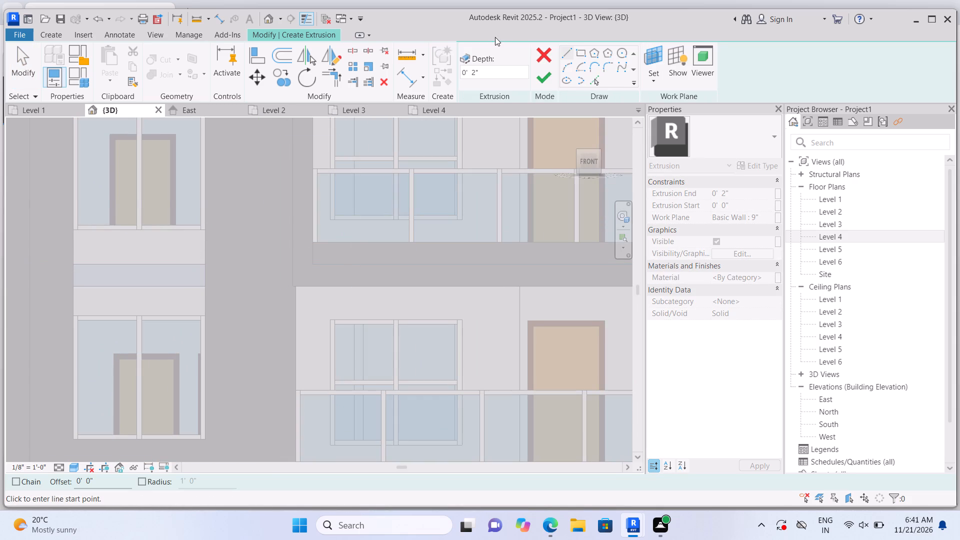
click(584, 55)
scroll(184, 236, up, 1)
scroll(124, 267, up, 1)
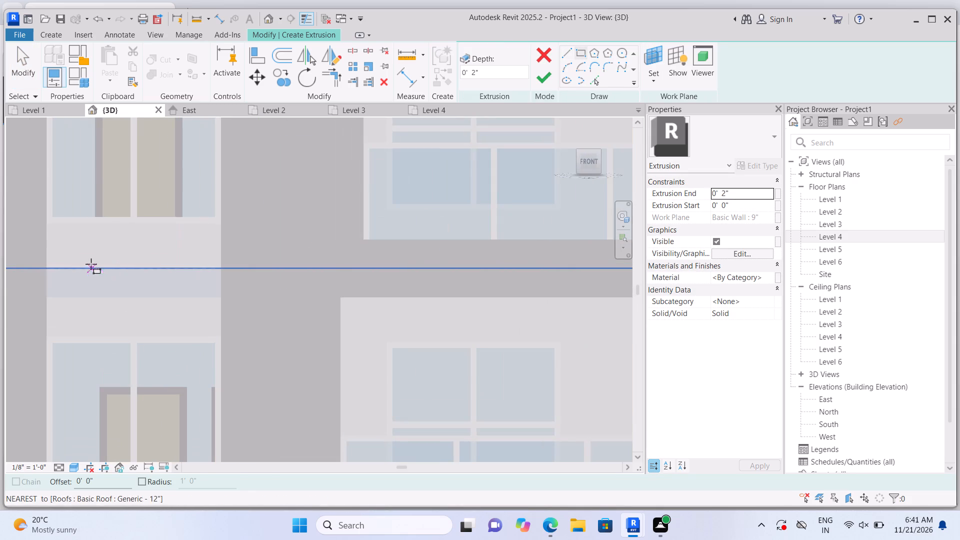
click(45, 222)
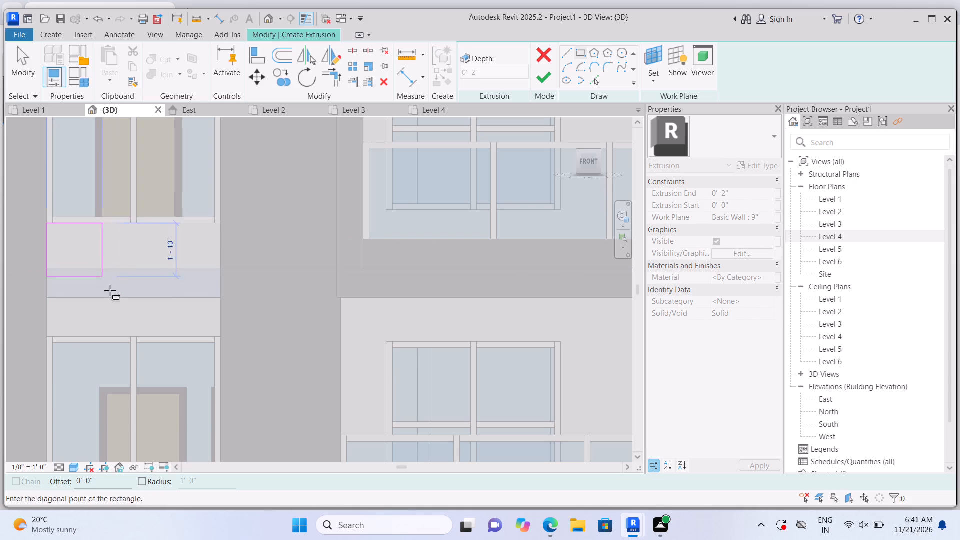
scroll(141, 310, down, 3)
scroll(166, 329, up, 8)
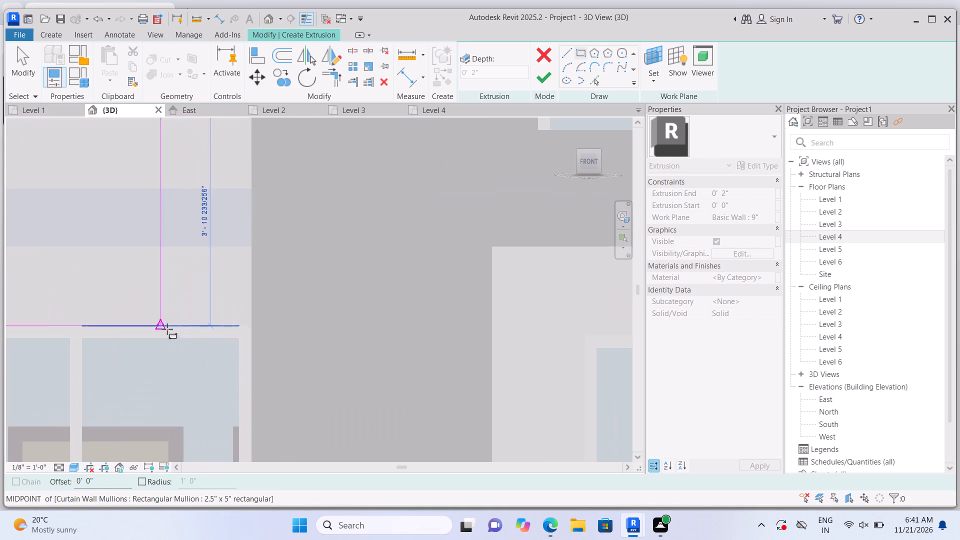
scroll(167, 328, up, 1)
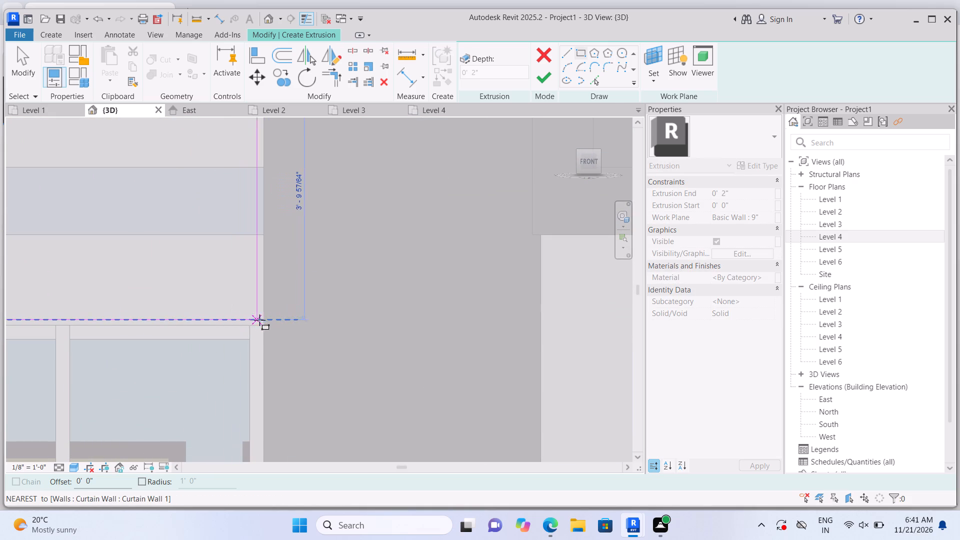
click(260, 321)
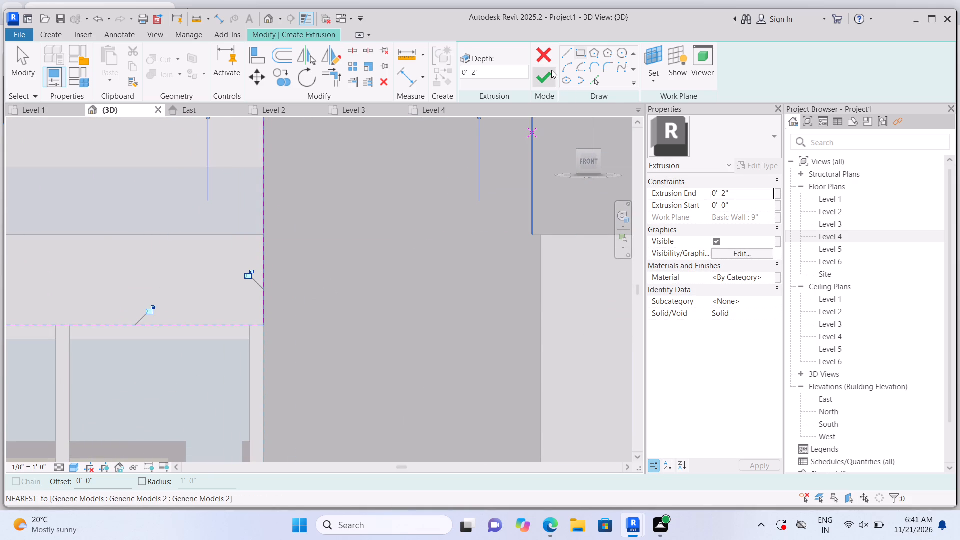
click(550, 69)
Join the panel between the two windows with the surrounding left-bay trim.
scroll(499, 234, down, 8)
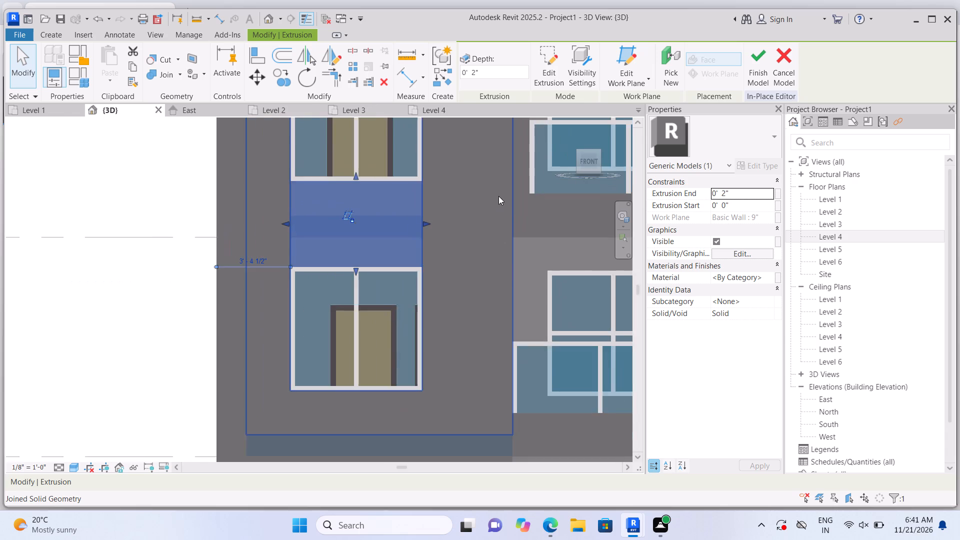
scroll(498, 180, up, 4)
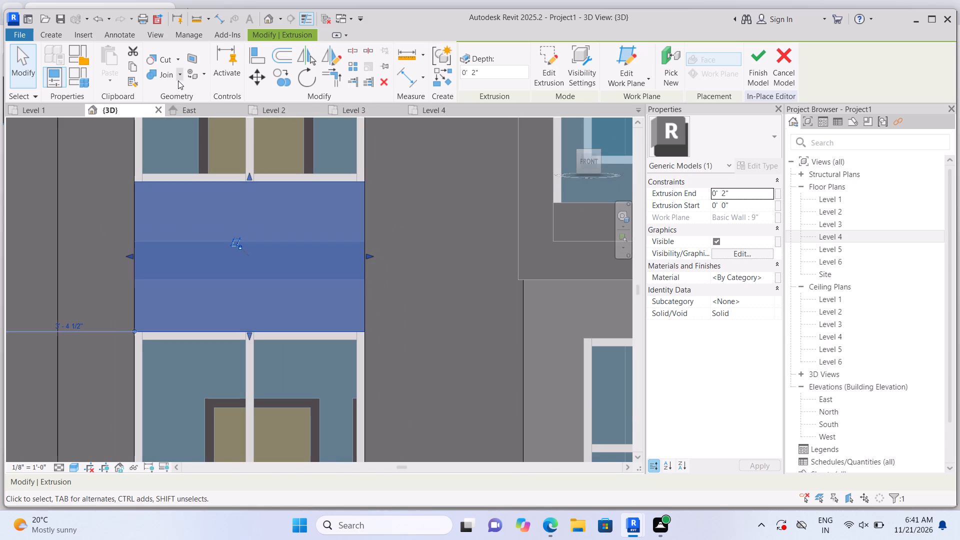
click(178, 80)
click(182, 104)
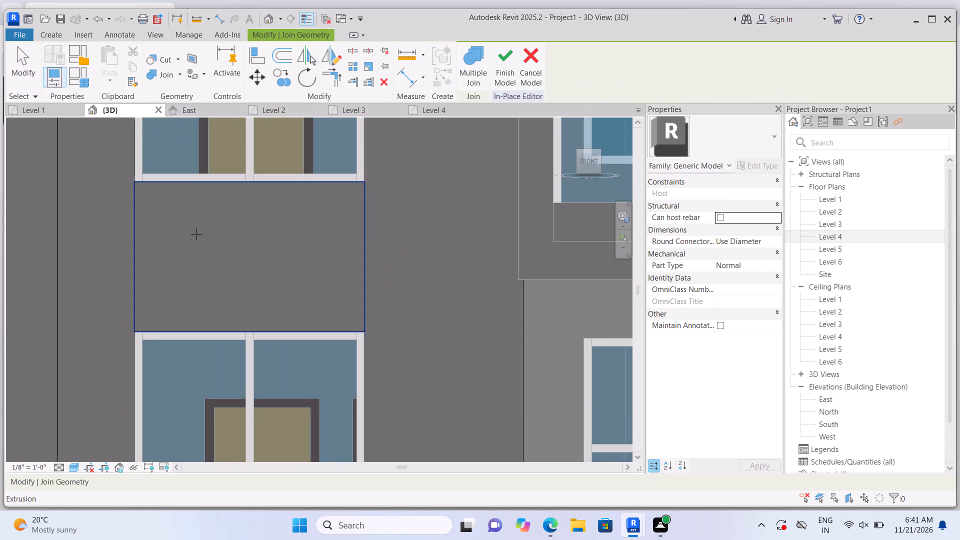
click(196, 234)
click(105, 247)
scroll(172, 257, down, 11)
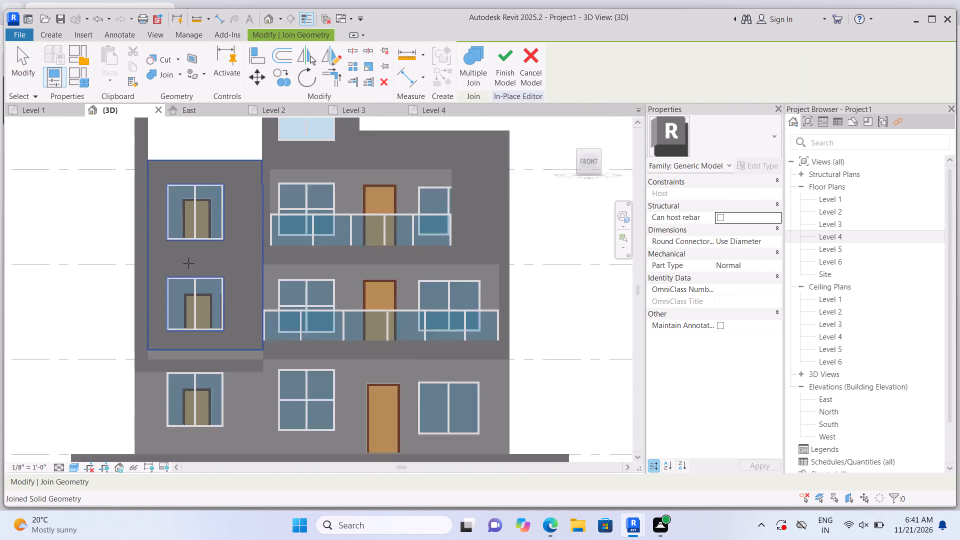
scroll(209, 186, up, 4)
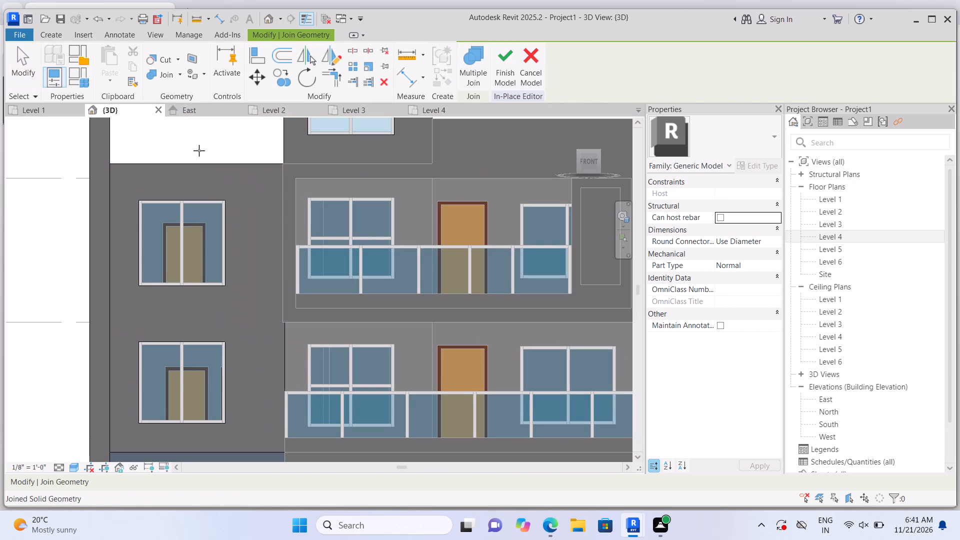
Start a solid extrusion on the left-bay trim face and sketch an 8' 0" by 0' 8" rectangle directly above the upper window.
click(55, 38)
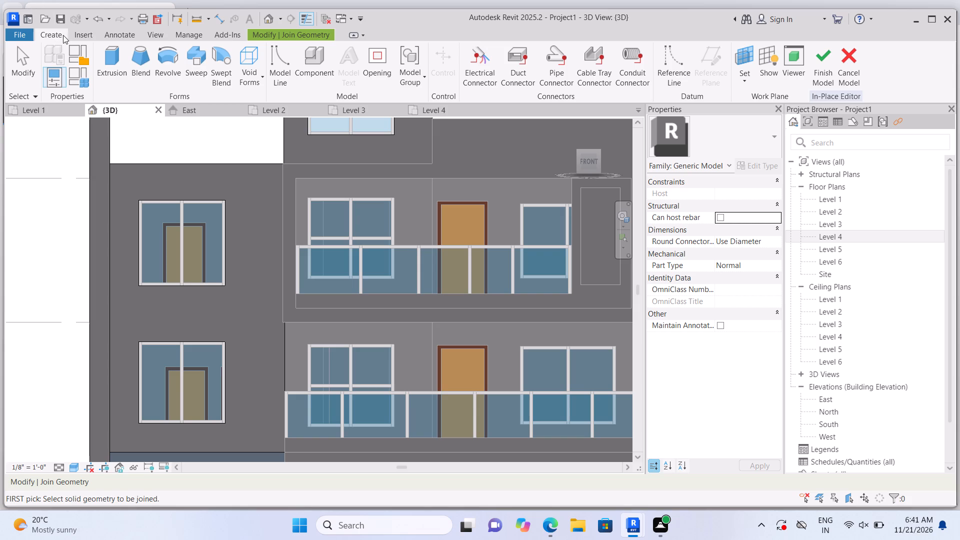
click(102, 70)
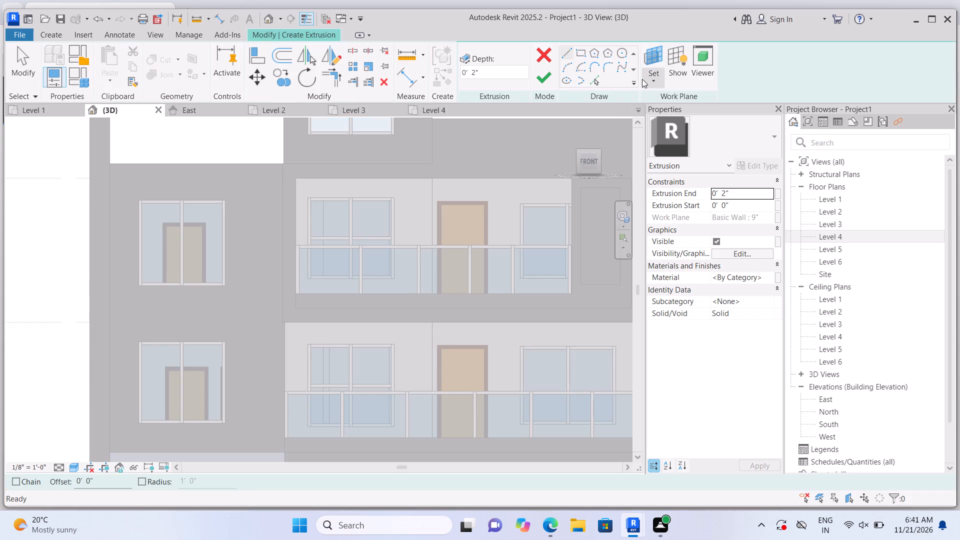
click(648, 79)
click(662, 127)
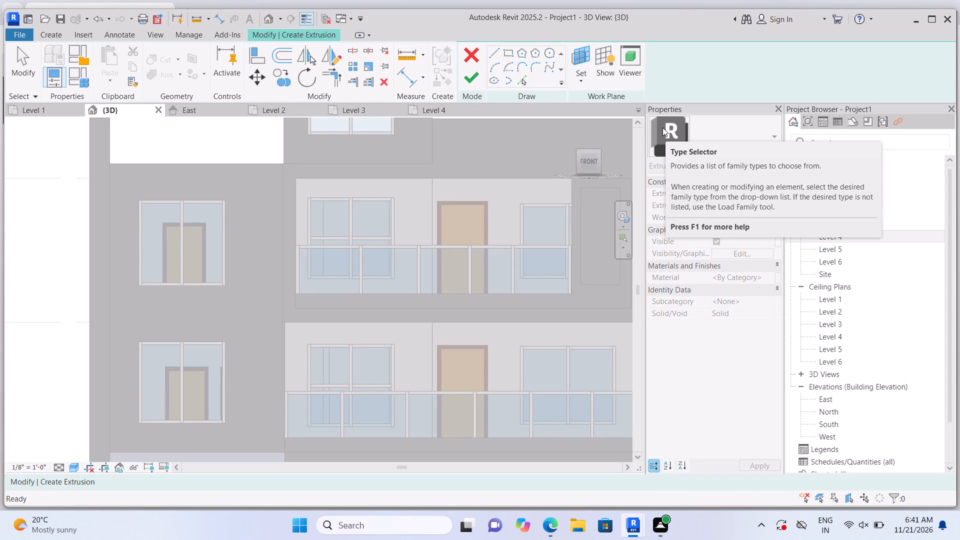
scroll(292, 276, down, 4)
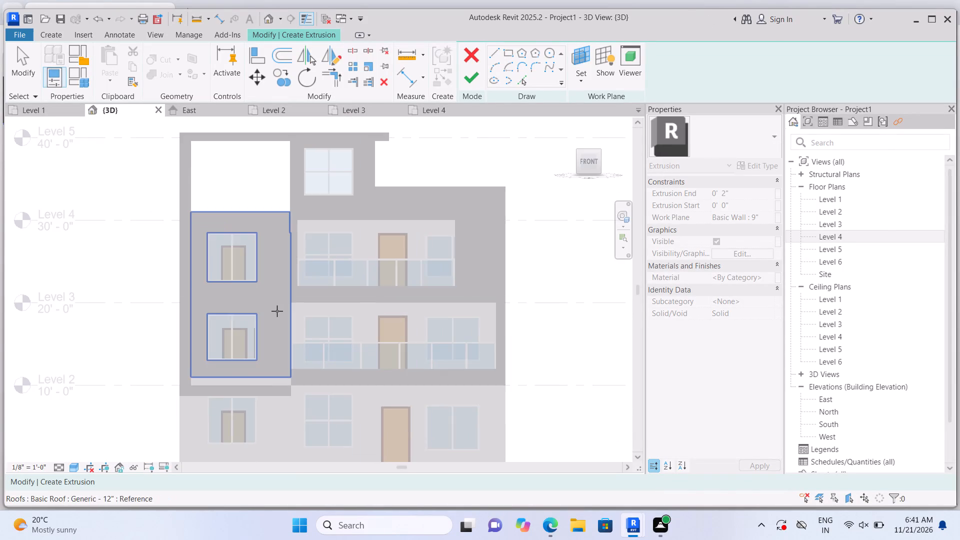
scroll(276, 311, up, 2)
click(275, 310)
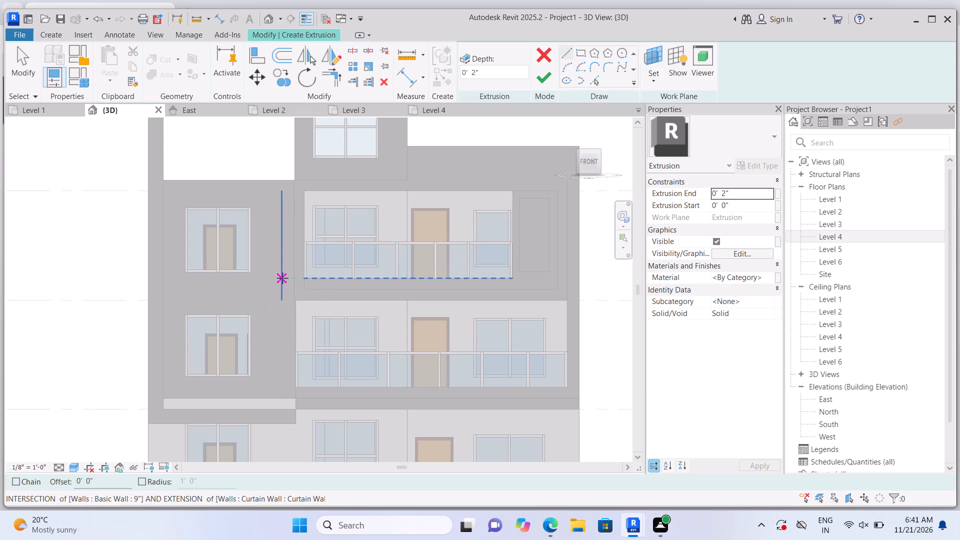
scroll(208, 207, up, 3)
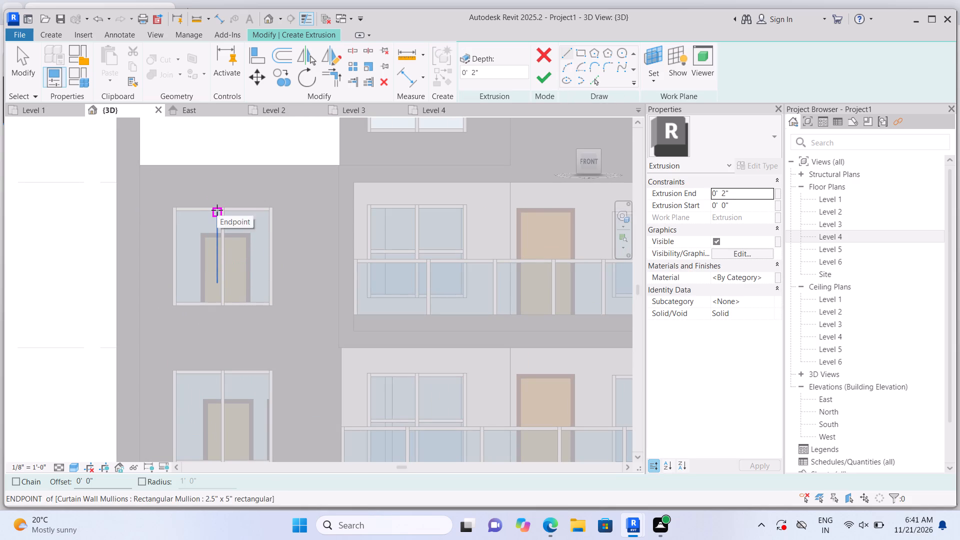
scroll(198, 211, up, 6)
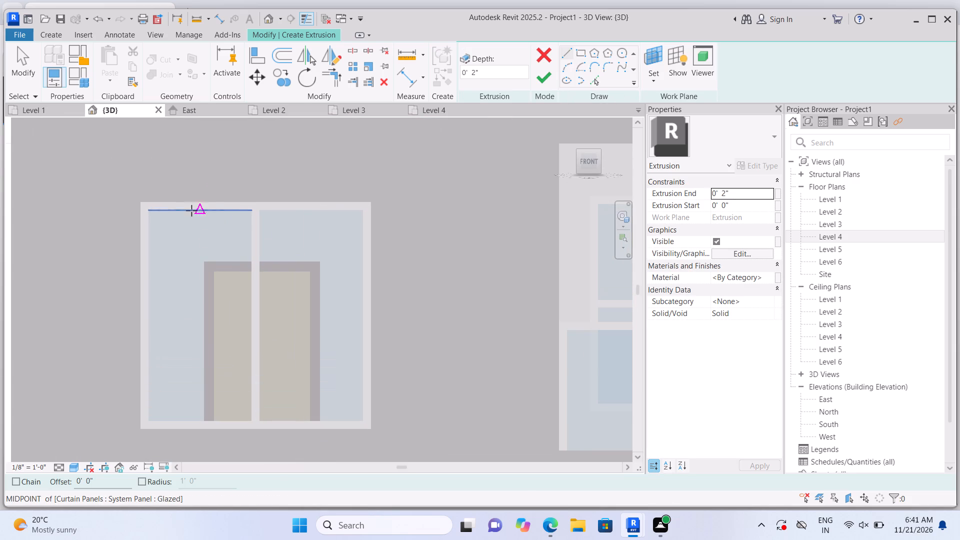
click(113, 200)
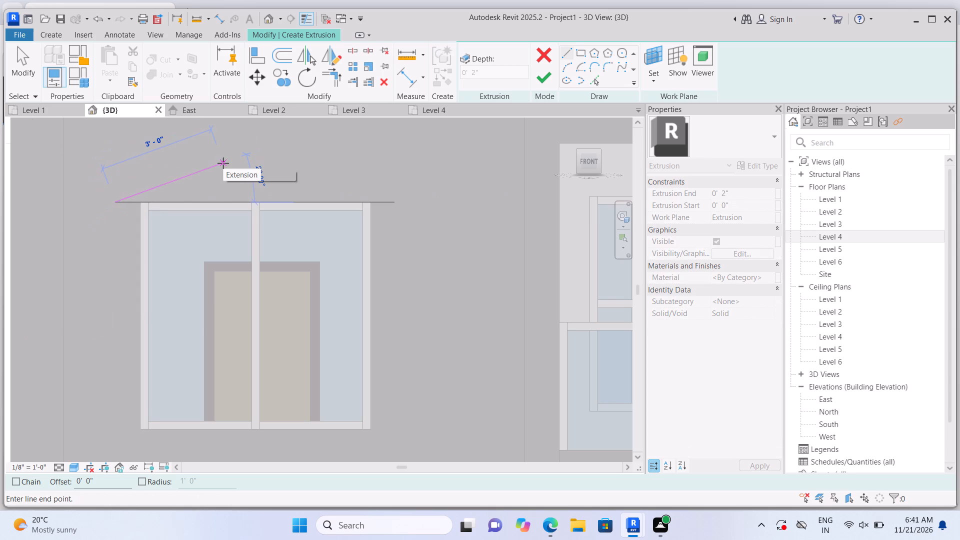
key(Escape)
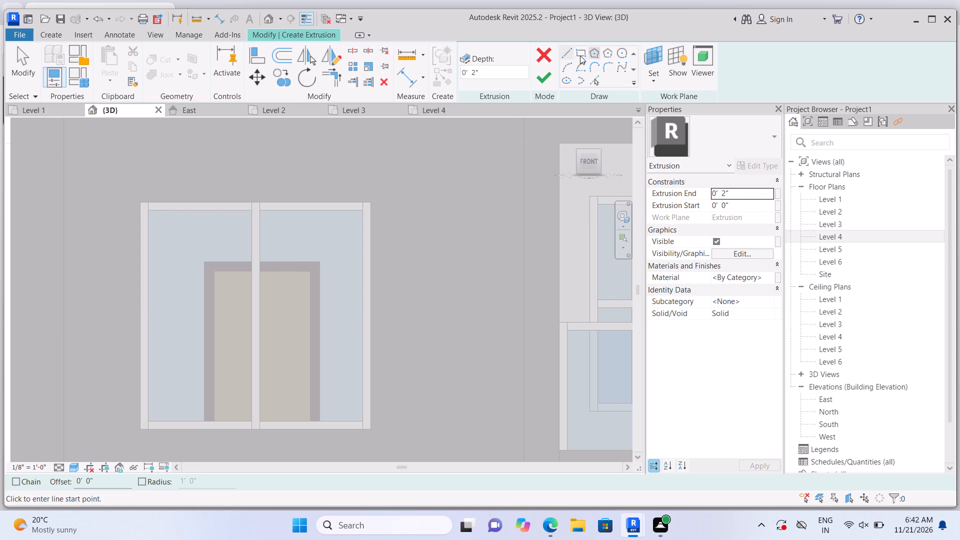
click(580, 55)
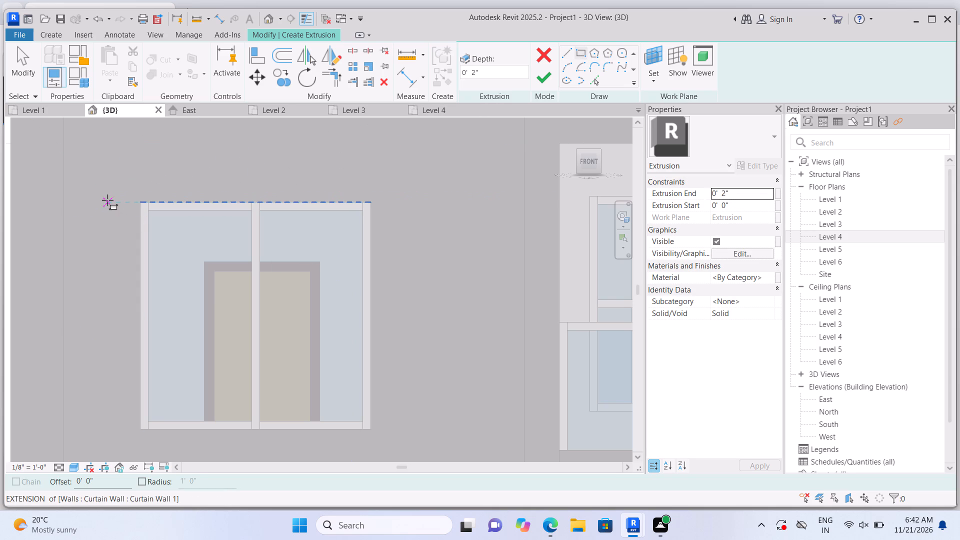
click(107, 200)
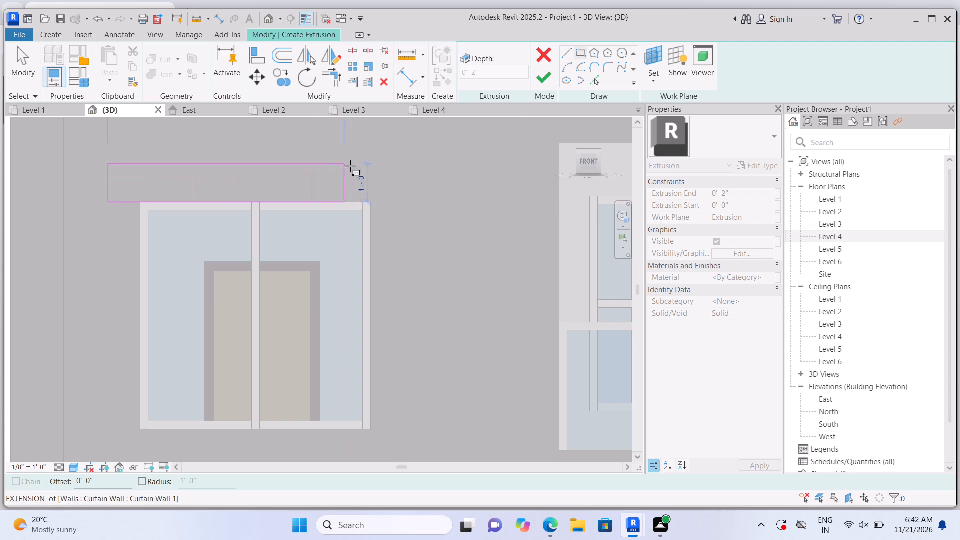
click(415, 176)
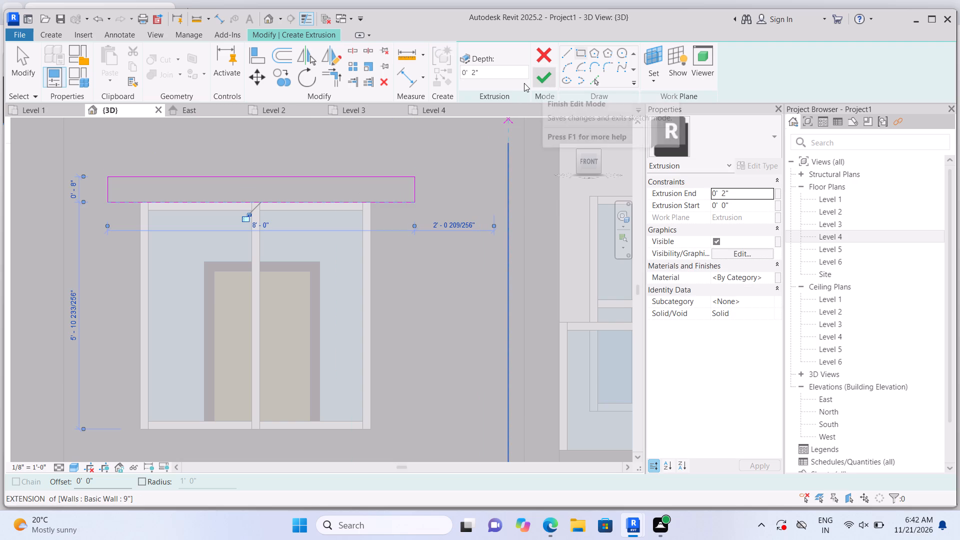
Set the extrusion end to 3" and finish the header strip above the left bay's upper window.
click(760, 192)
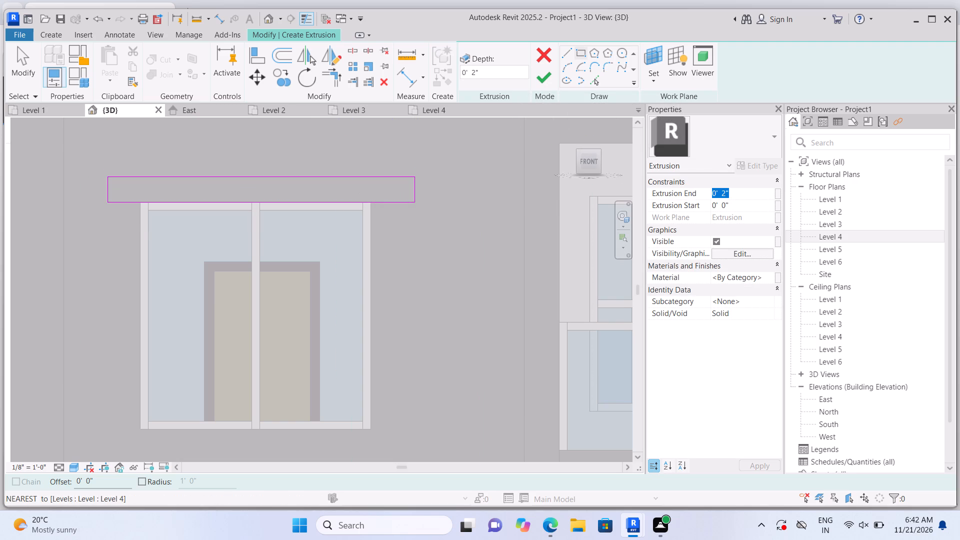
key(BackSpace)
text(3")
key(Return)
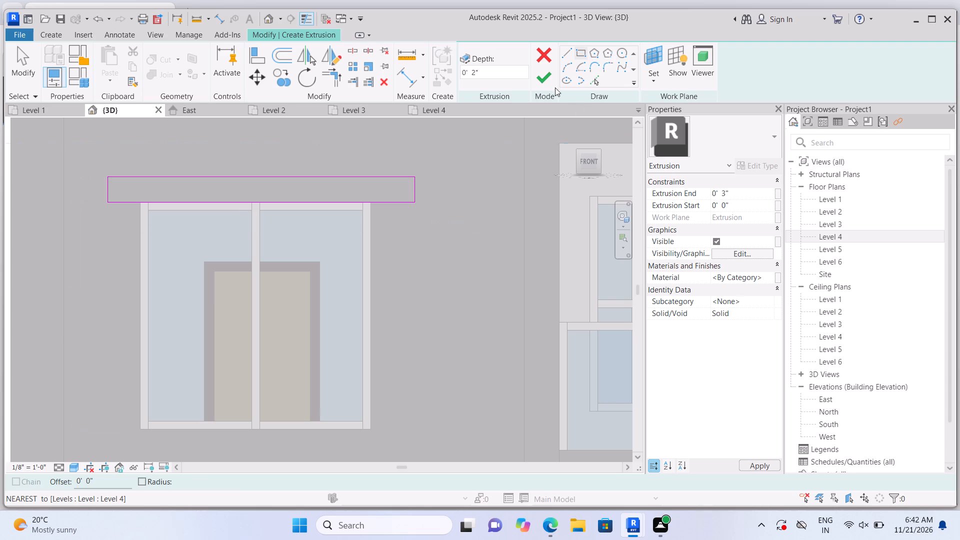
click(543, 82)
scroll(494, 175, down, 4)
scroll(495, 168, up, 1)
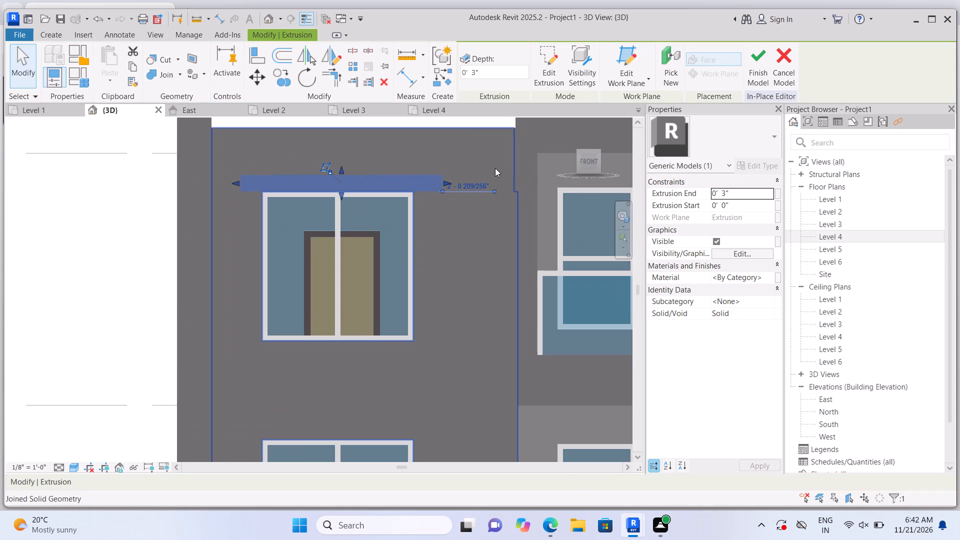
Extrude a vertical solid strip about 16' 7" tall and 3" deep along the left bay windows' left side, starting at the upper window's top.
click(57, 31)
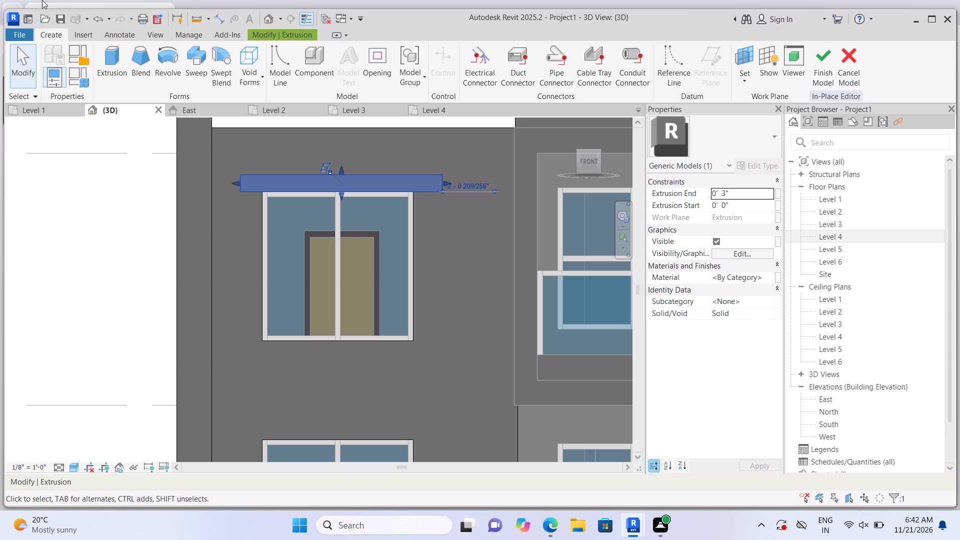
click(114, 87)
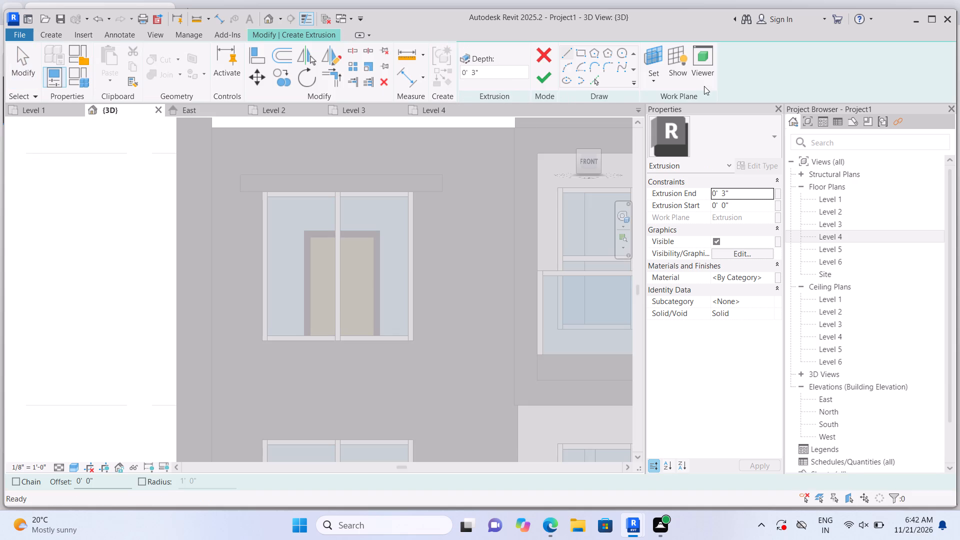
click(647, 88)
click(663, 126)
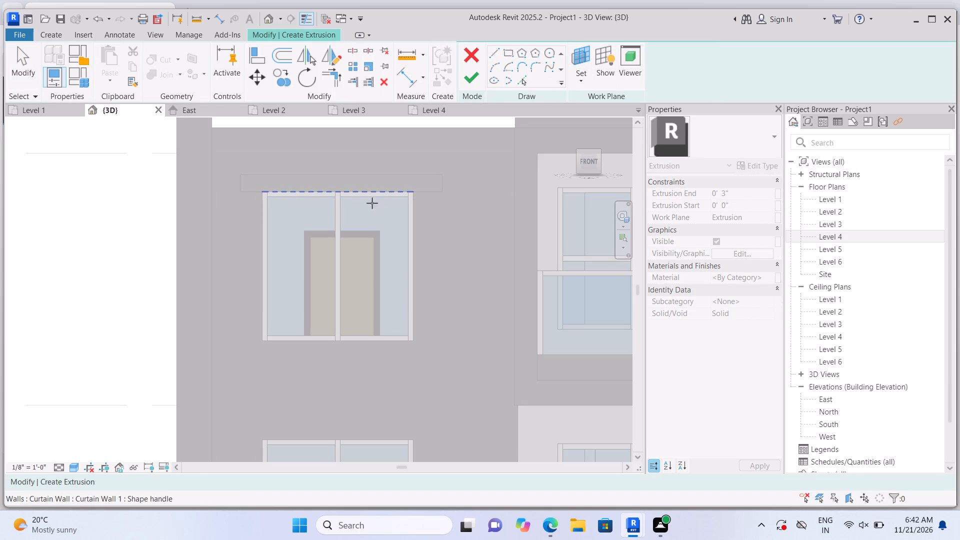
click(430, 227)
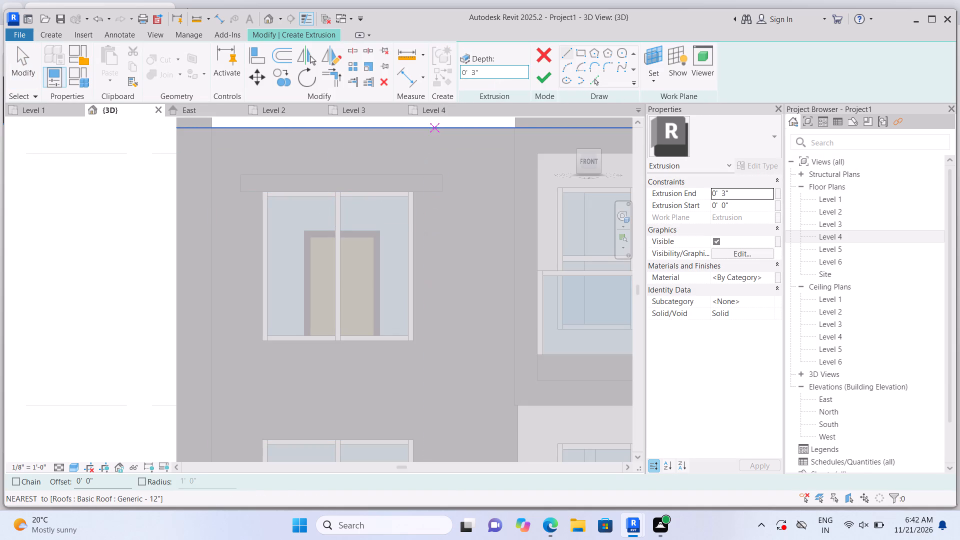
click(582, 53)
scroll(330, 225, up, 1)
scroll(272, 230, up, 1)
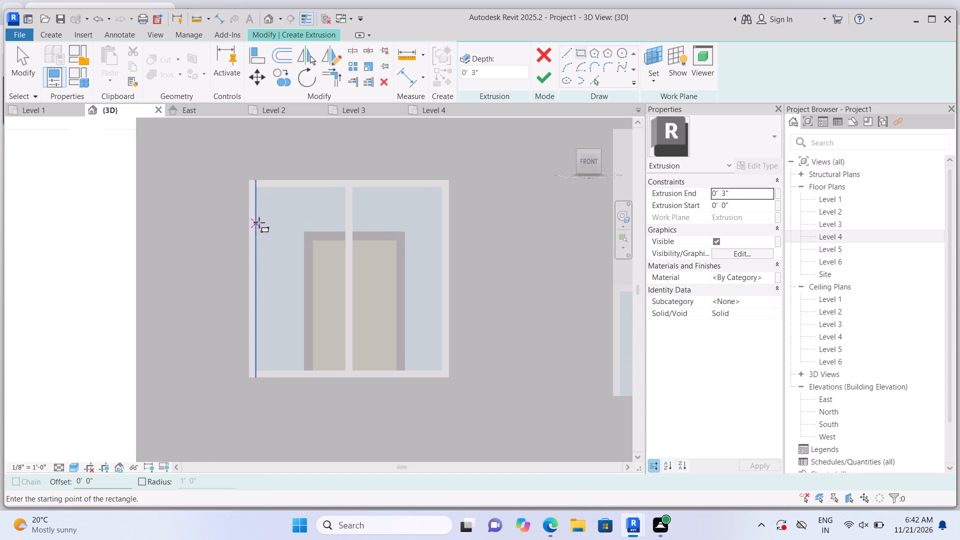
click(246, 178)
scroll(226, 299, down, 2)
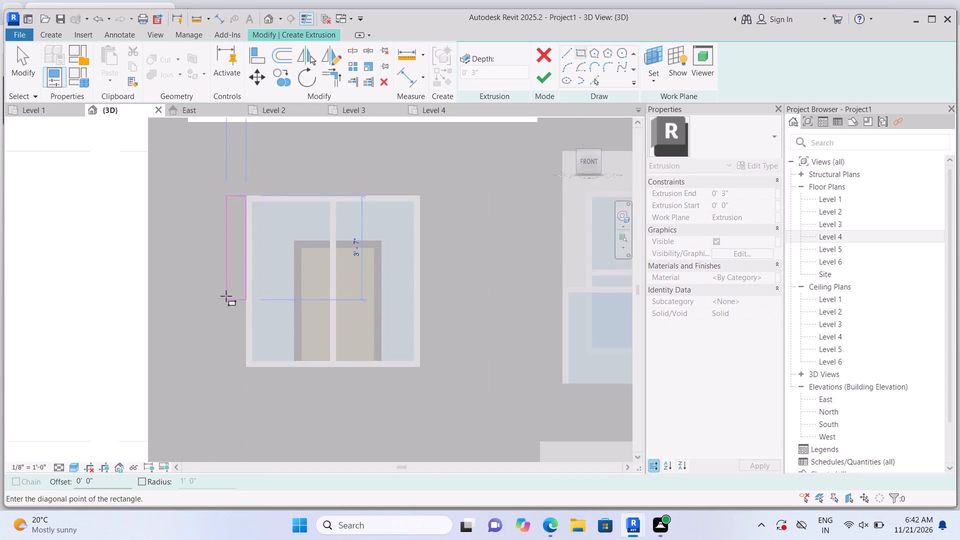
scroll(226, 296, down, 9)
scroll(202, 394, up, 5)
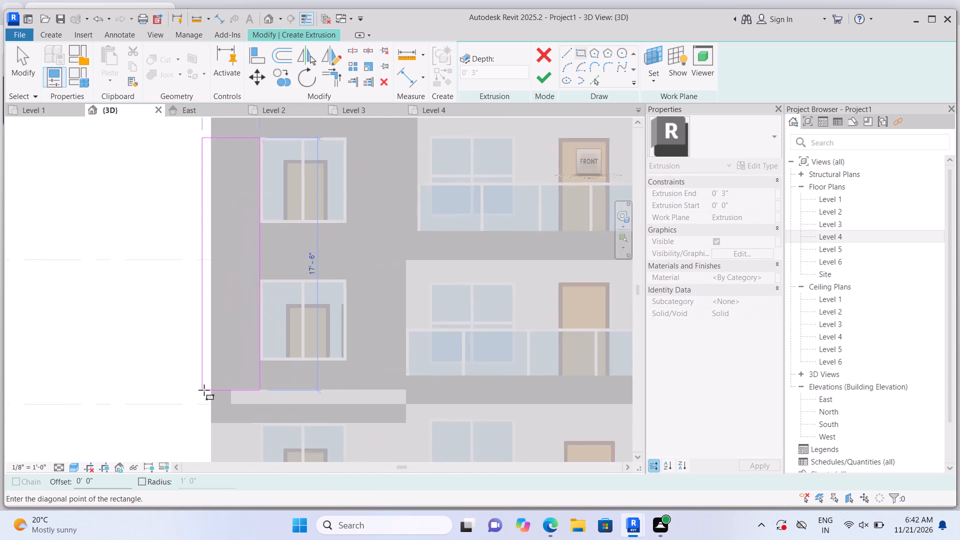
scroll(204, 390, up, 2)
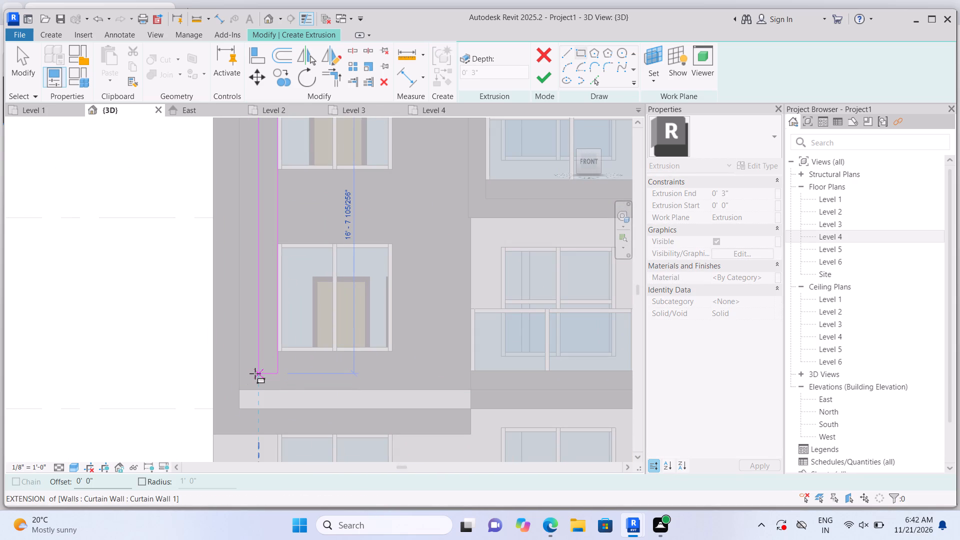
click(257, 372)
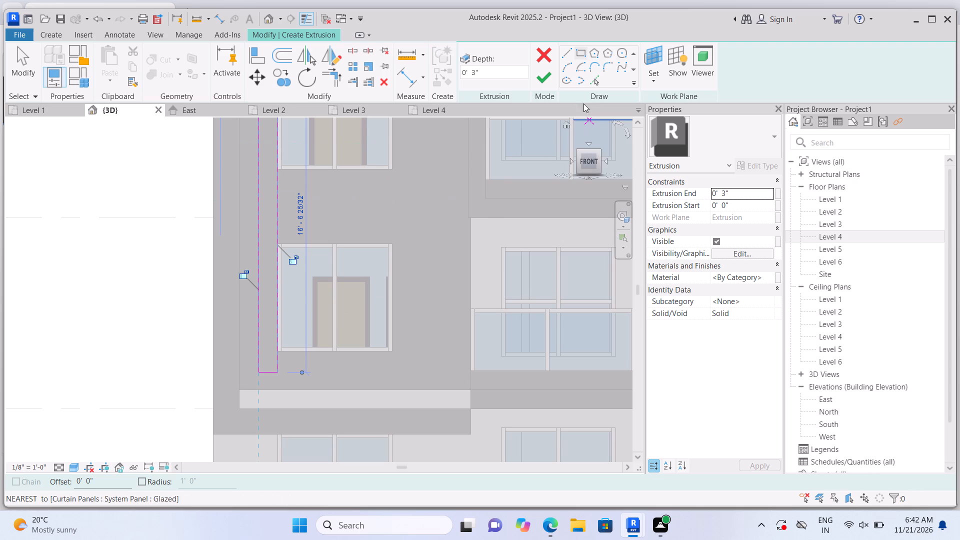
click(551, 73)
scroll(367, 338, down, 4)
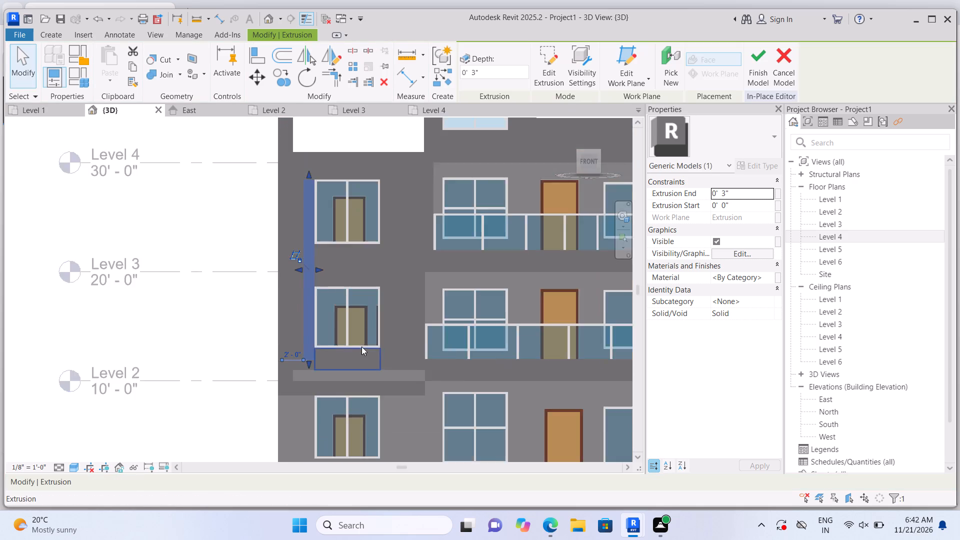
Narrow the vertical strip so its outer edge aligns with the left end of the header strip.
scroll(361, 346, down, 3)
scroll(359, 260, up, 8)
scroll(306, 251, up, 2)
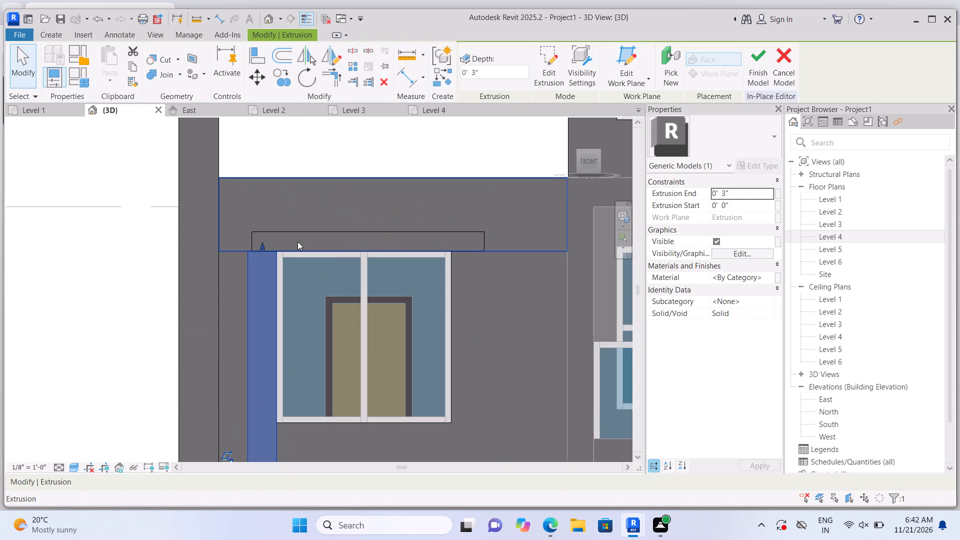
click(298, 240)
scroll(274, 243, up, 4)
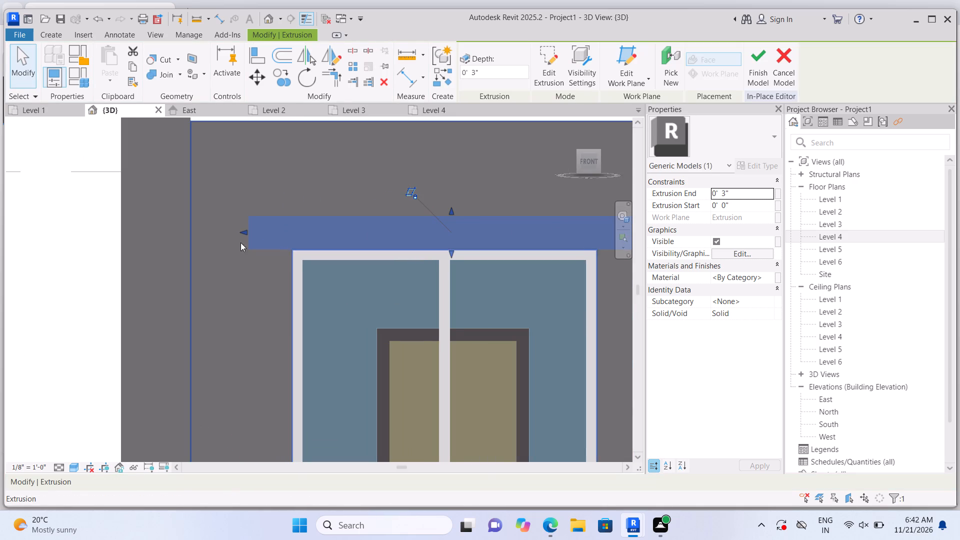
scroll(257, 249, down, 7)
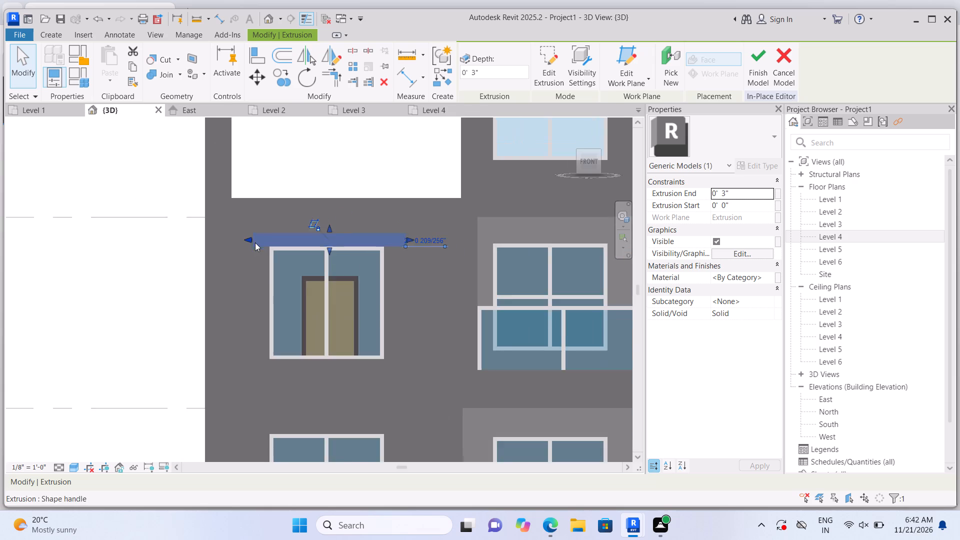
scroll(257, 273, down, 2)
scroll(283, 331, up, 2)
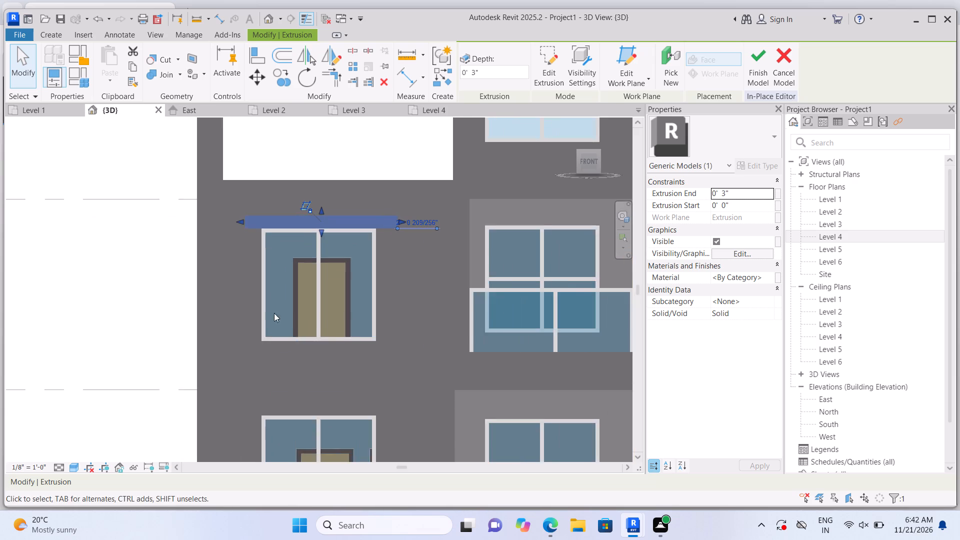
scroll(274, 313, up, 2)
click(235, 269)
scroll(246, 286, up, 1)
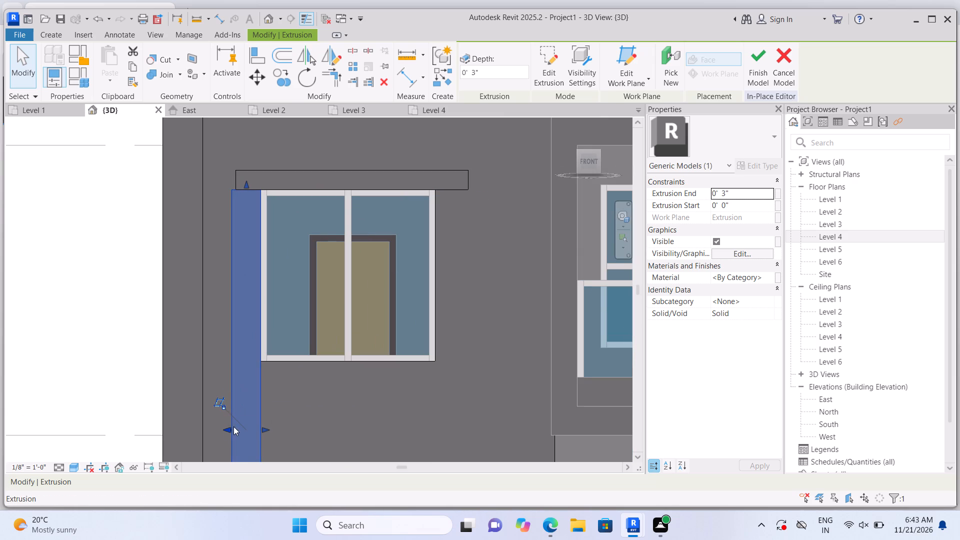
drag(226, 428, 232, 429)
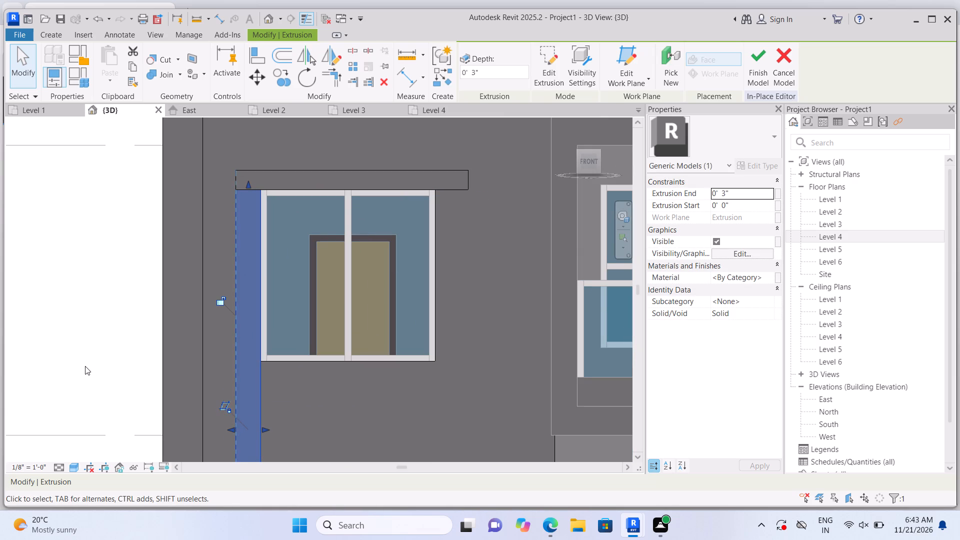
click(85, 366)
Join the vertical strip with the header strip above the left bay's upper window.
scroll(95, 362, down, 2)
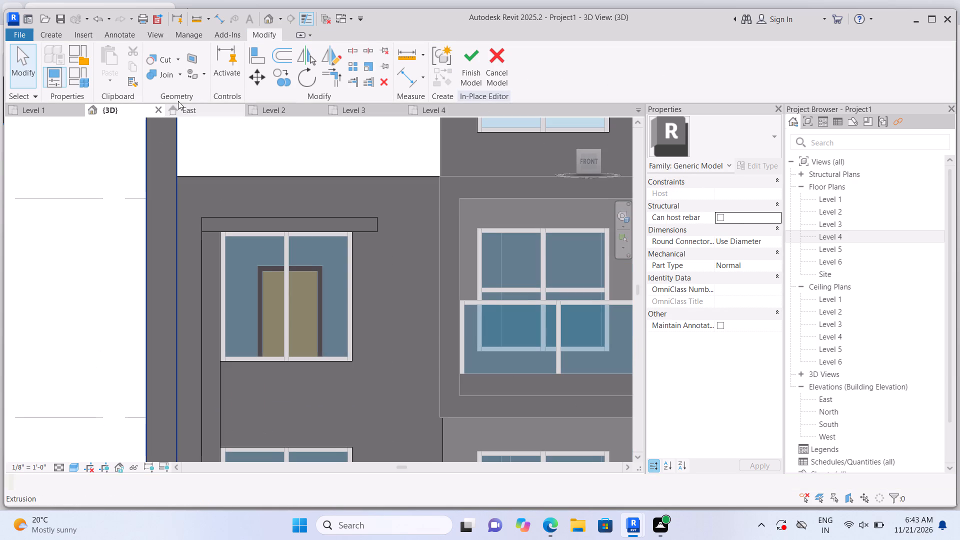
click(178, 74)
click(184, 97)
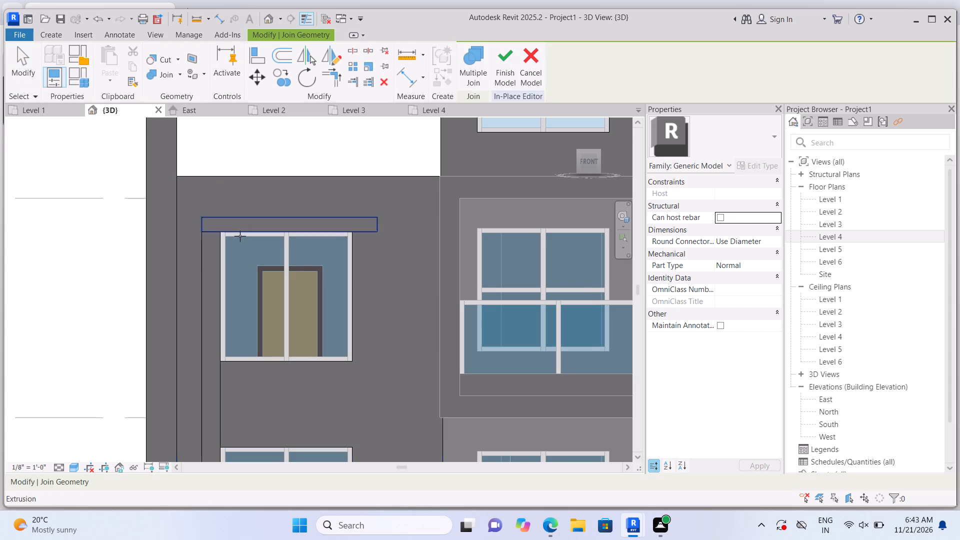
scroll(238, 255, up, 2)
click(208, 260)
click(209, 208)
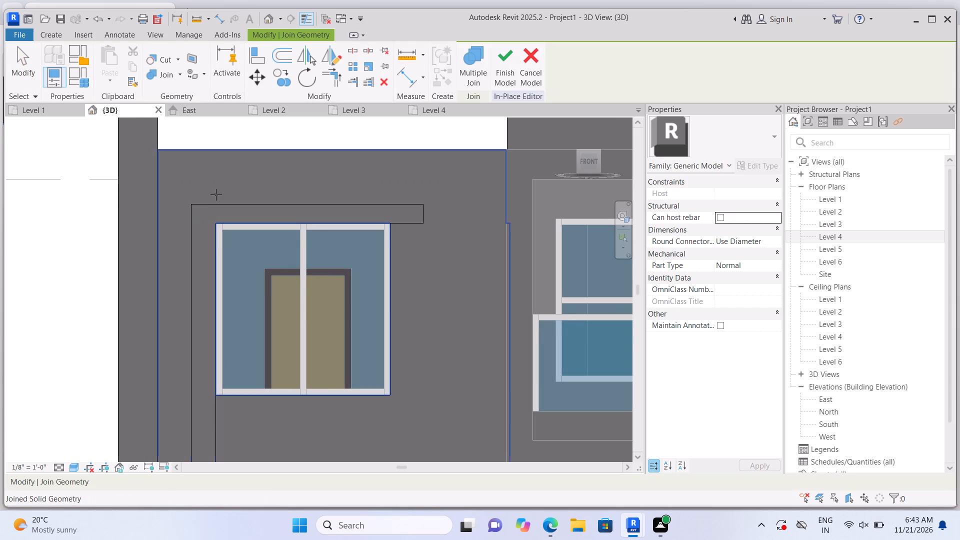
Extrude a vertical solid strip about 16' 3" tall and 3" deep along the left bay windows' right side, starting at the upper window's top.
scroll(216, 193, down, 4)
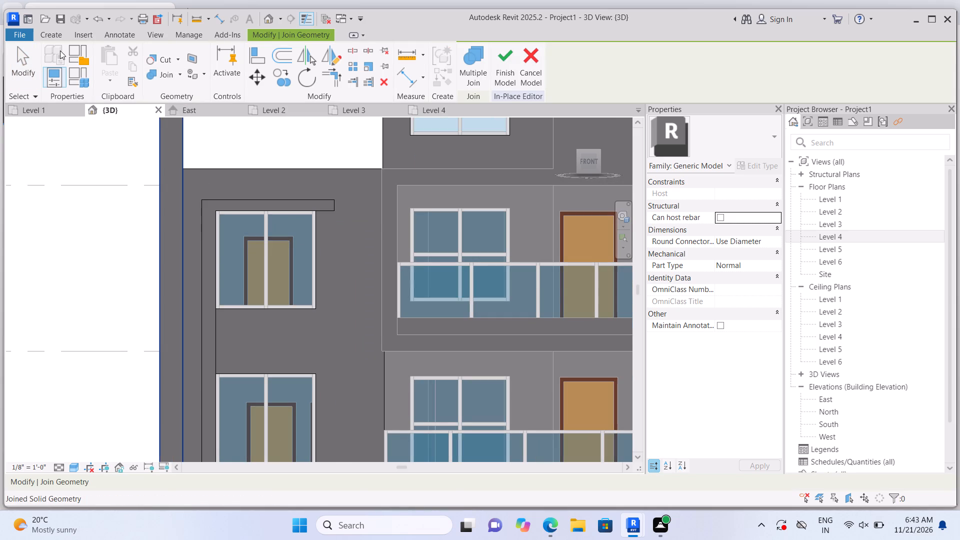
click(49, 29)
click(50, 31)
click(113, 67)
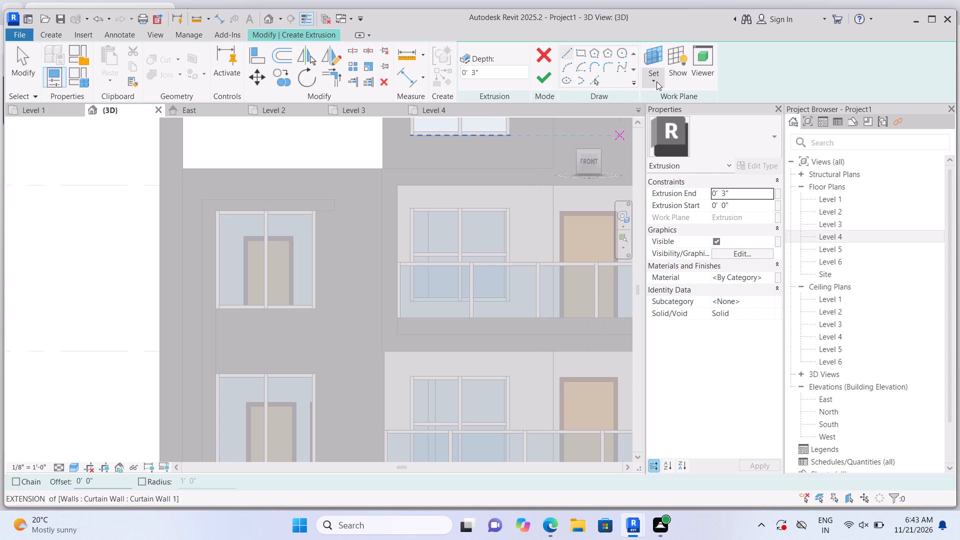
click(656, 80)
click(676, 116)
click(349, 258)
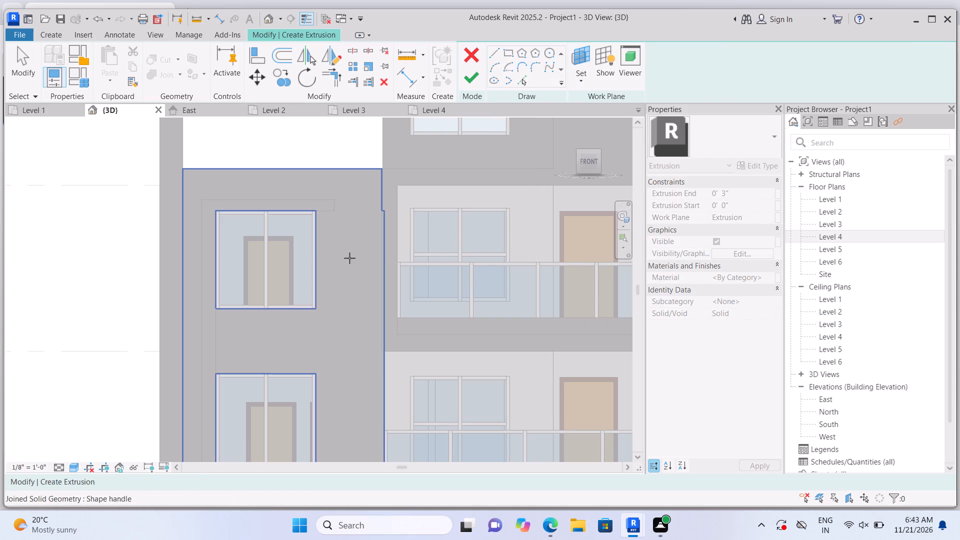
click(583, 55)
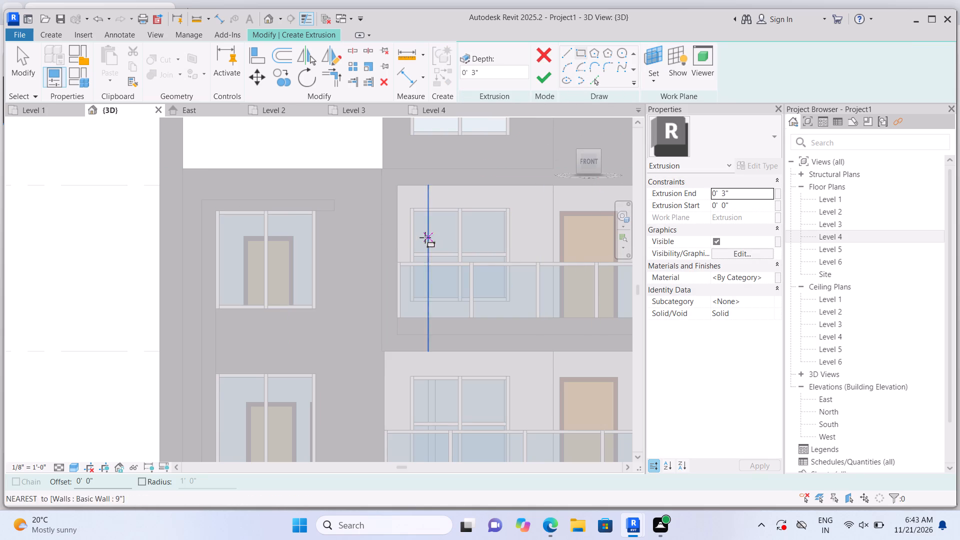
scroll(423, 236, up, 6)
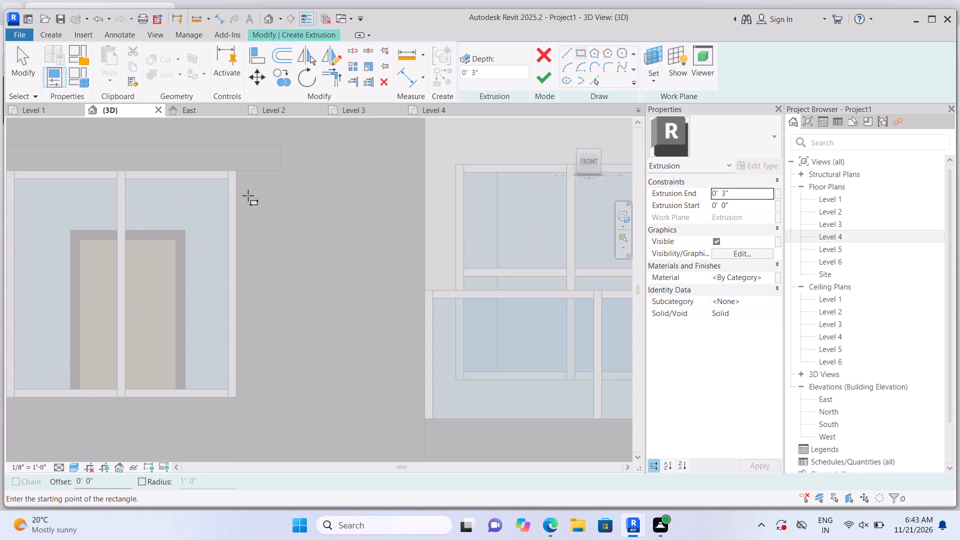
click(236, 174)
scroll(266, 286, down, 12)
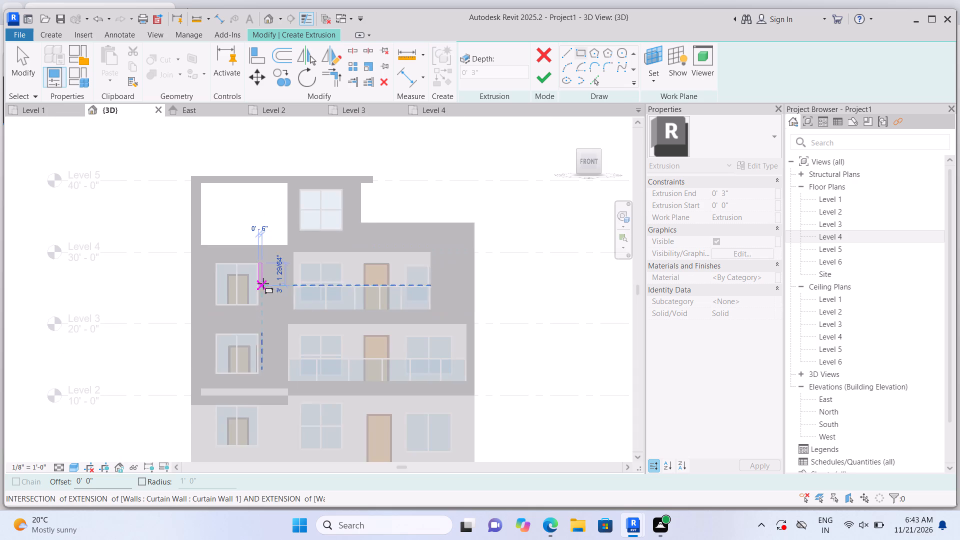
scroll(276, 381, up, 10)
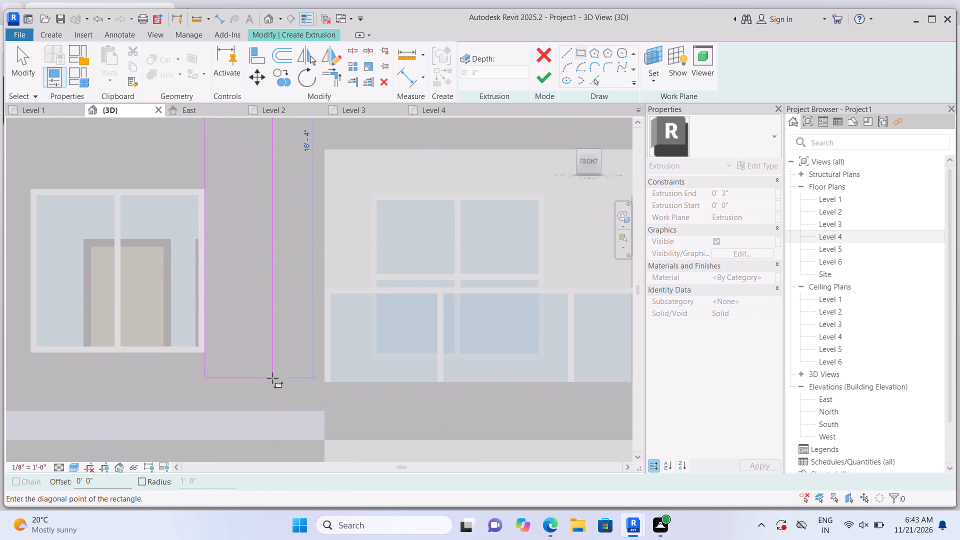
click(225, 376)
click(536, 81)
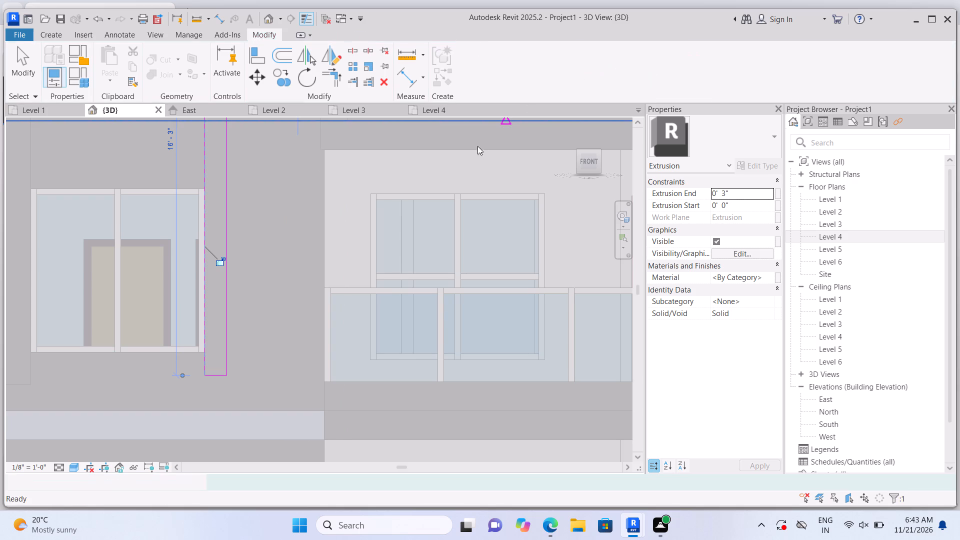
Shorten the header strip's right end so it aligns with the outer edge of the right vertical strip.
scroll(174, 455, down, 10)
scroll(187, 397, down, 4)
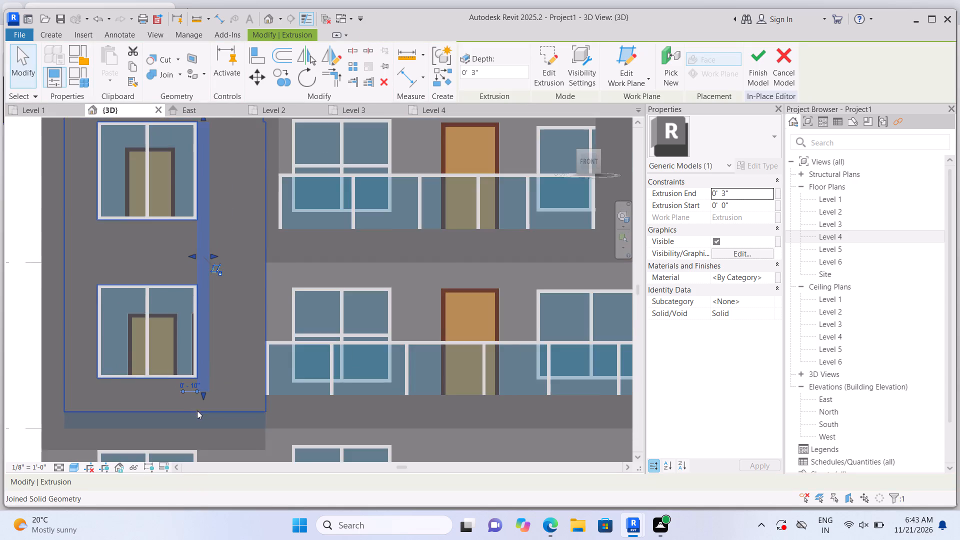
scroll(197, 410, down, 2)
scroll(205, 252, up, 5)
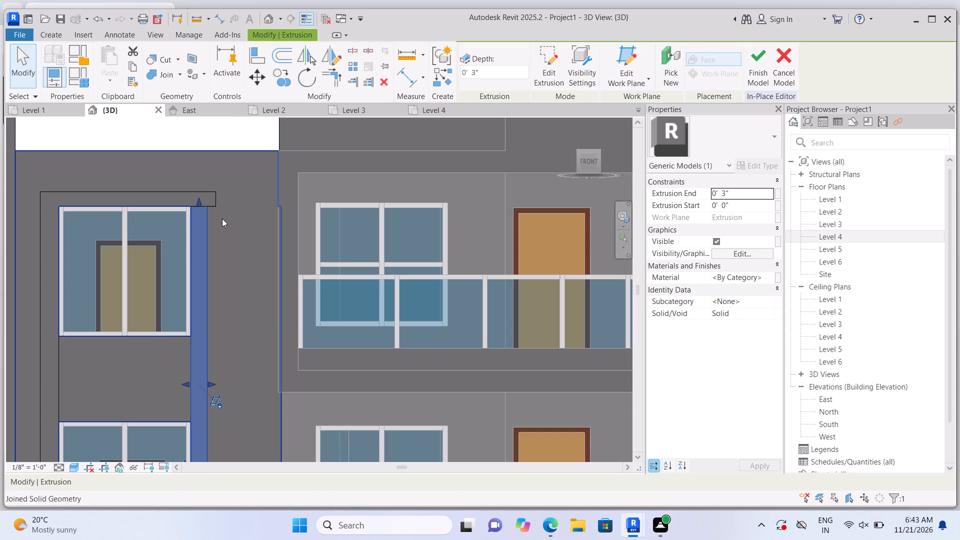
click(215, 198)
scroll(213, 197, up, 2)
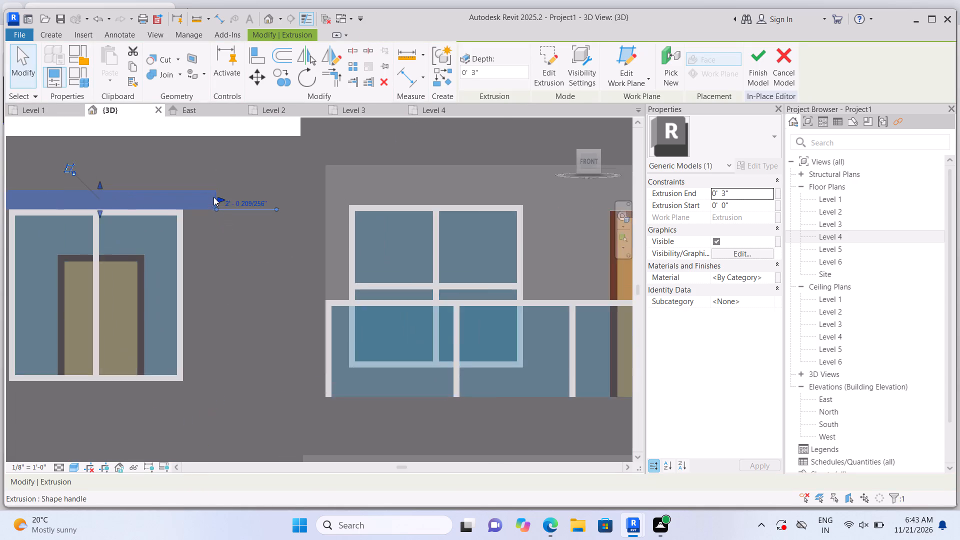
scroll(213, 197, up, 2)
drag(219, 200, 208, 203)
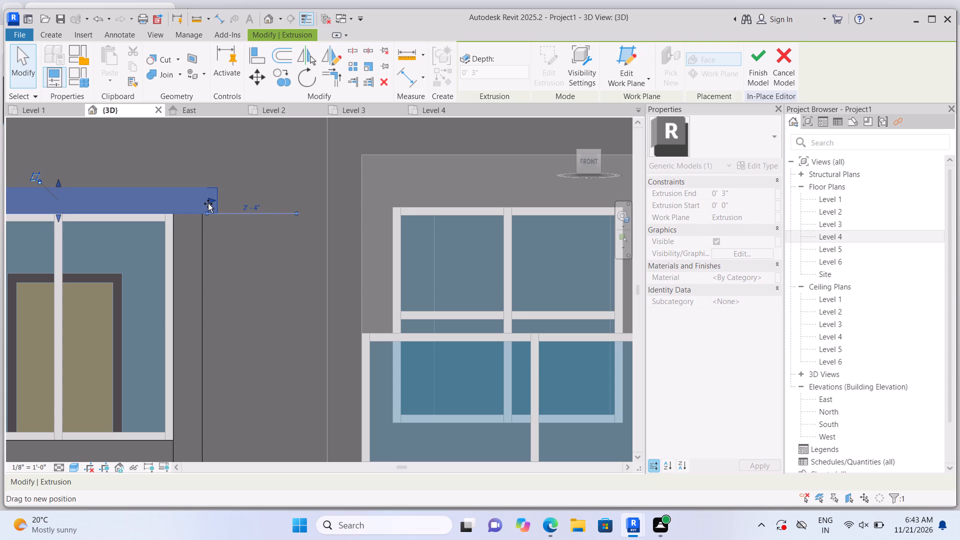
drag(208, 203, 205, 203)
scroll(209, 201, down, 4)
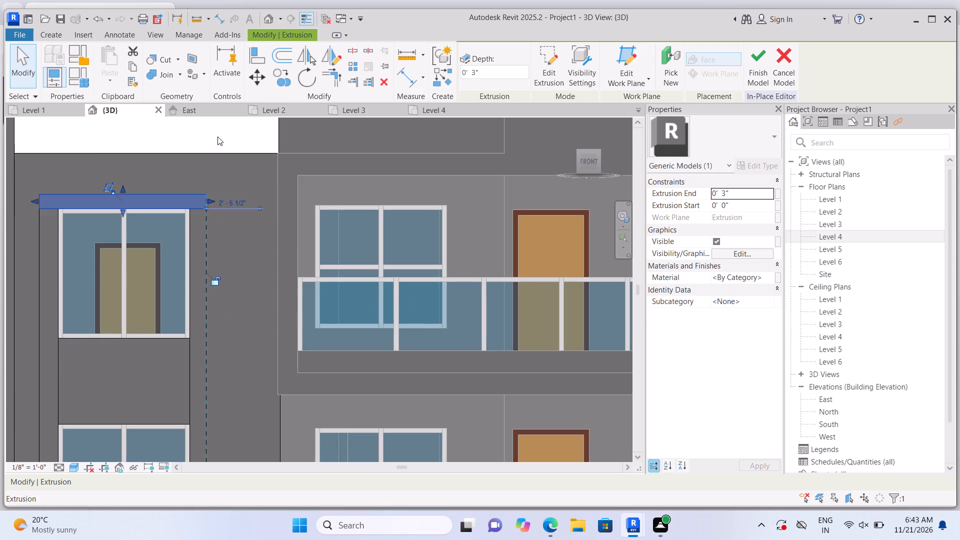
click(218, 136)
Join the header strip above the left bay's upper window with the right vertical strip.
click(181, 75)
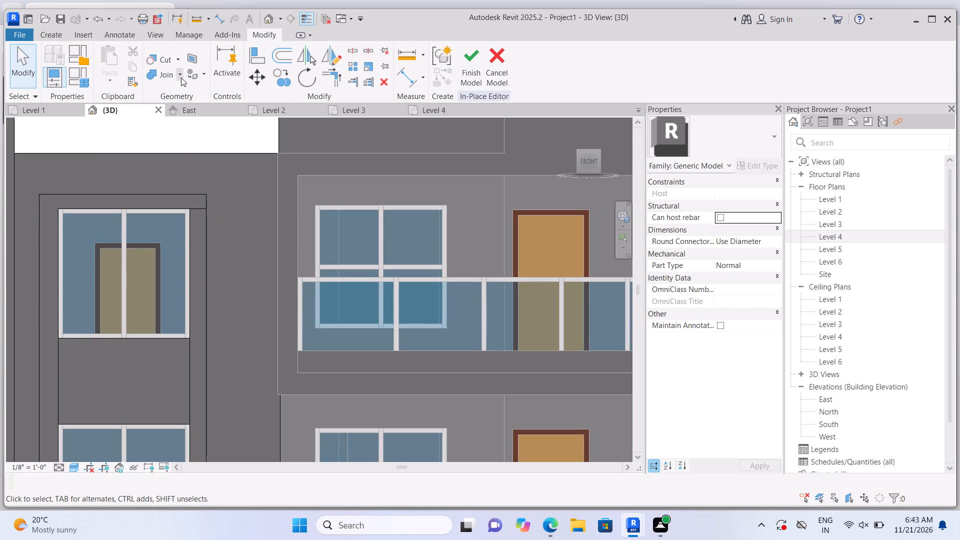
click(186, 92)
click(186, 202)
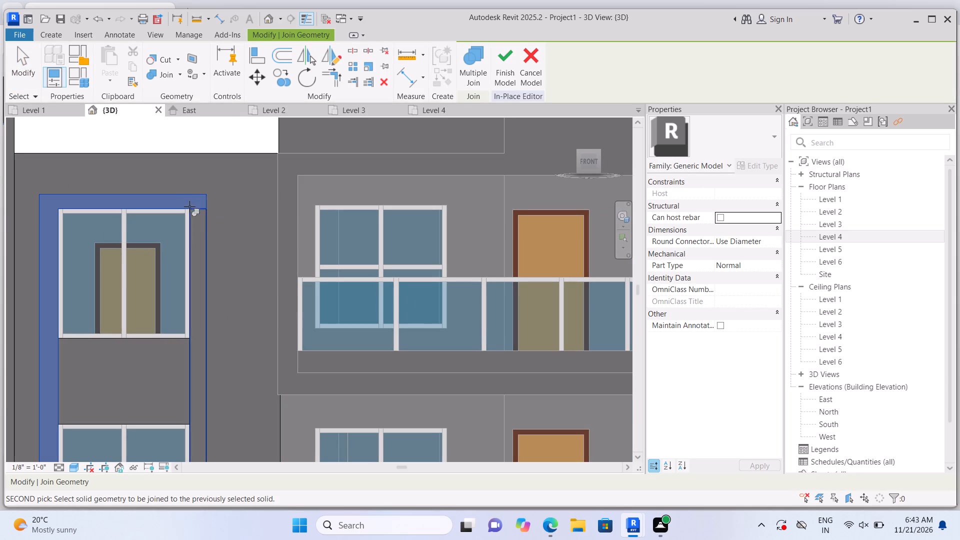
click(198, 230)
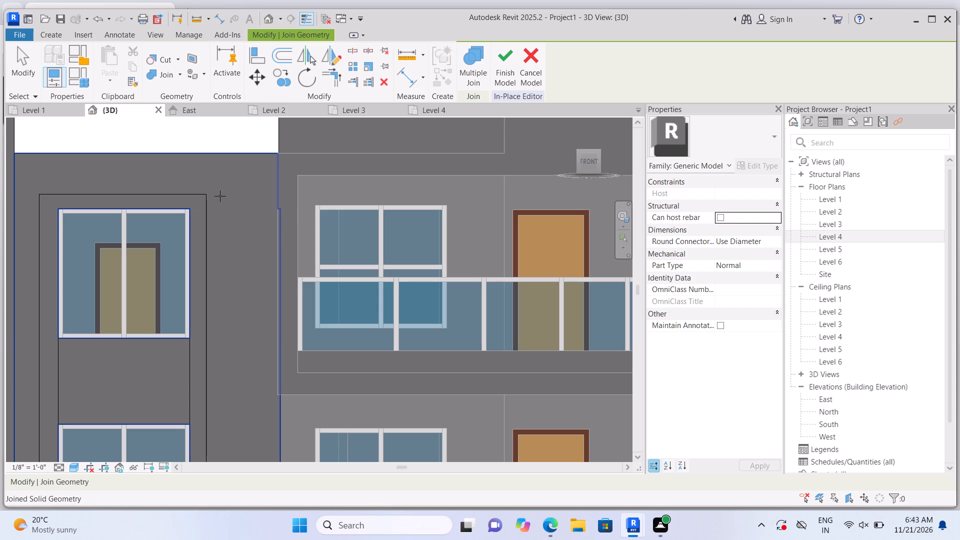
scroll(269, 180, down, 5)
key(Escape)
Extrude a horizontal solid strip 6' 0" long and 3" deep directly beneath the left bay's lower window, spanning the window's width.
scroll(234, 375, up, 2)
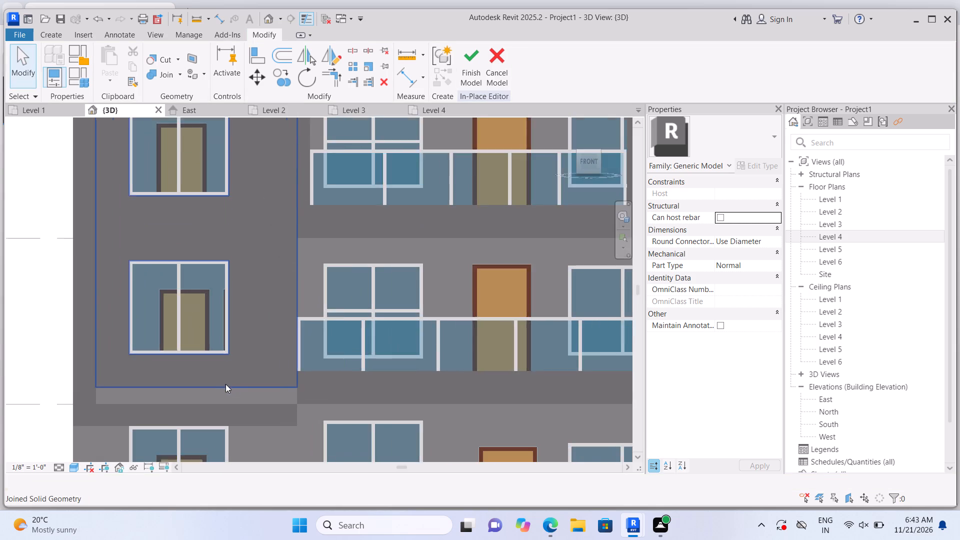
scroll(225, 384, up, 2)
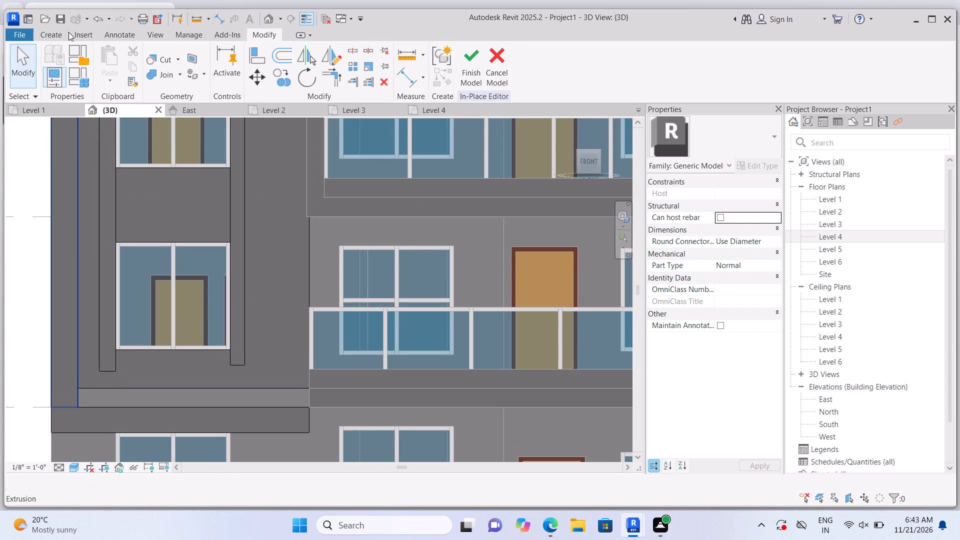
click(58, 34)
click(107, 42)
click(112, 57)
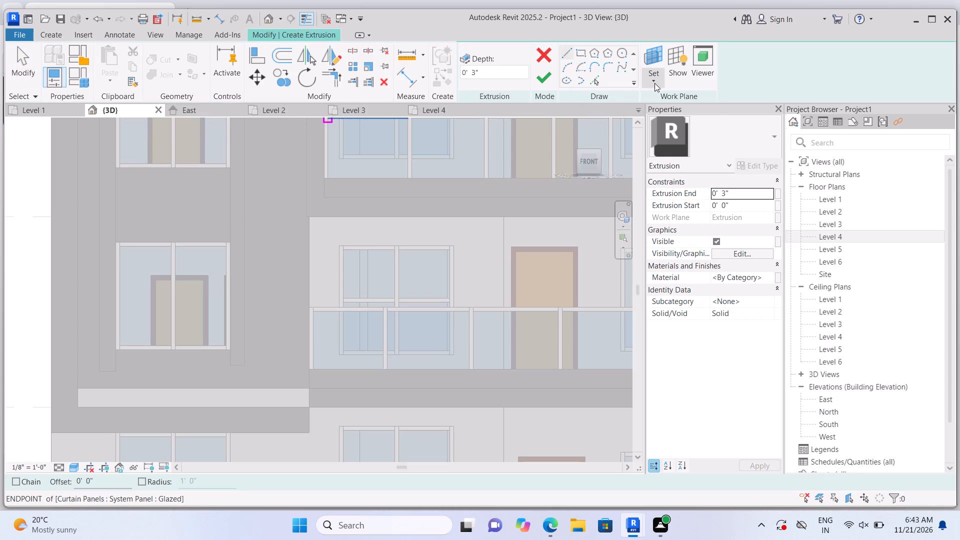
click(652, 77)
click(664, 120)
scroll(325, 332, up, 2)
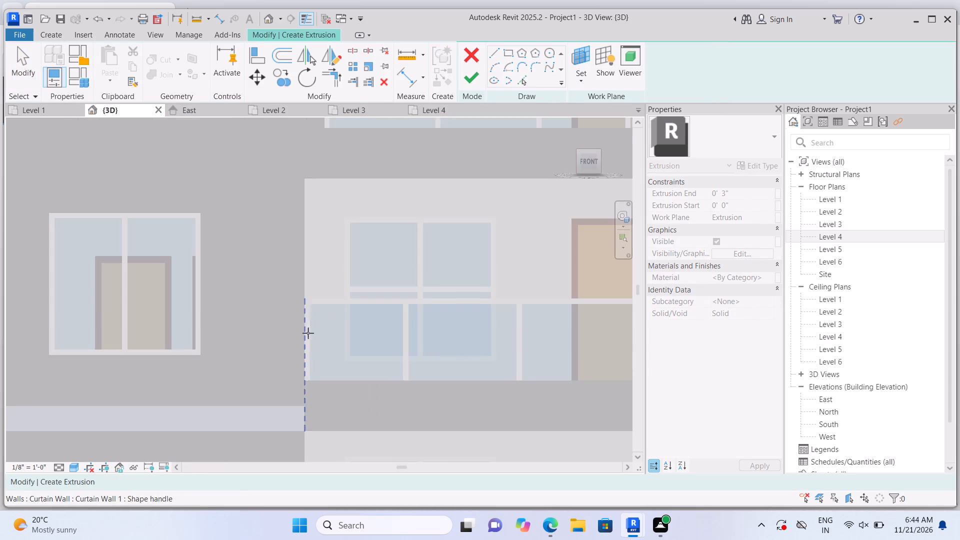
click(245, 348)
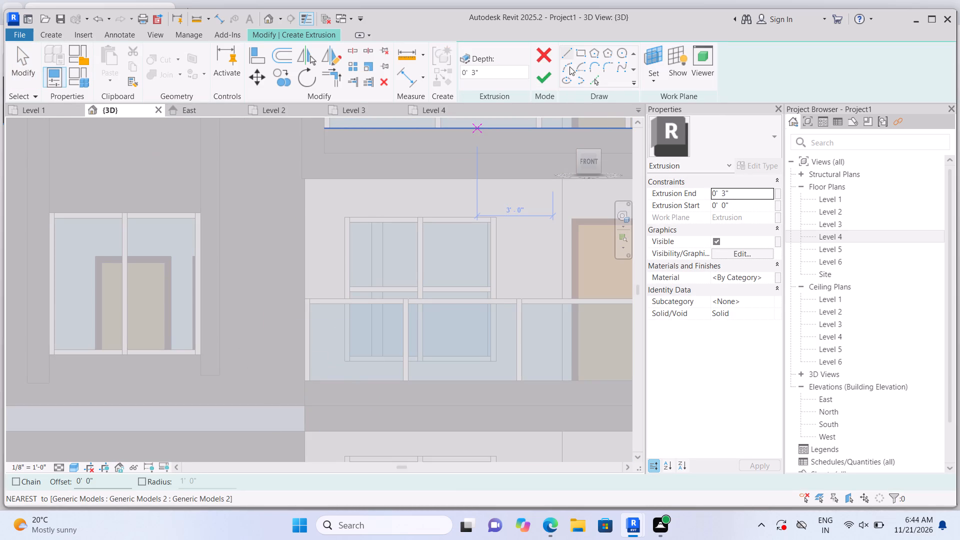
click(581, 52)
scroll(15, 417, up, 1)
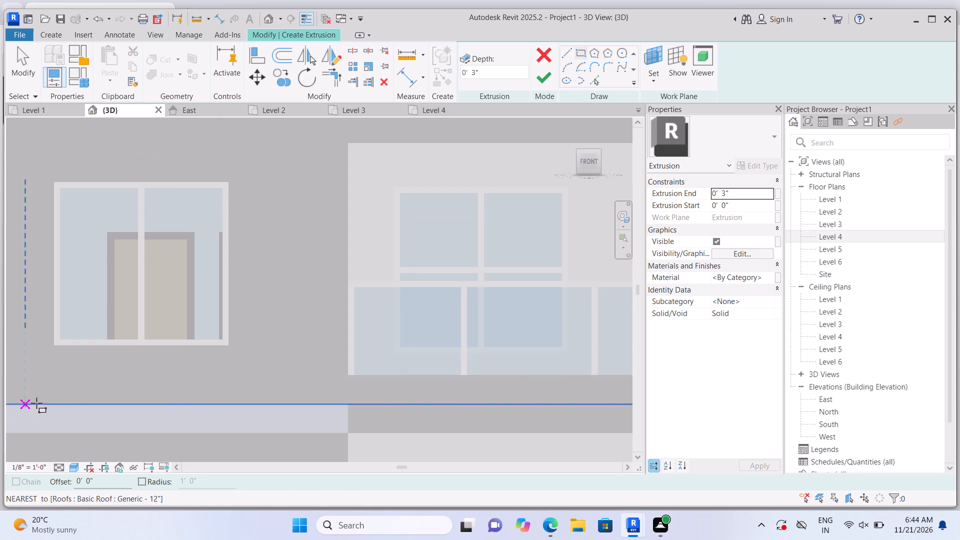
scroll(47, 381, up, 2)
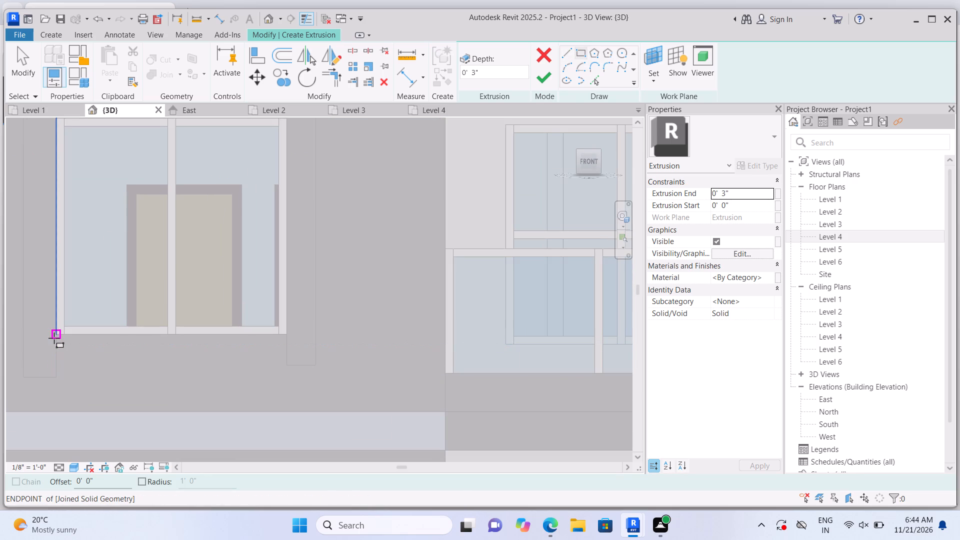
click(54, 338)
scroll(186, 362, up, 1)
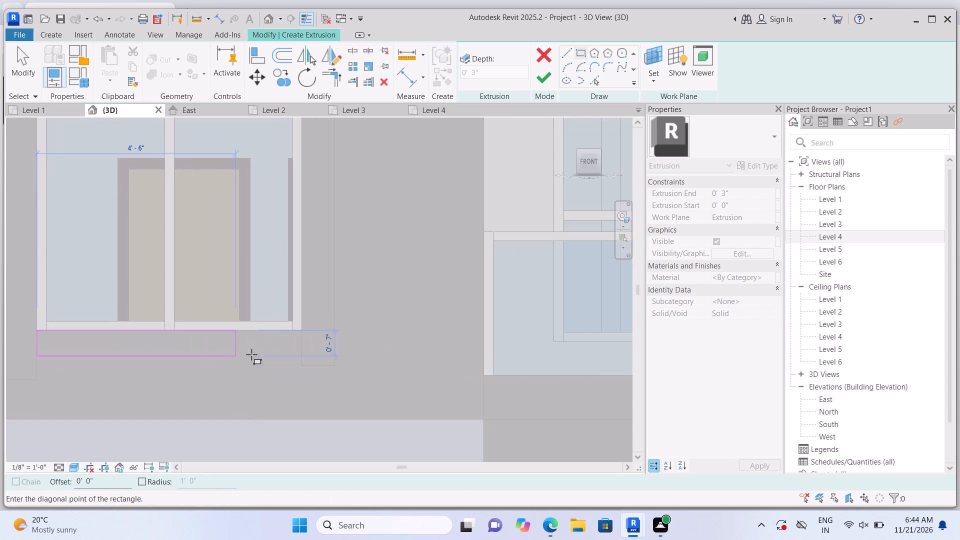
click(299, 352)
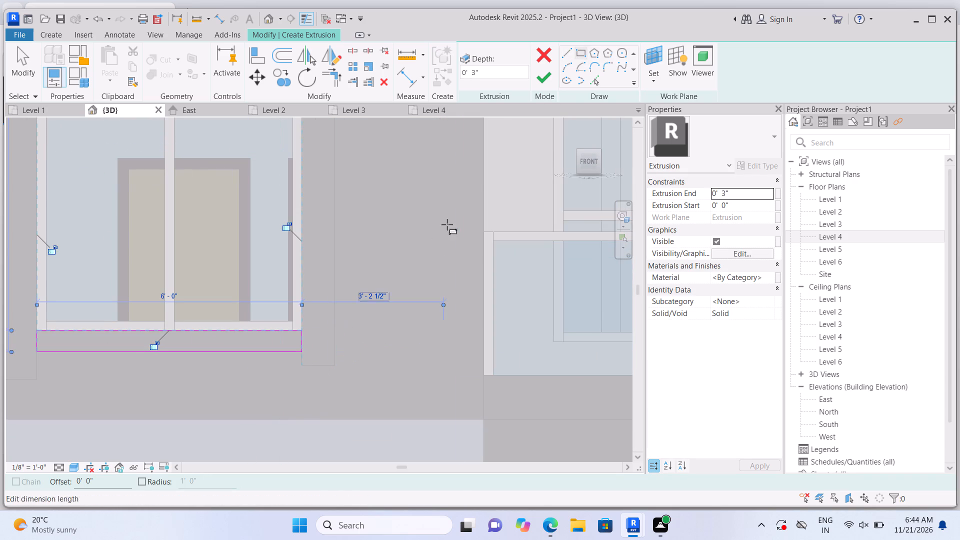
click(541, 79)
scroll(513, 257, down, 2)
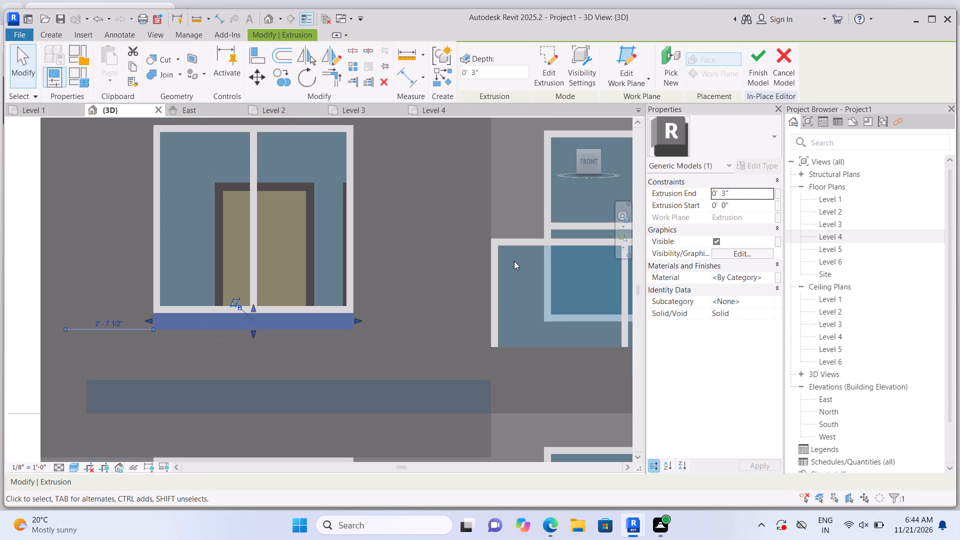
click(32, 293)
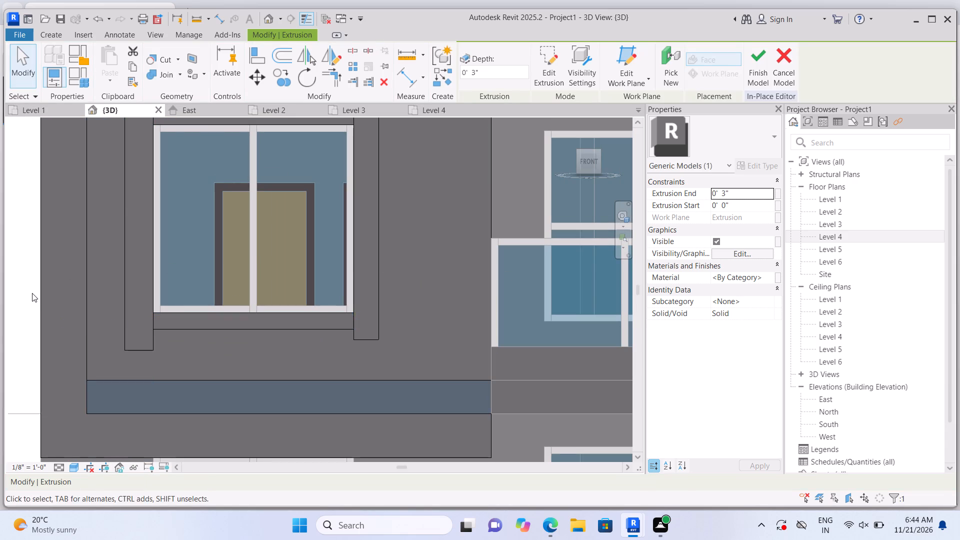
Join the left bay's window surround with the horizontal strip beneath the lower window.
click(178, 72)
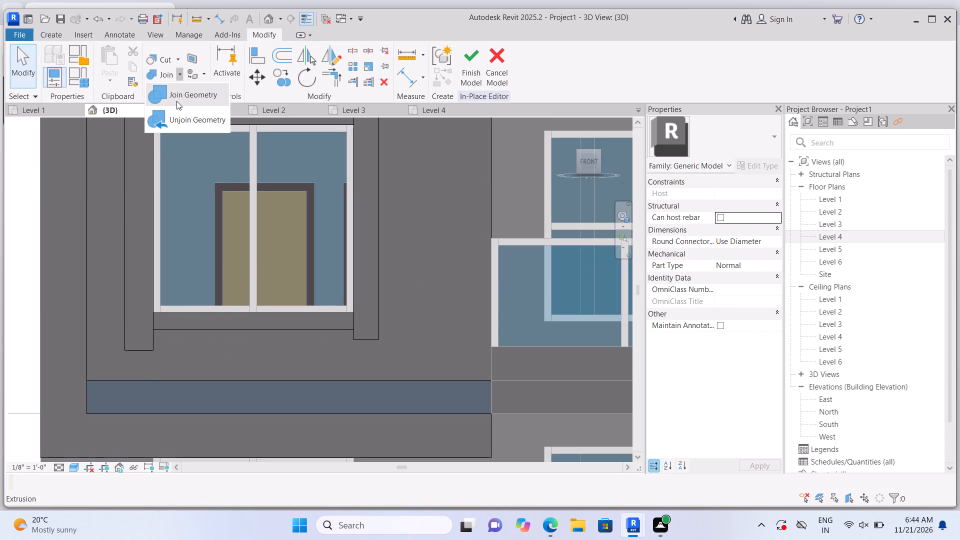
click(176, 101)
scroll(105, 379, up, 1)
click(151, 308)
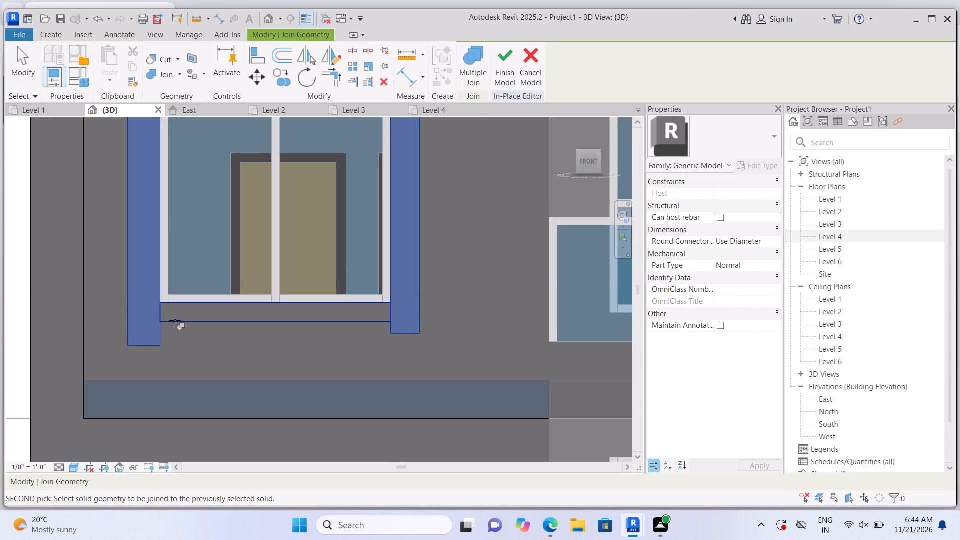
click(179, 322)
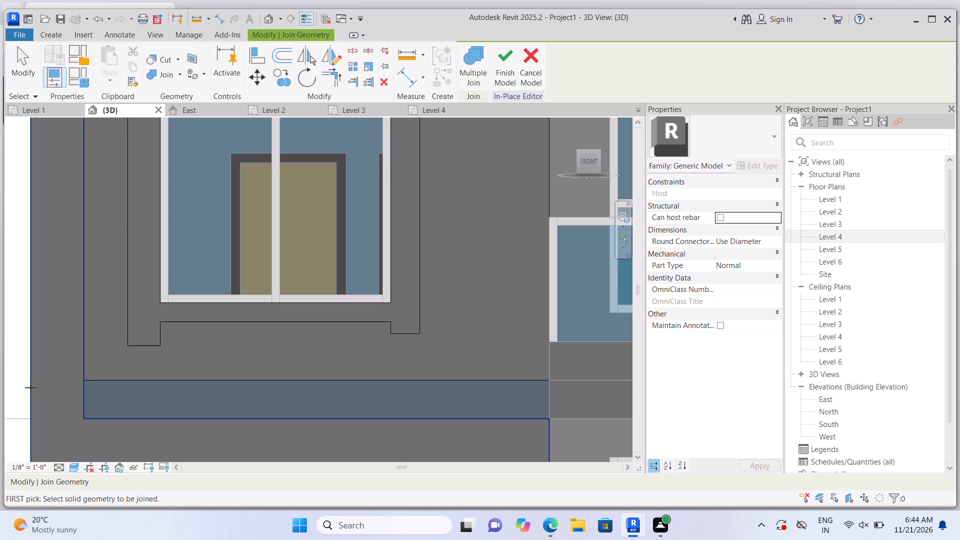
key(Escape)
Shorten the left vertical strip so its lower end aligns with the bottom edge of the strip beneath the lower window.
scroll(135, 437, up, 1)
click(144, 318)
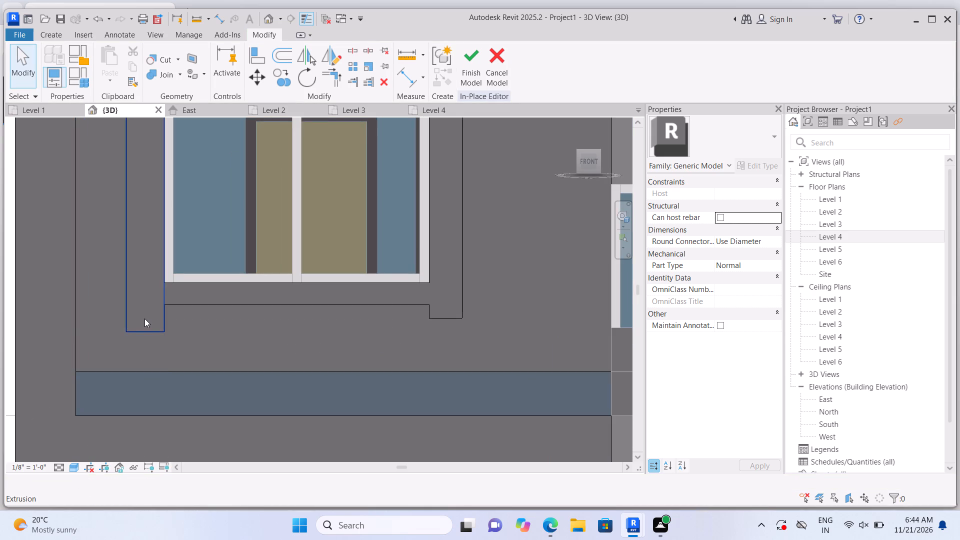
scroll(144, 319, up, 3)
drag(146, 338, 150, 290)
scroll(144, 357, down, 4)
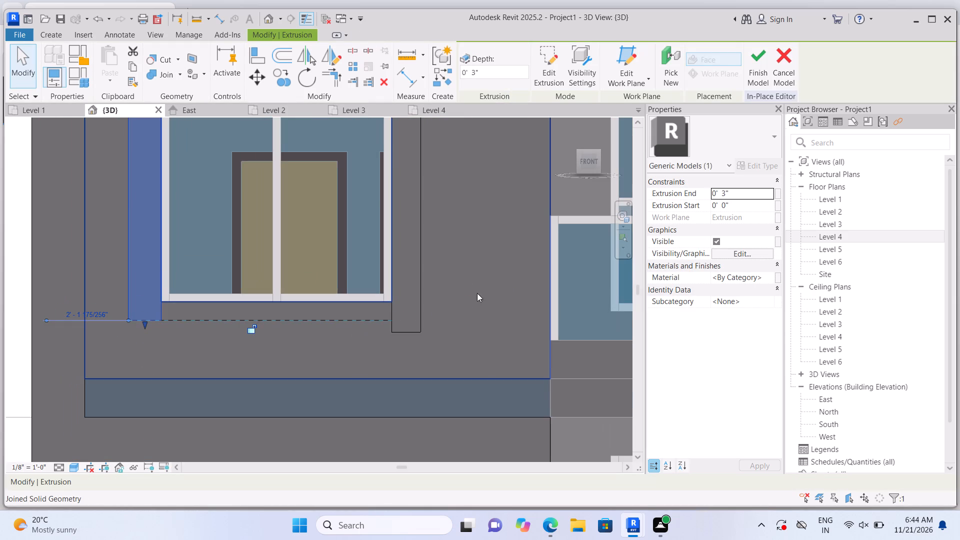
Shorten the right vertical strip so its lower end aligns with the bottom edge of the strip beneath the lower window.
scroll(427, 304, up, 2)
click(409, 314)
scroll(374, 359, up, 3)
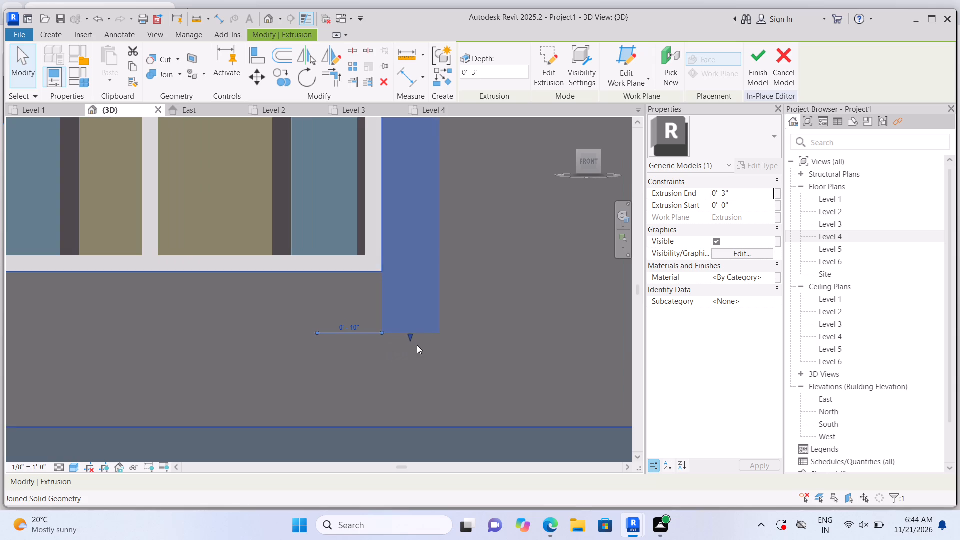
drag(410, 336, 403, 311)
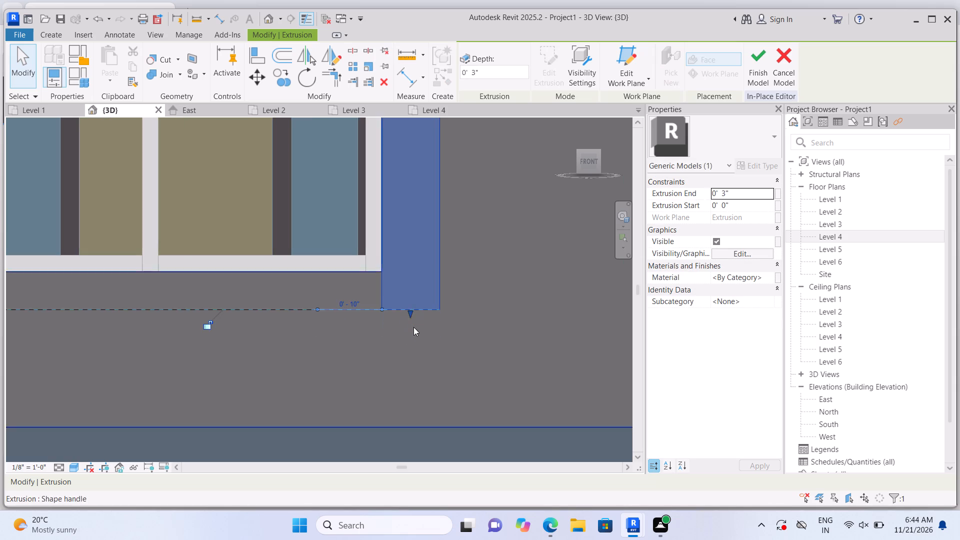
scroll(415, 331, down, 4)
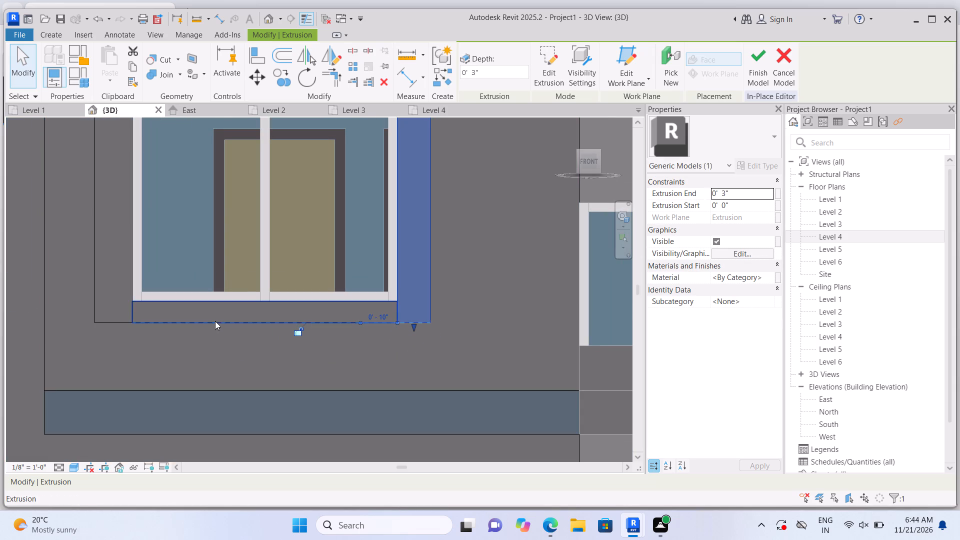
Stretch the horizontal strip beneath the left bay's lower window slightly downward to make it taller.
click(215, 321)
scroll(219, 333, up, 1)
drag(271, 321, 274, 330)
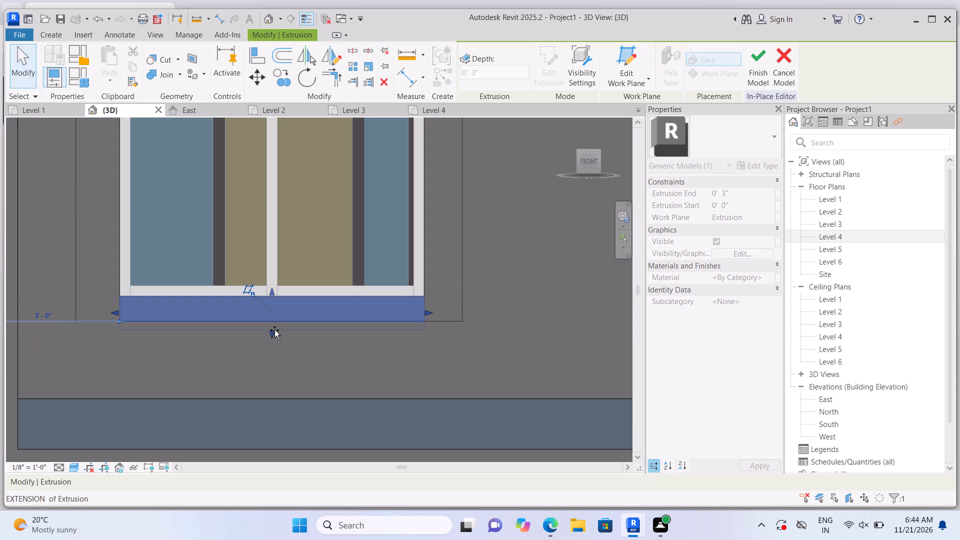
drag(274, 330, 274, 329)
Extend the left vertical strip of the surround down to the new bottom edge of the strip beneath the window.
click(90, 312)
scroll(94, 323, up, 2)
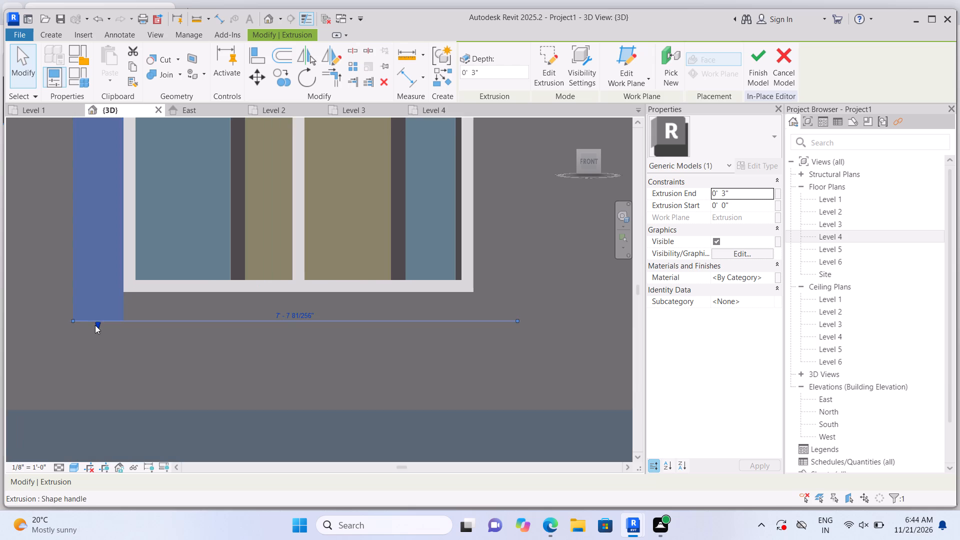
drag(100, 321, 99, 333)
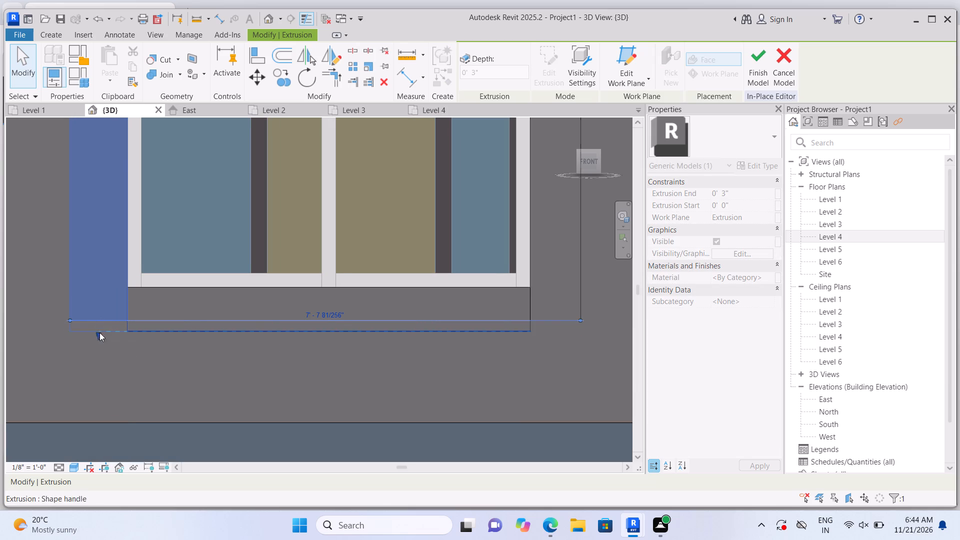
scroll(125, 371, down, 3)
Extend the right vertical strip of the surround down to the new bottom edge of the strip beneath the window.
scroll(420, 351, up, 3)
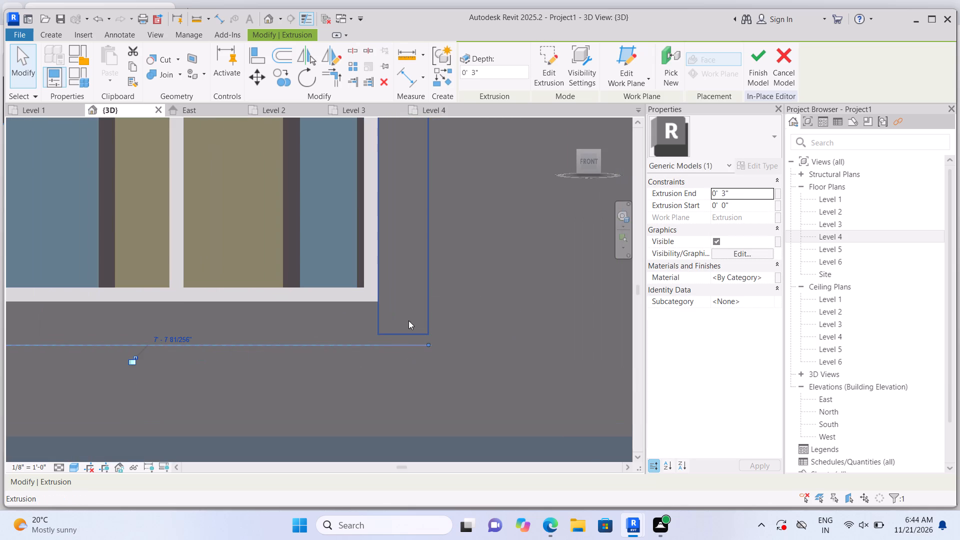
click(408, 320)
scroll(410, 337, up, 2)
drag(400, 333, 401, 340)
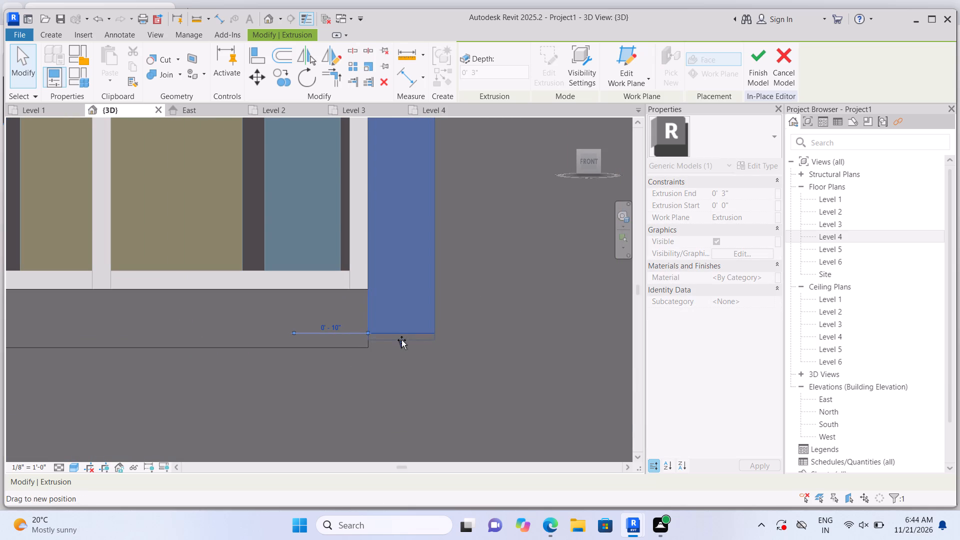
drag(401, 340, 401, 343)
click(401, 343)
scroll(403, 342, down, 8)
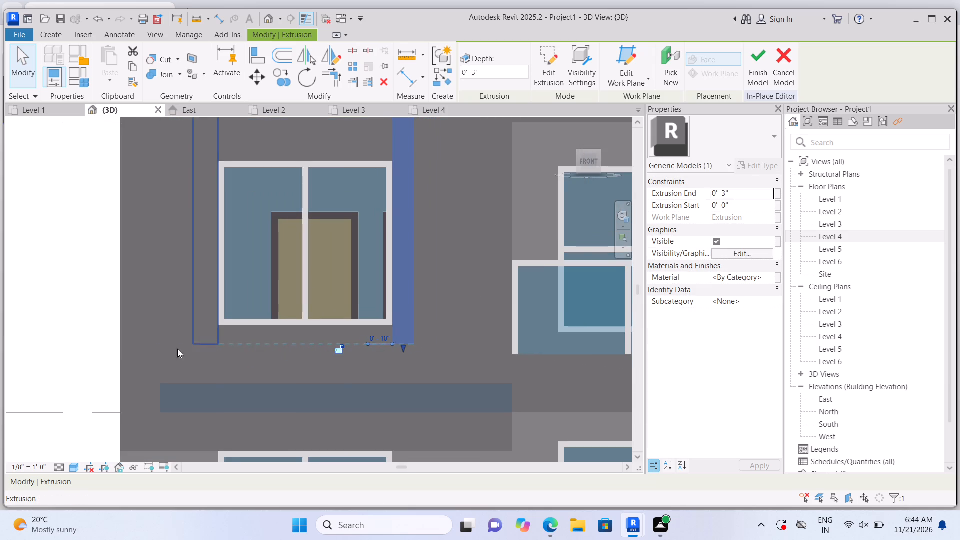
click(103, 350)
Examine the whole front facade, from the left bay's window surround down to the ground-floor windows.
scroll(104, 351, down, 6)
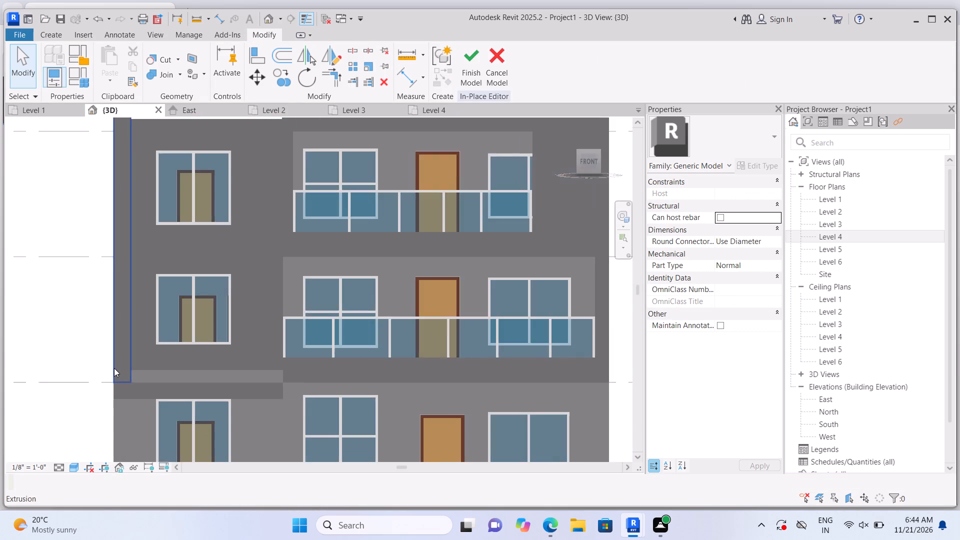
scroll(114, 368, down, 2)
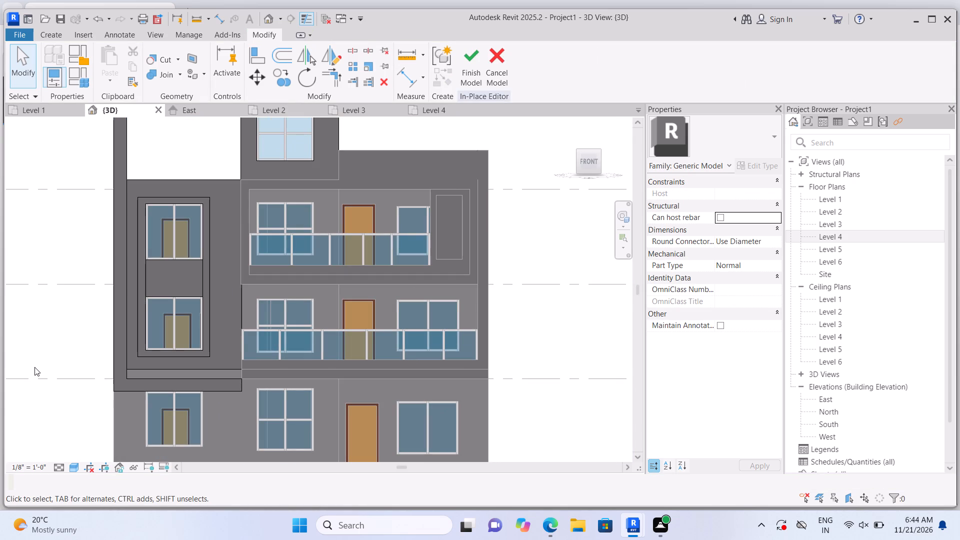
scroll(36, 368, down, 3)
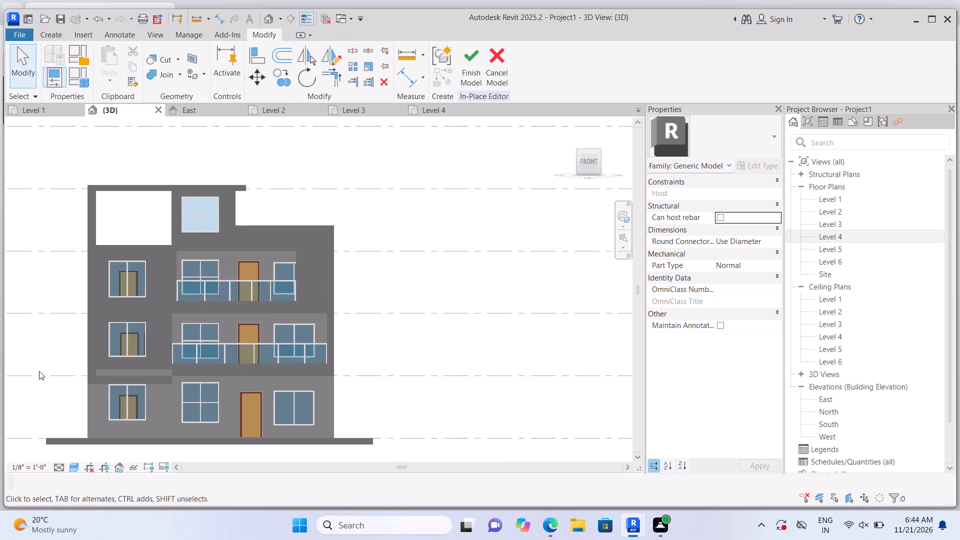
scroll(39, 371, up, 2)
scroll(248, 314, up, 1)
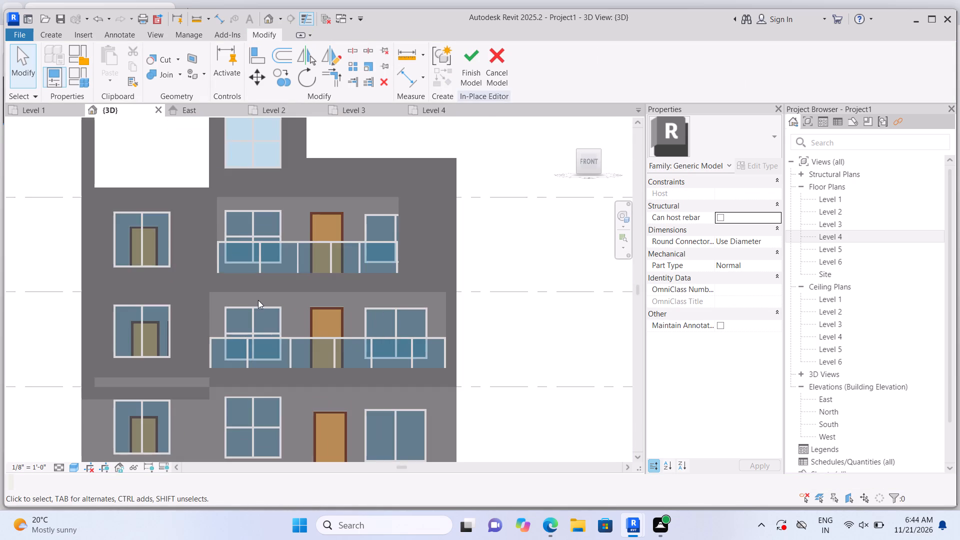
scroll(264, 299, down, 6)
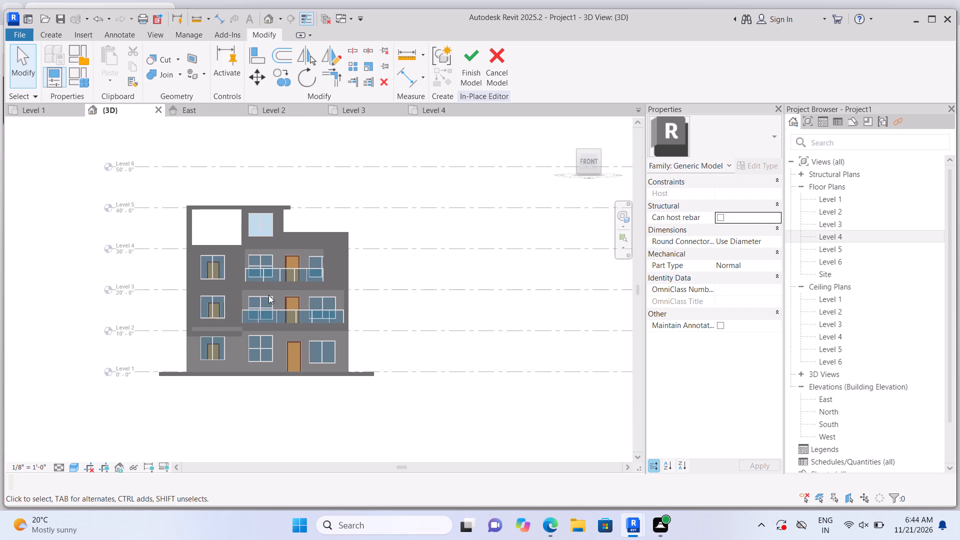
scroll(241, 346, up, 1)
scroll(210, 373, up, 4)
scroll(249, 346, up, 1)
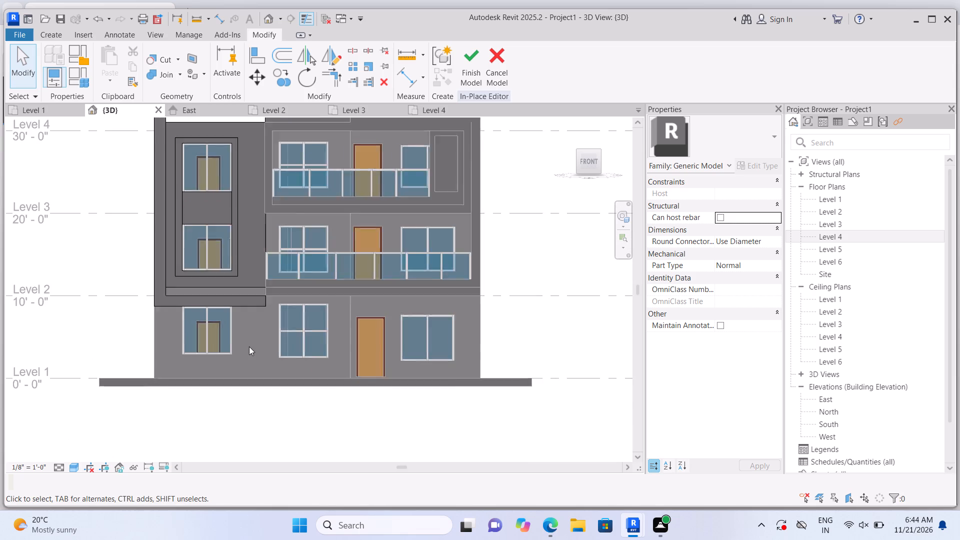
scroll(249, 346, up, 2)
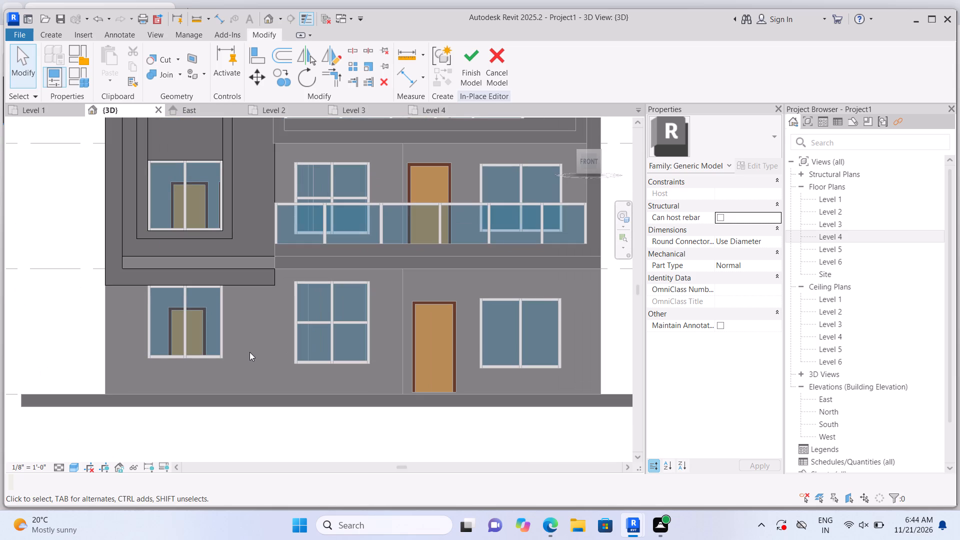
Start an extrusion on the ground-floor front wall plane and sketch a 3' 4 1/2" by about 8' 8" rectangle left of the left window, down to Level 1.
click(50, 37)
click(117, 57)
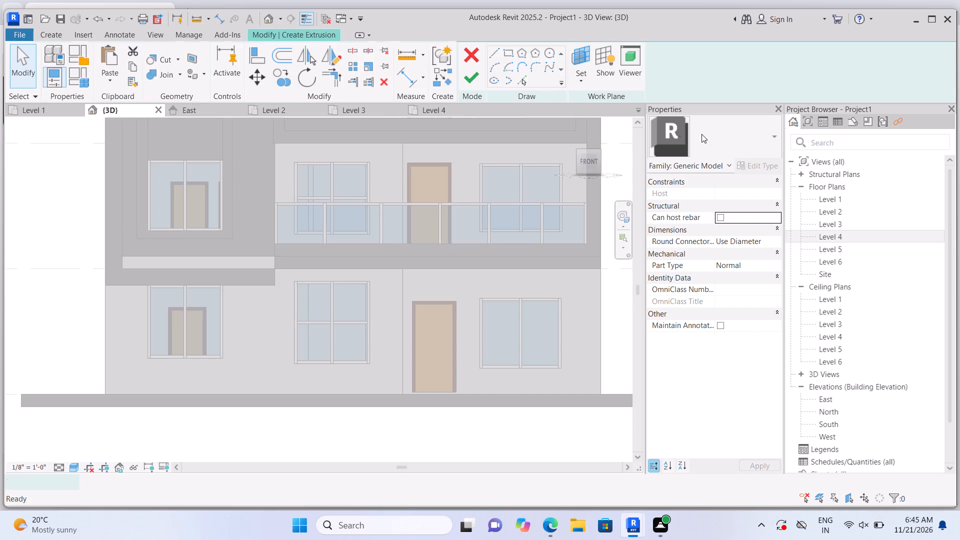
click(661, 81)
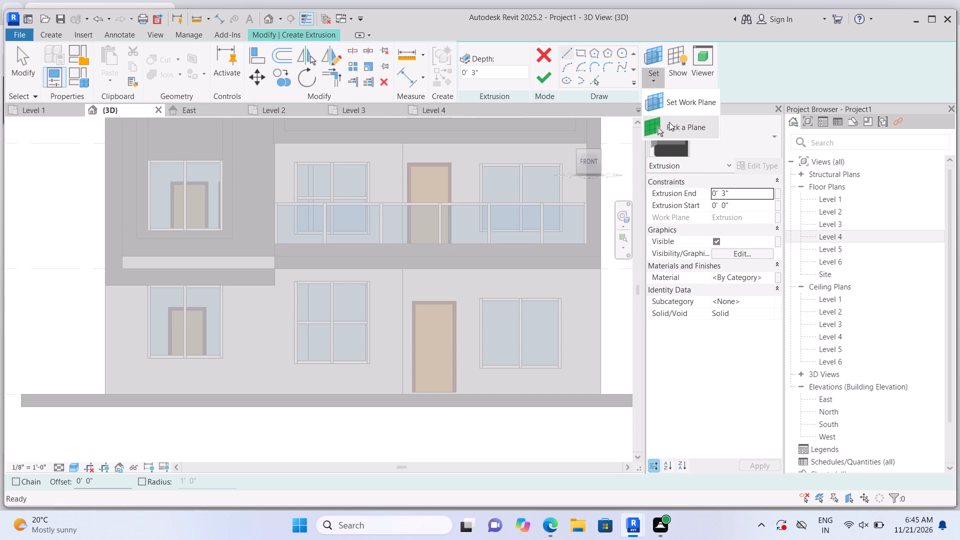
click(671, 127)
click(272, 335)
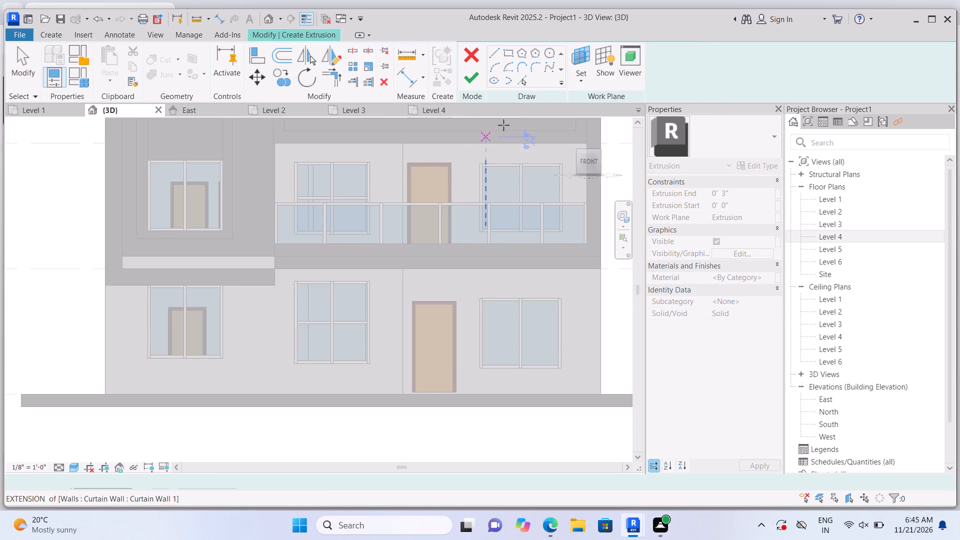
click(577, 56)
scroll(156, 314, up, 1)
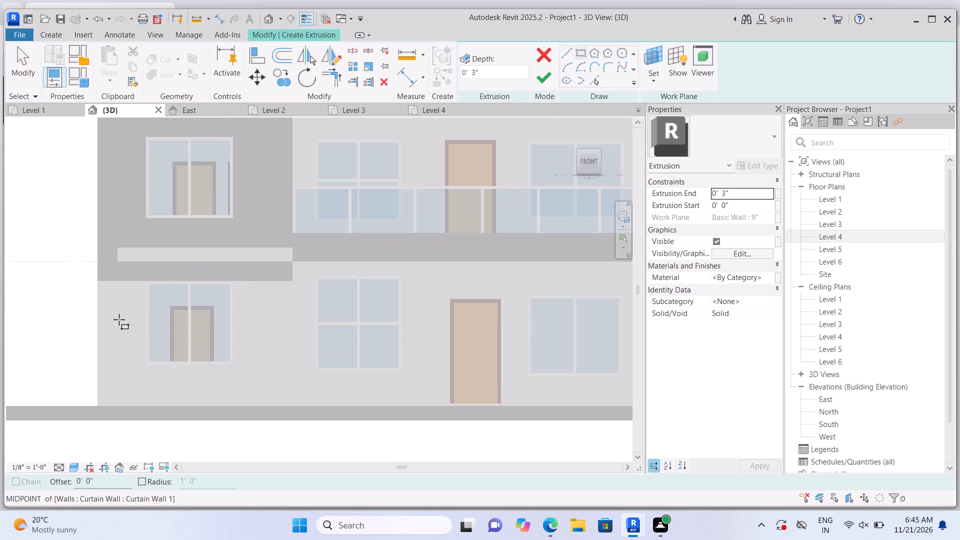
scroll(119, 319, up, 3)
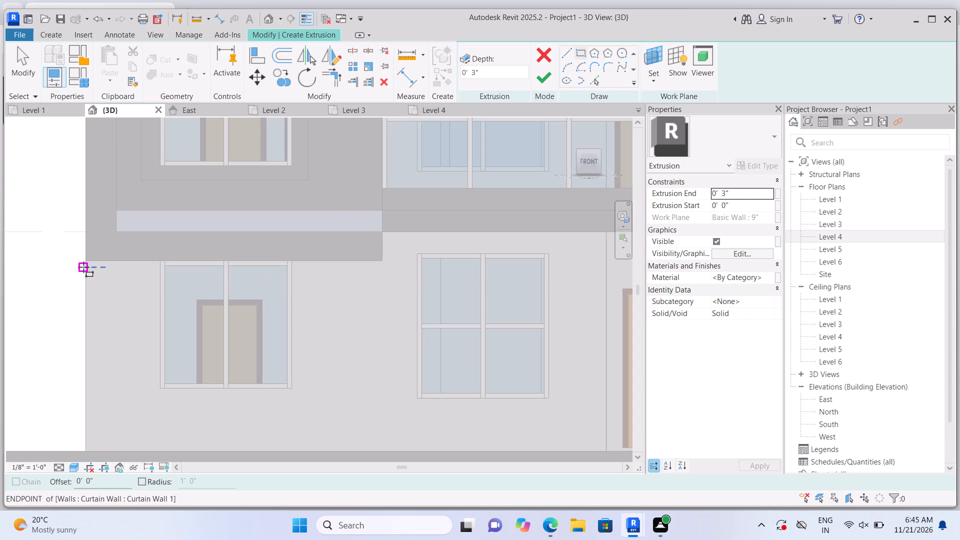
click(82, 262)
scroll(161, 391, down, 2)
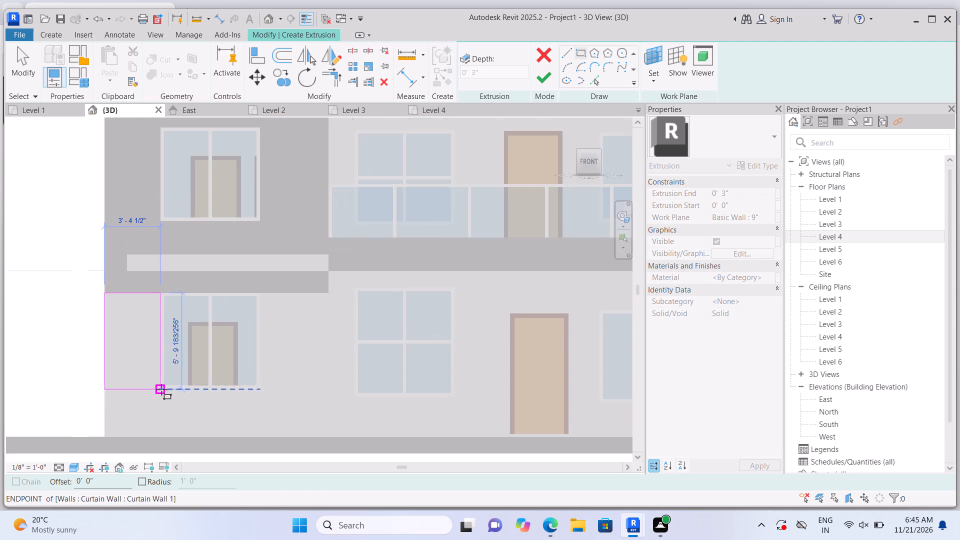
scroll(160, 417, up, 4)
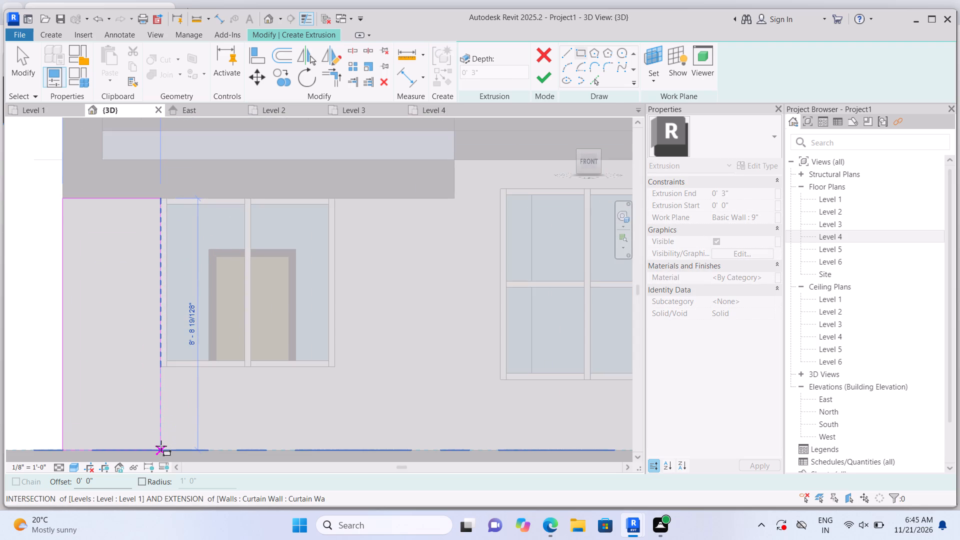
click(162, 446)
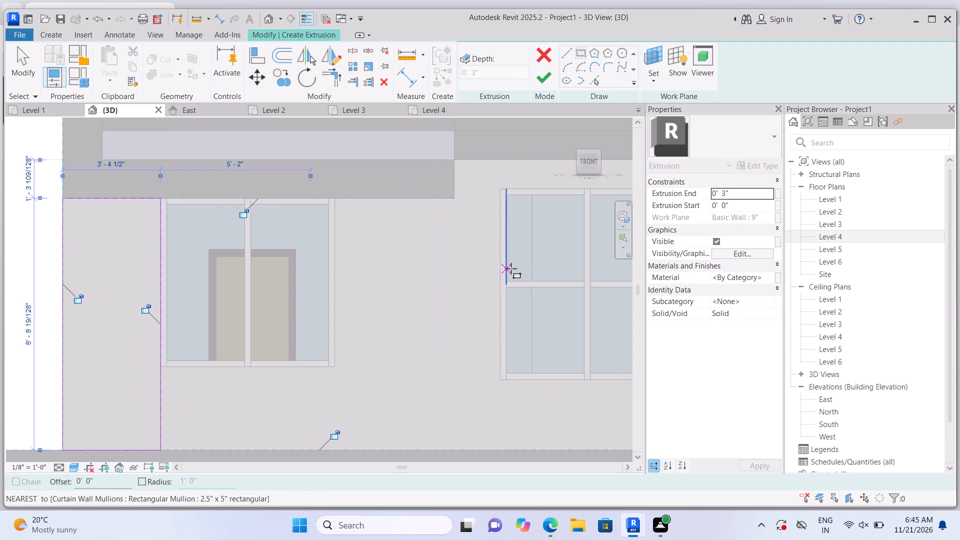
Set the extrusion end to 2" and finish the solid panel left of the ground-floor left window.
click(744, 191)
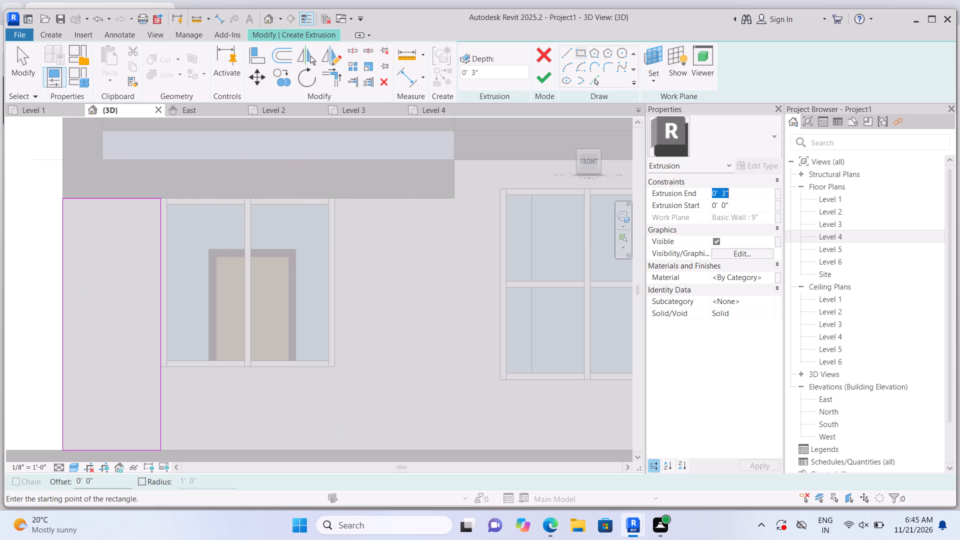
key(BackSpace)
text(2")
key(Return)
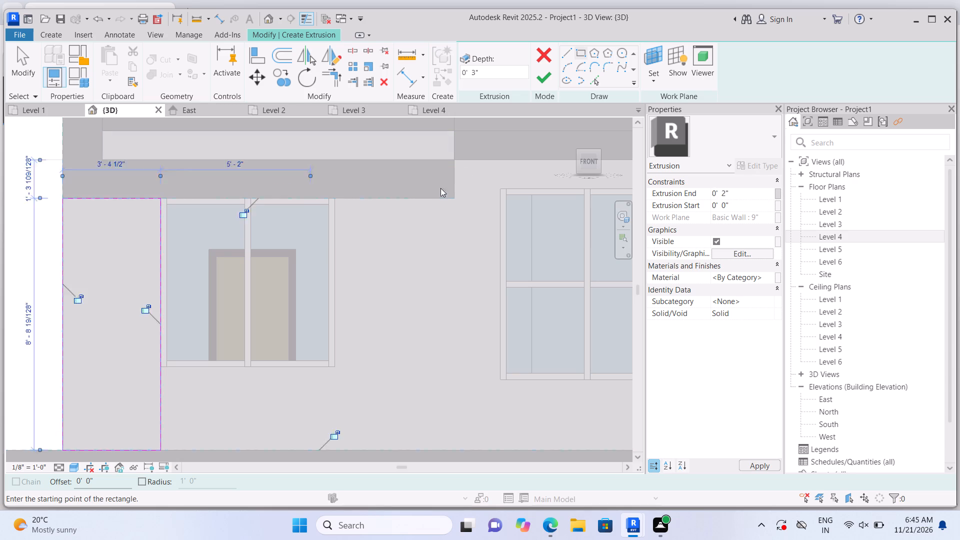
click(543, 82)
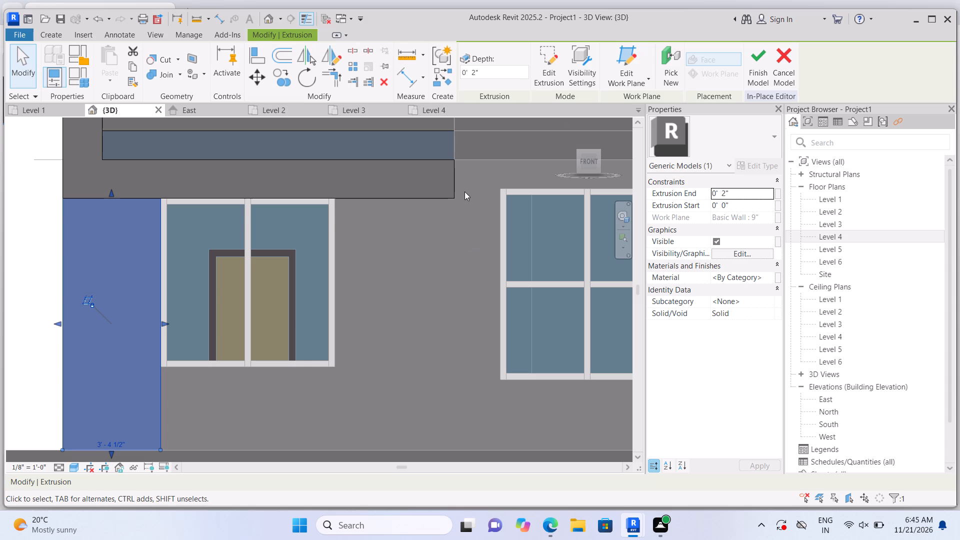
Start a new extrusion on the ground-floor front wall plane, with the profile drawn as a rectangle.
scroll(458, 198, down, 2)
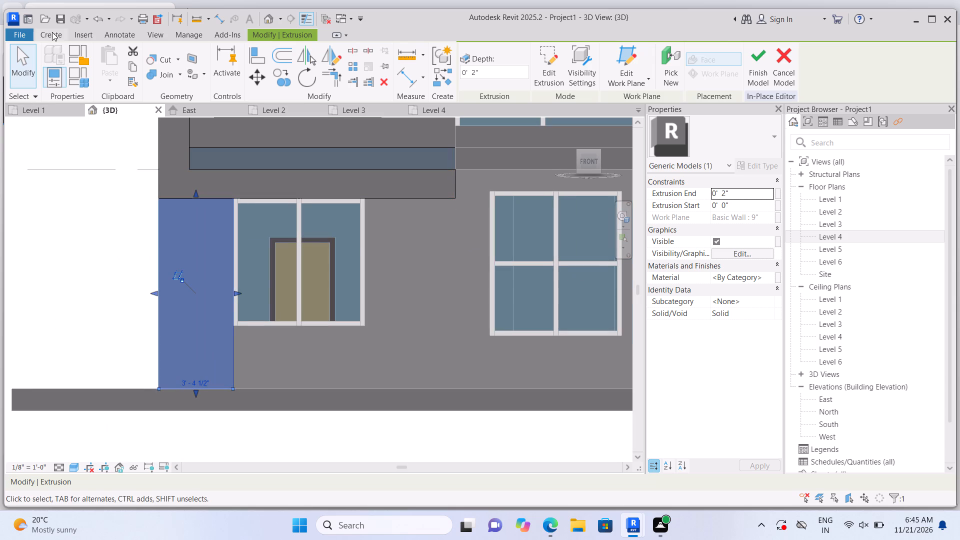
click(52, 32)
click(109, 53)
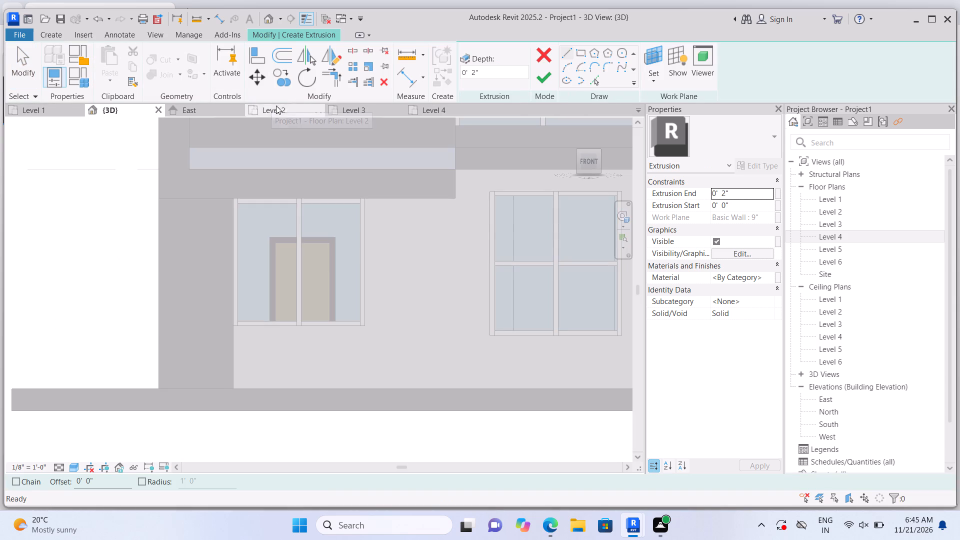
click(650, 79)
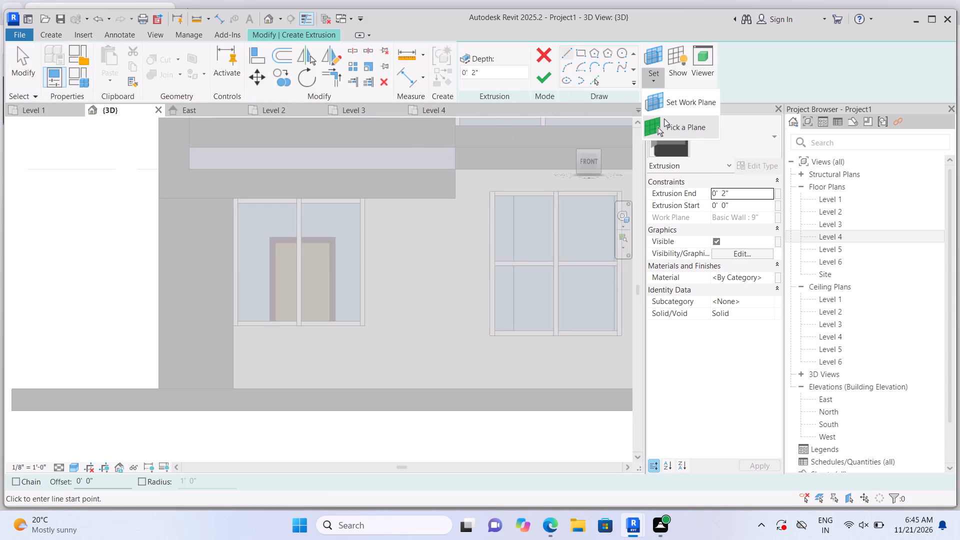
click(664, 118)
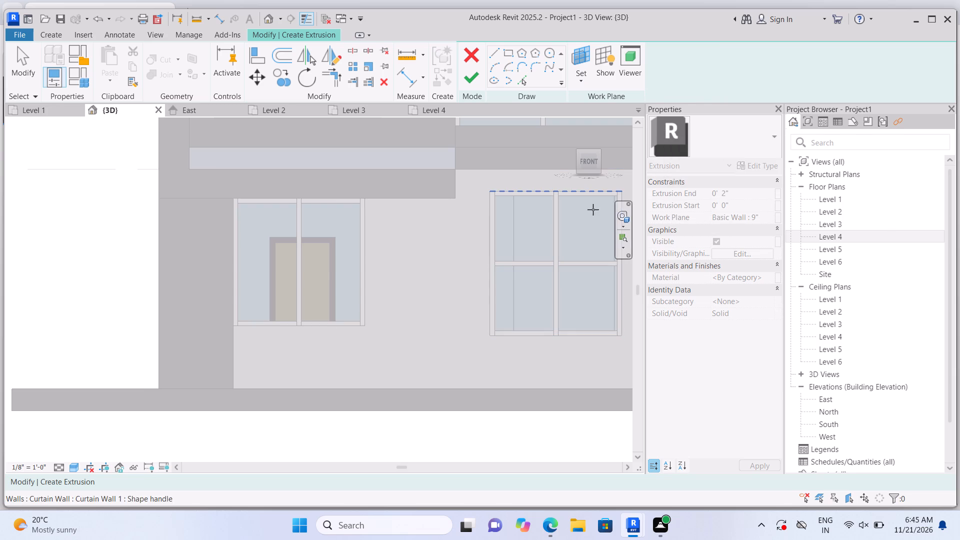
click(434, 234)
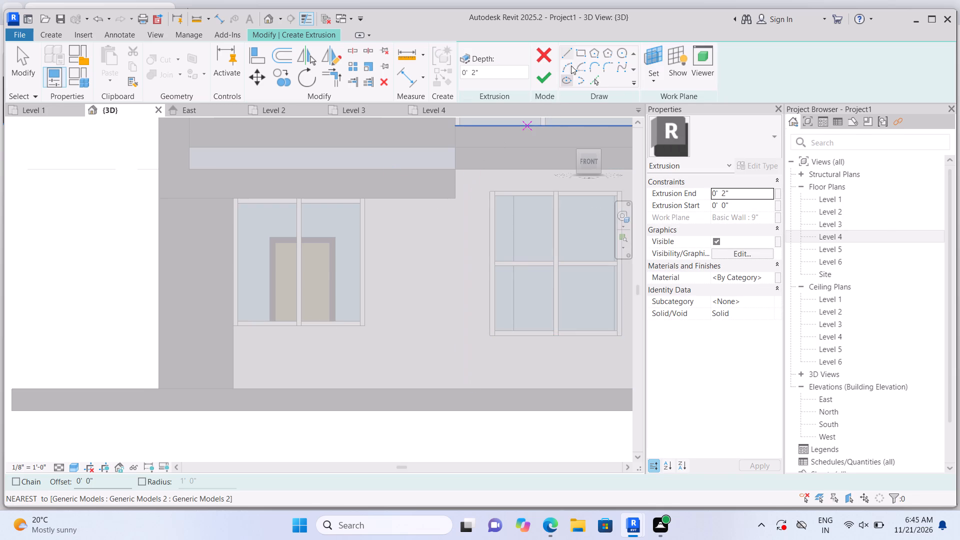
click(580, 48)
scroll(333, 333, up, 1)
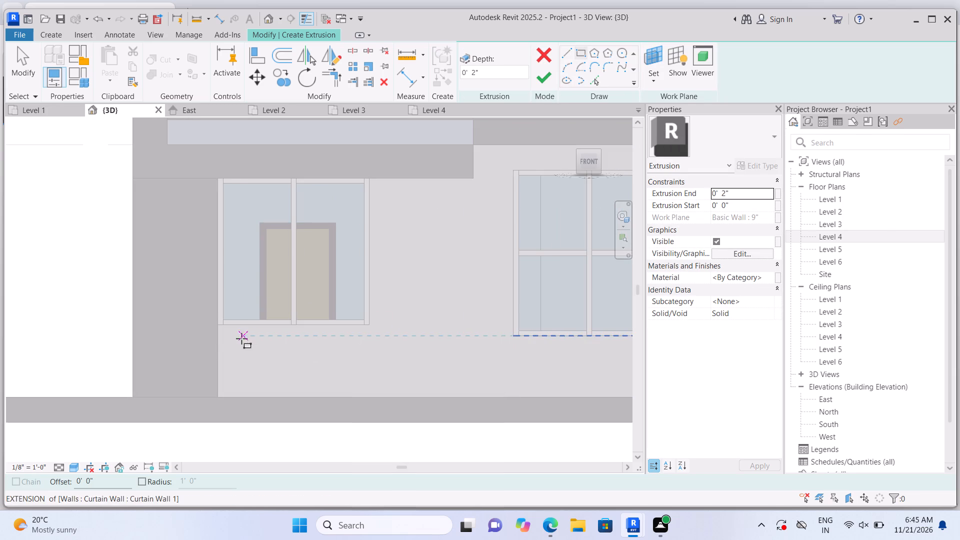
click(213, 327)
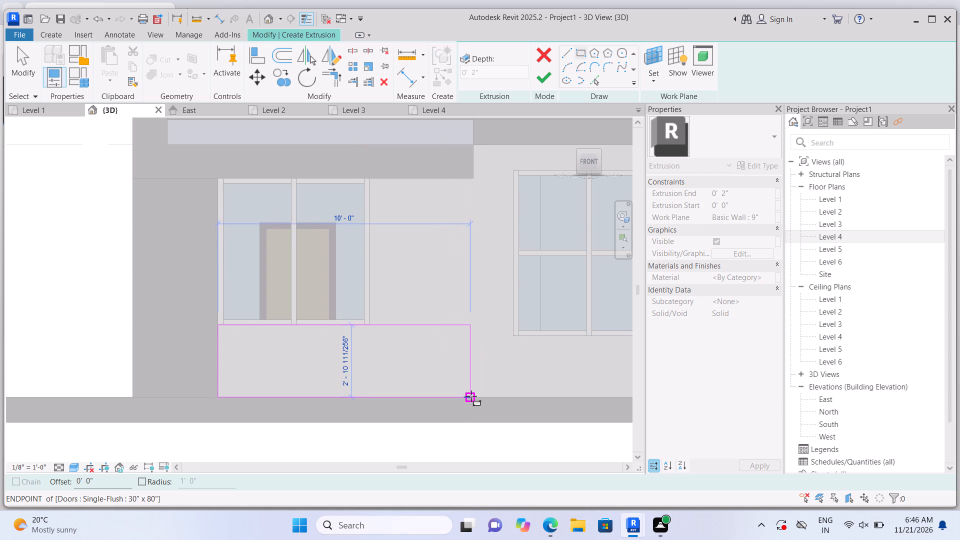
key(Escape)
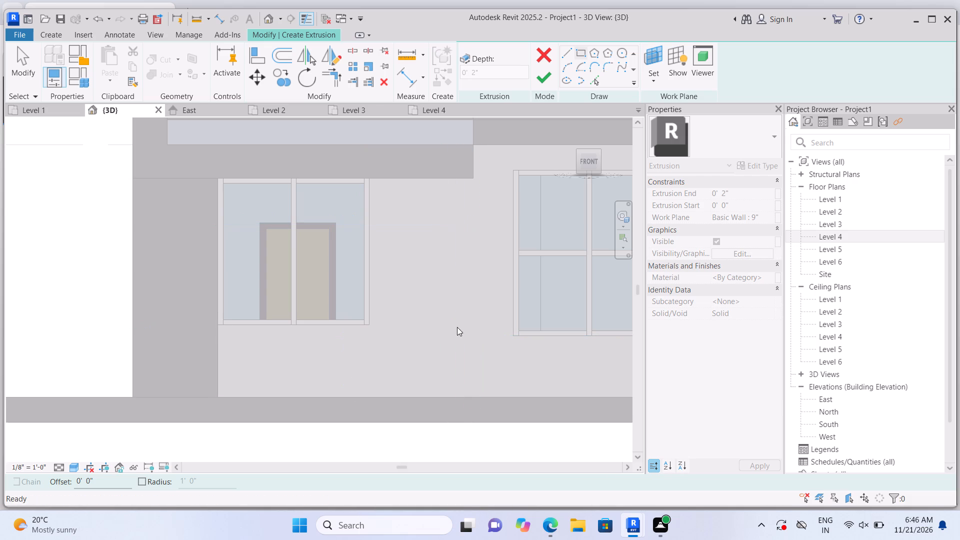
Sketch a rectangle about 4' 0" by 8' 8" right of the ground-floor left window, down to Level 1, and finish the 2" panel.
scroll(371, 186, up, 2)
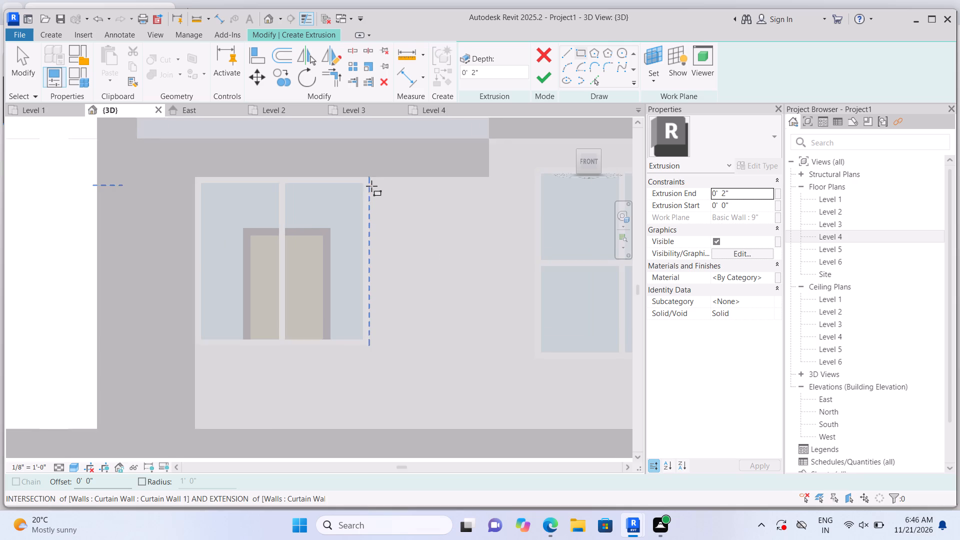
click(369, 178)
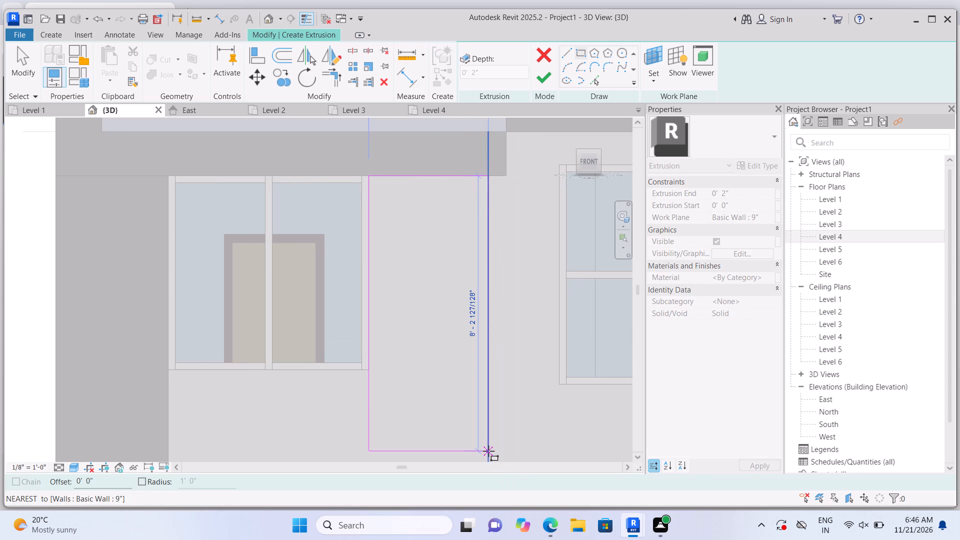
scroll(488, 450, up, 1)
scroll(480, 437, down, 6)
scroll(487, 451, up, 3)
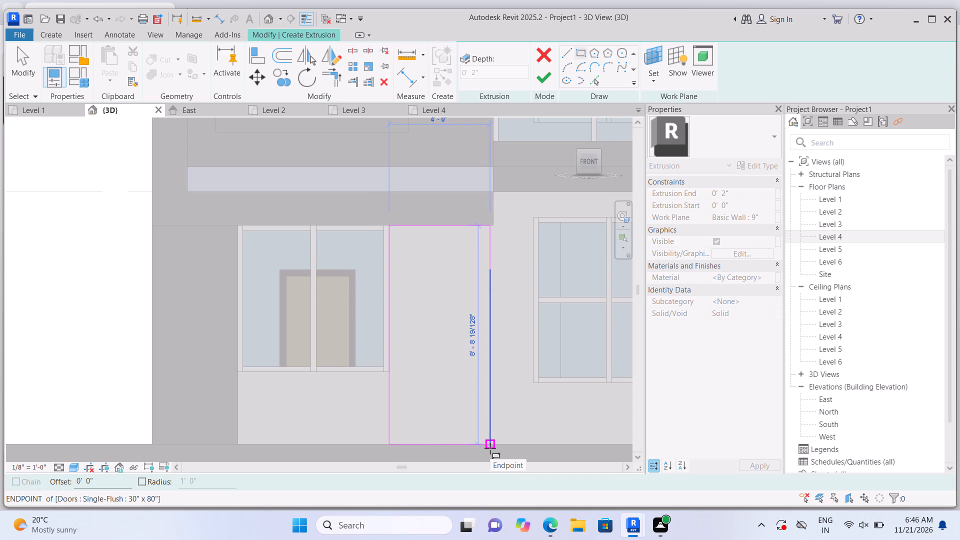
click(490, 448)
click(543, 74)
Extend the new panel's right edge flush with the right edge of the projecting surround above it.
scroll(522, 224, up, 2)
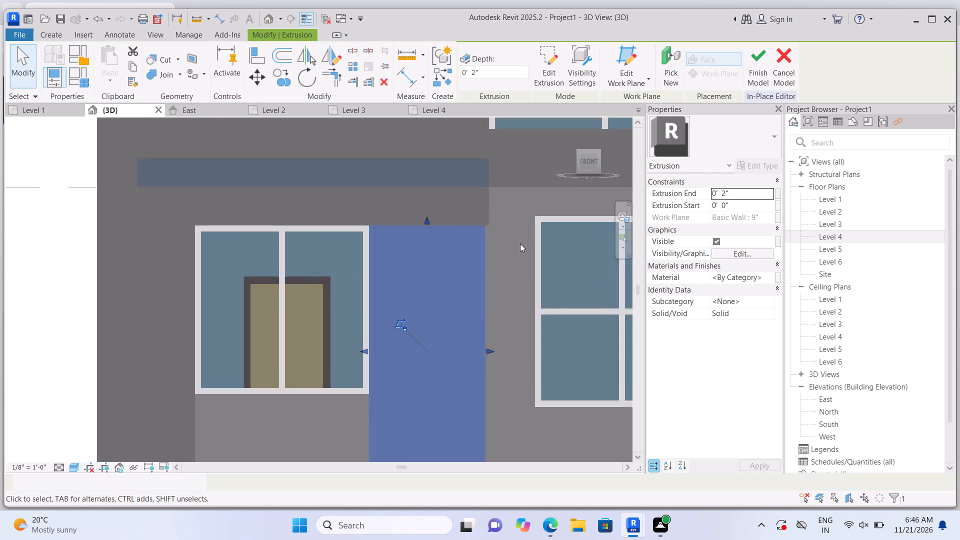
scroll(486, 362, up, 1)
click(484, 365)
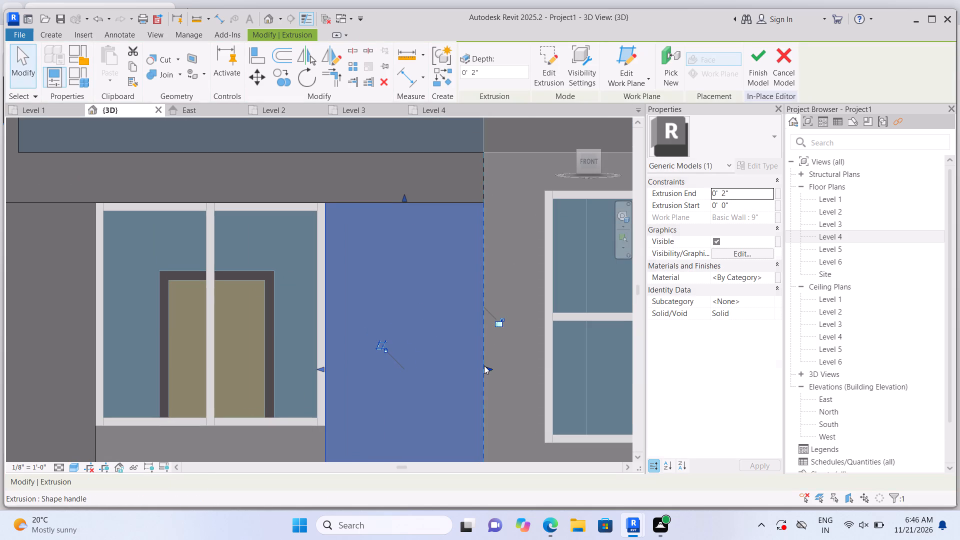
scroll(481, 343, down, 4)
click(159, 369)
Extrude a 5' 11 1/2" by about 2' 10" rectangle 2" from the front wall plane, beneath the ground-floor left window down to Level 1.
scroll(163, 349, down, 3)
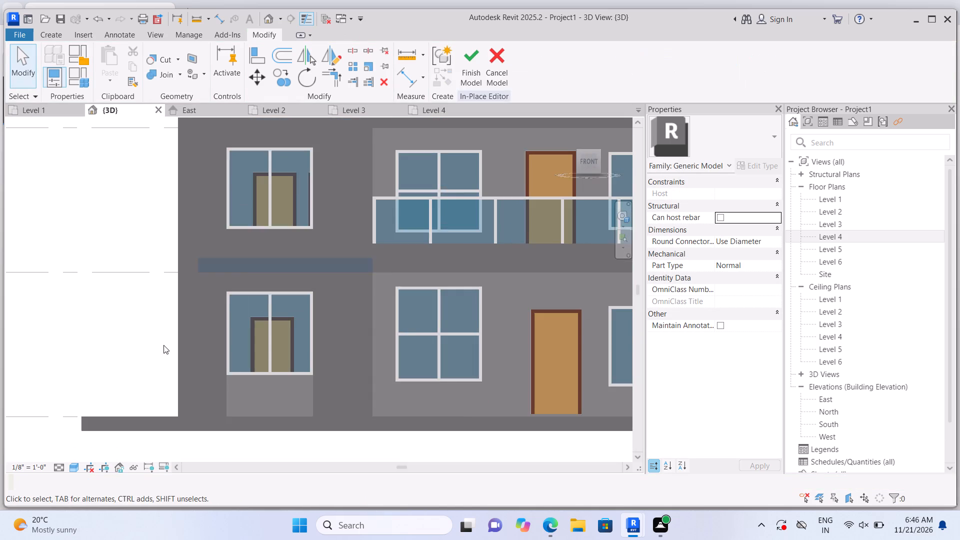
scroll(205, 409, up, 1)
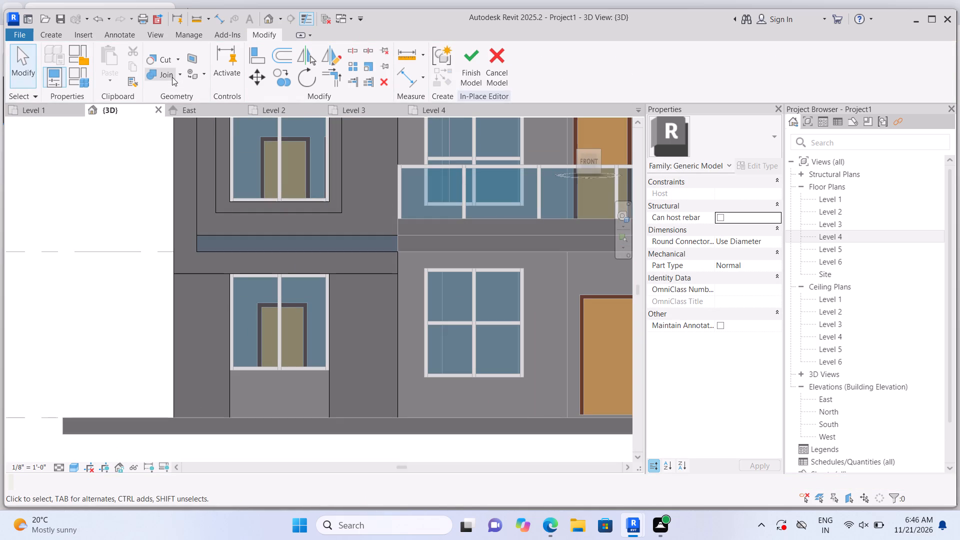
click(43, 30)
click(115, 48)
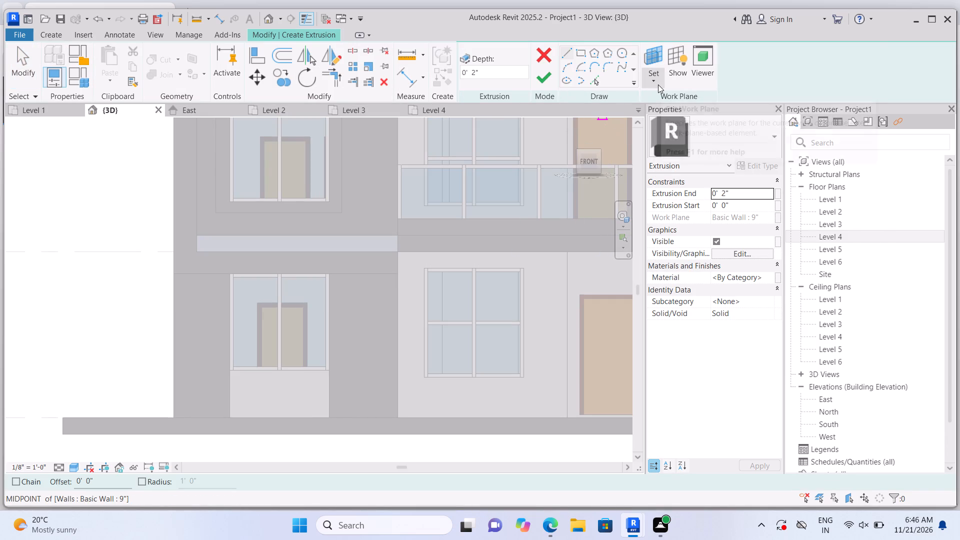
click(657, 84)
click(665, 127)
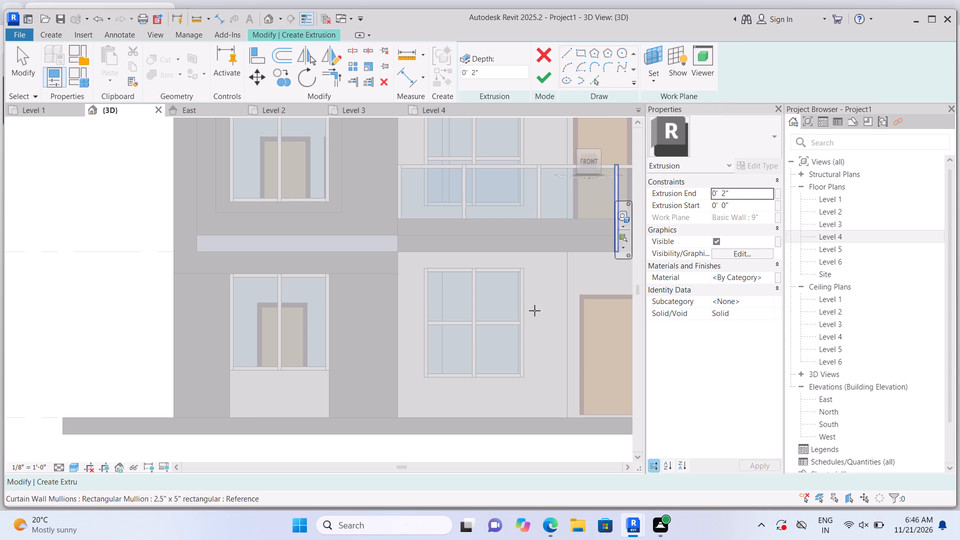
click(274, 393)
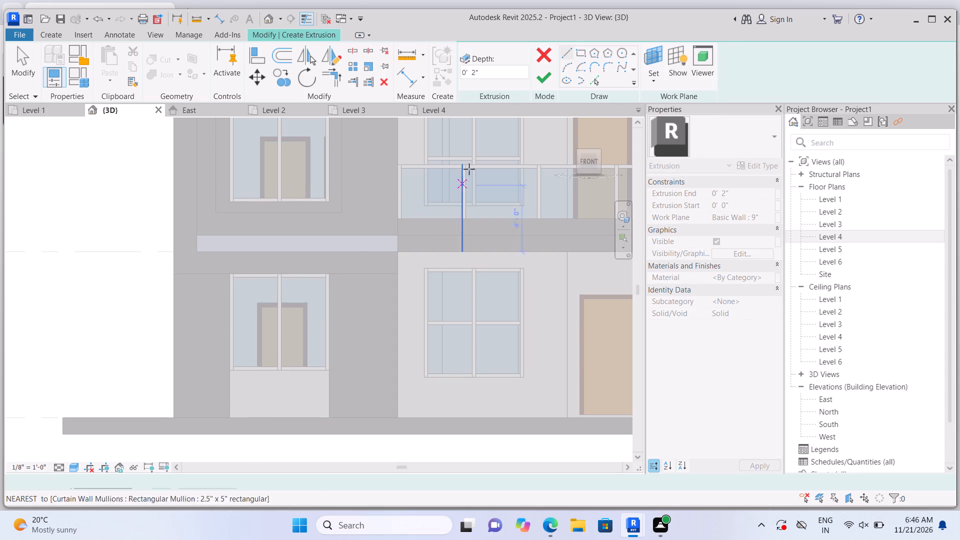
click(578, 57)
scroll(455, 218, down, 1)
scroll(353, 395, up, 1)
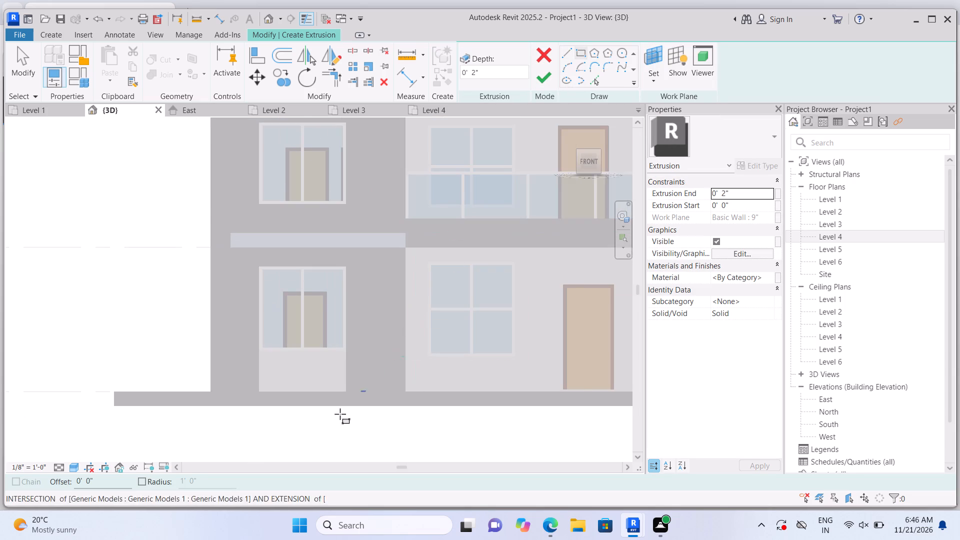
scroll(340, 414, up, 7)
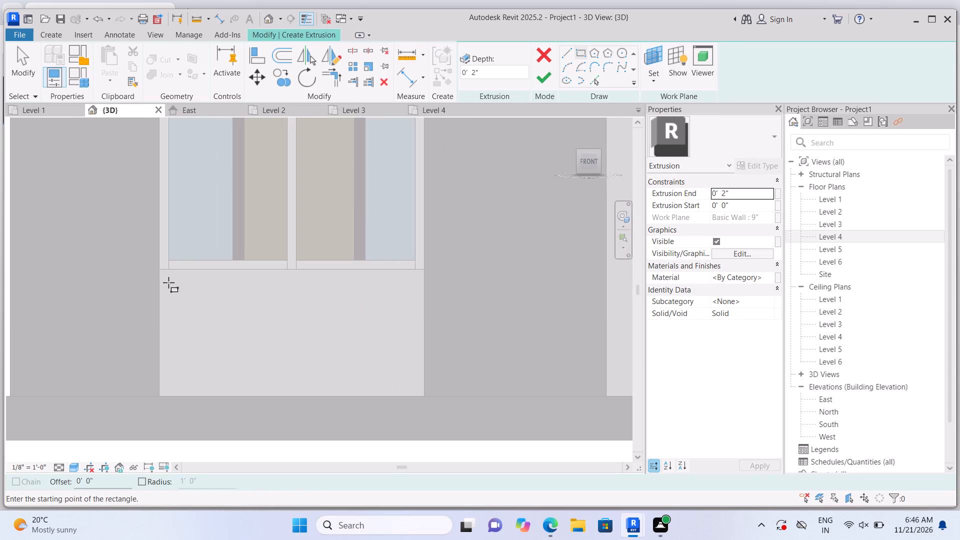
click(160, 272)
scroll(348, 390, up, 2)
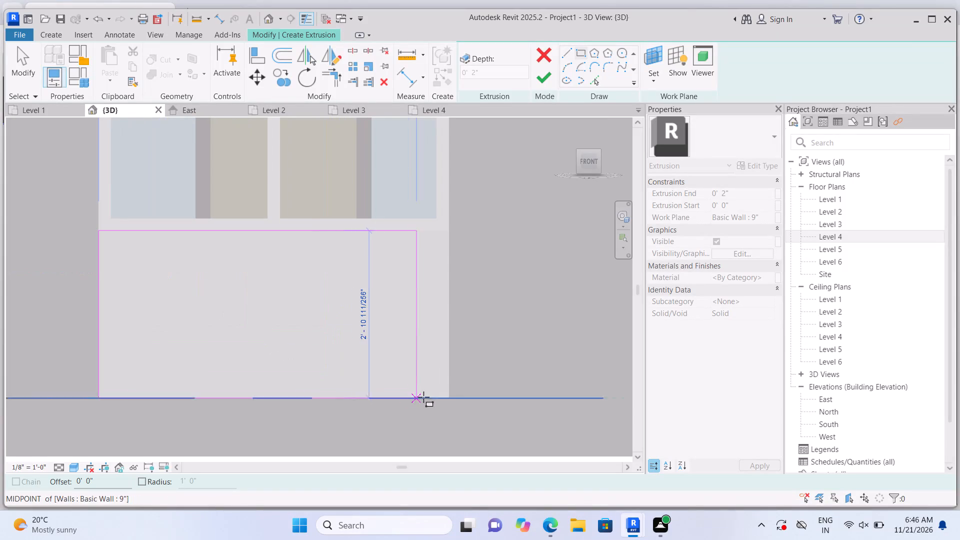
click(444, 393)
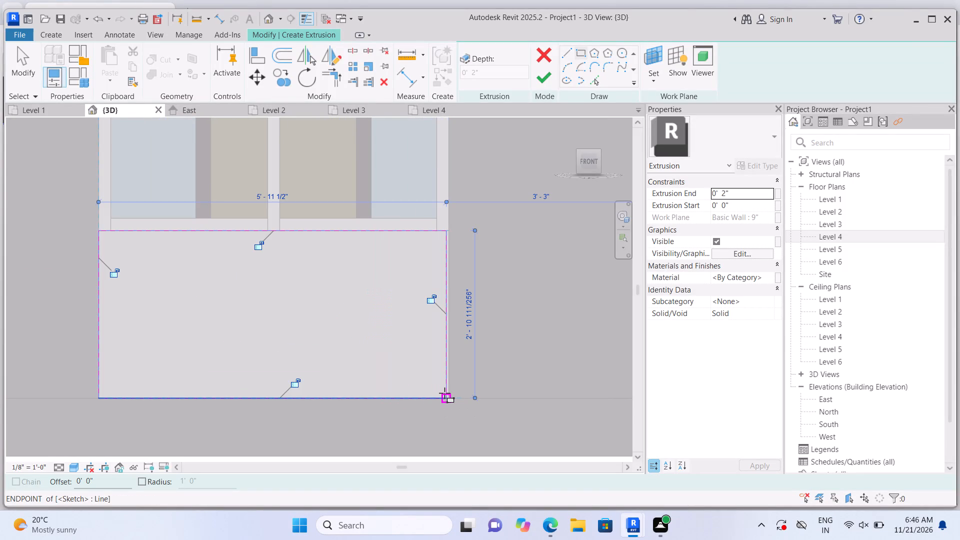
click(547, 82)
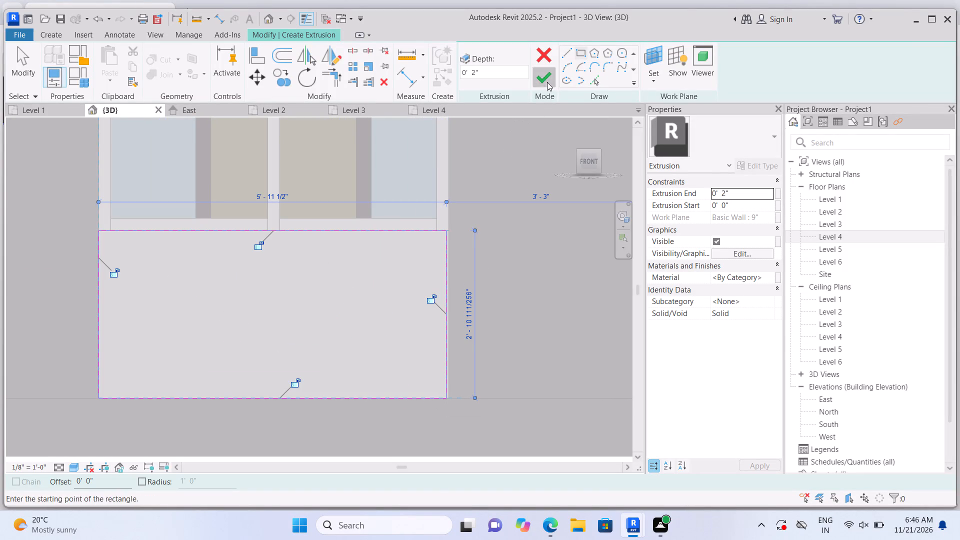
Extend the right edge of the panel beneath the window until it meets the panel on its right.
scroll(454, 311, up, 6)
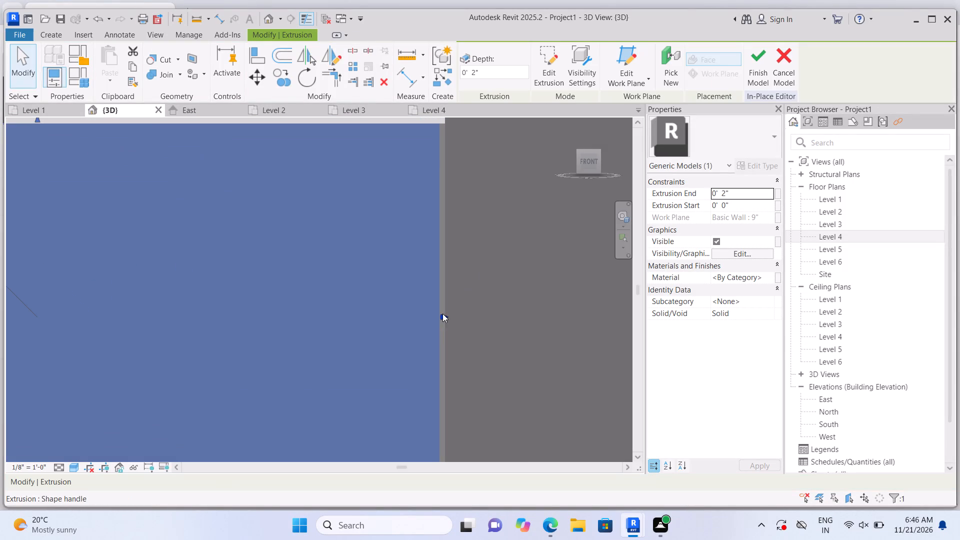
click(443, 313)
Join the panel beneath the ground-floor left window with the panels on both sides of it.
scroll(445, 317, down, 9)
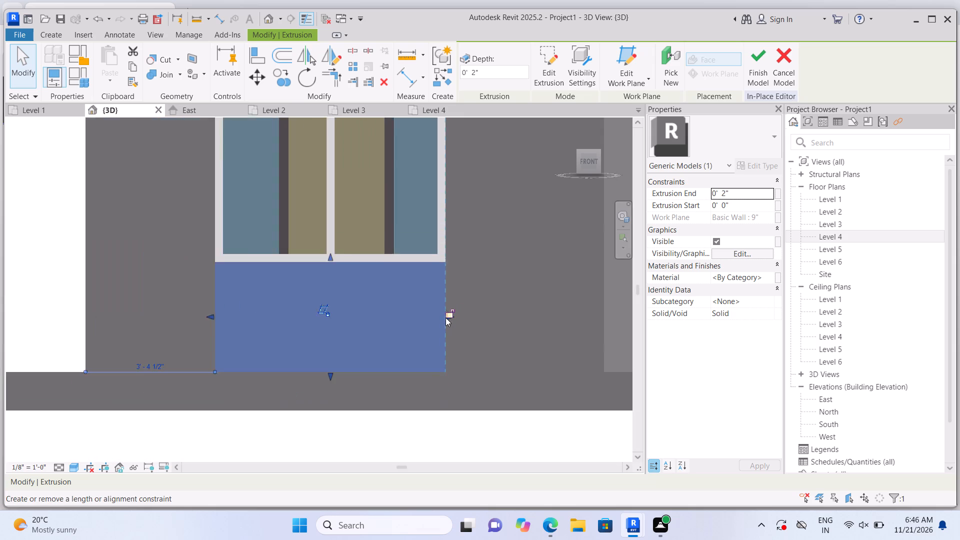
scroll(445, 317, down, 5)
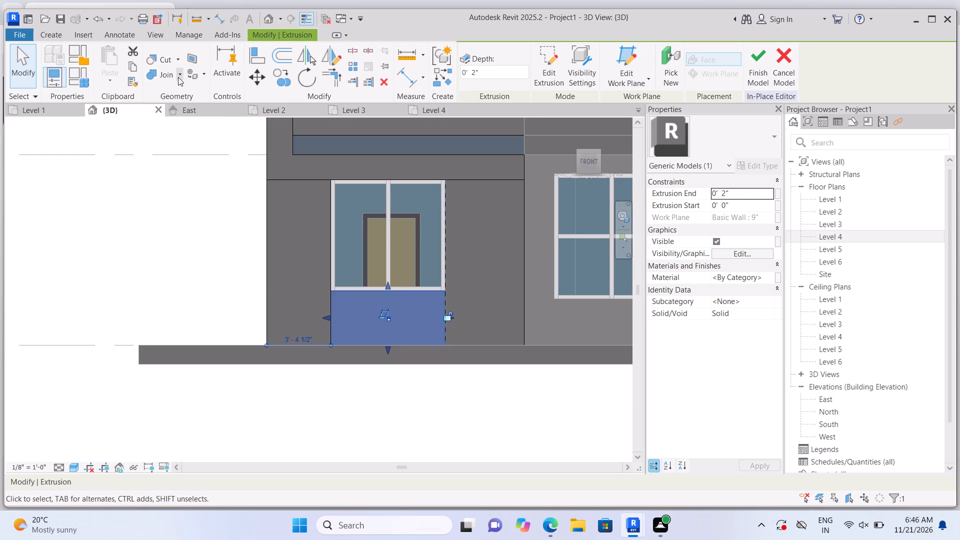
click(178, 76)
click(181, 96)
scroll(179, 210, down, 3)
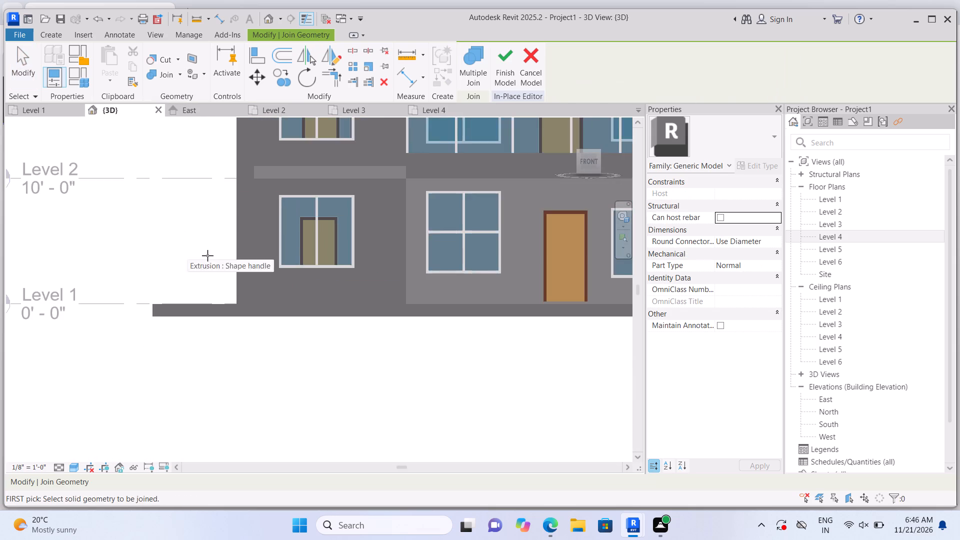
scroll(310, 256, up, 1)
click(319, 293)
click(254, 285)
scroll(251, 305, down, 2)
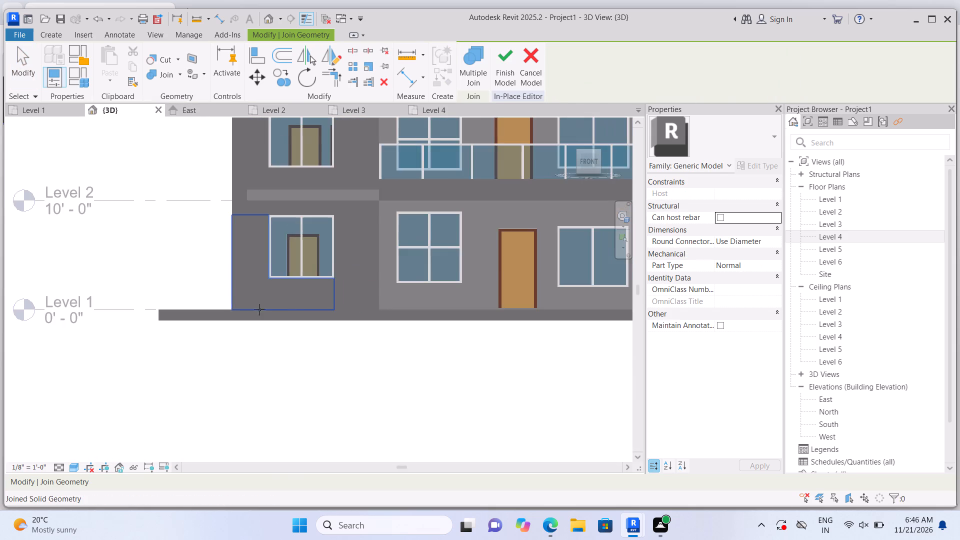
scroll(342, 306, up, 2)
click(347, 300)
click(293, 303)
Sketch an extrusion rectangle about 1' 4 1/2" high on the Level 3 recessed wall above the left balcony window, ending at the wall joint before the door.
scroll(278, 386, down, 3)
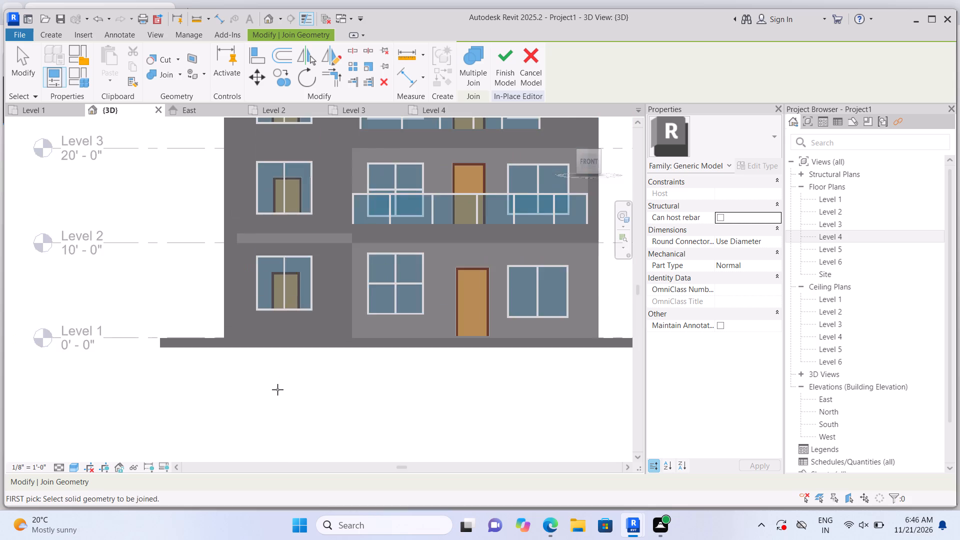
scroll(277, 389, down, 7)
scroll(381, 375, up, 1)
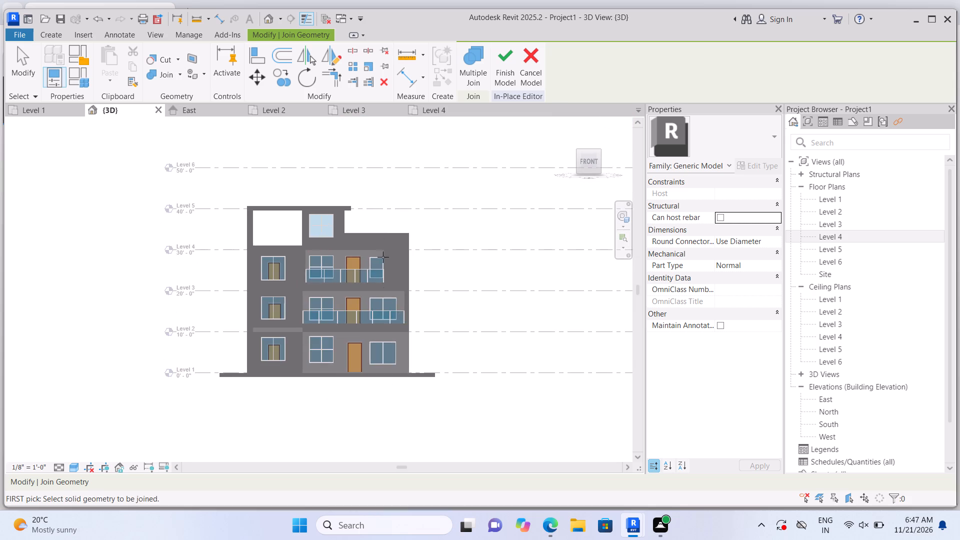
scroll(382, 243, up, 7)
scroll(338, 259, down, 3)
scroll(293, 312, up, 2)
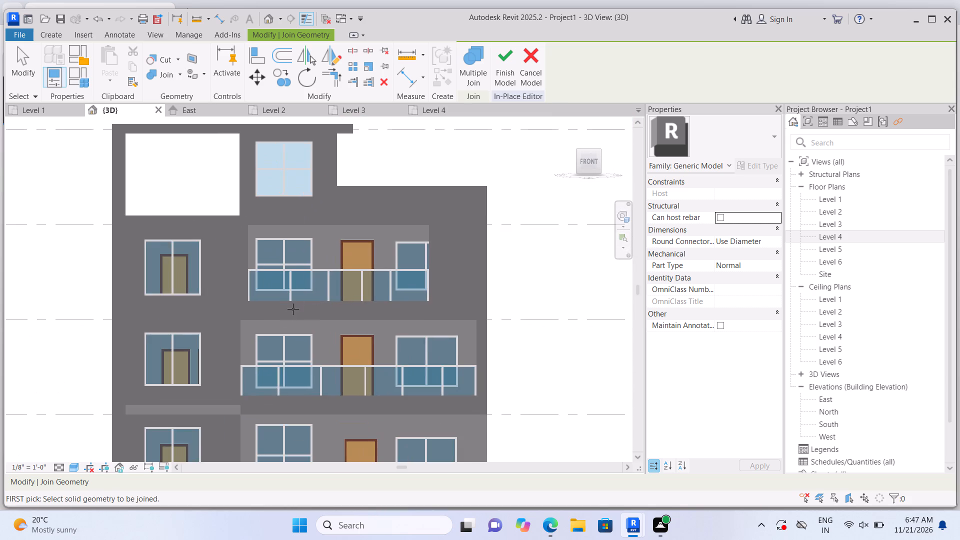
scroll(319, 272, up, 1)
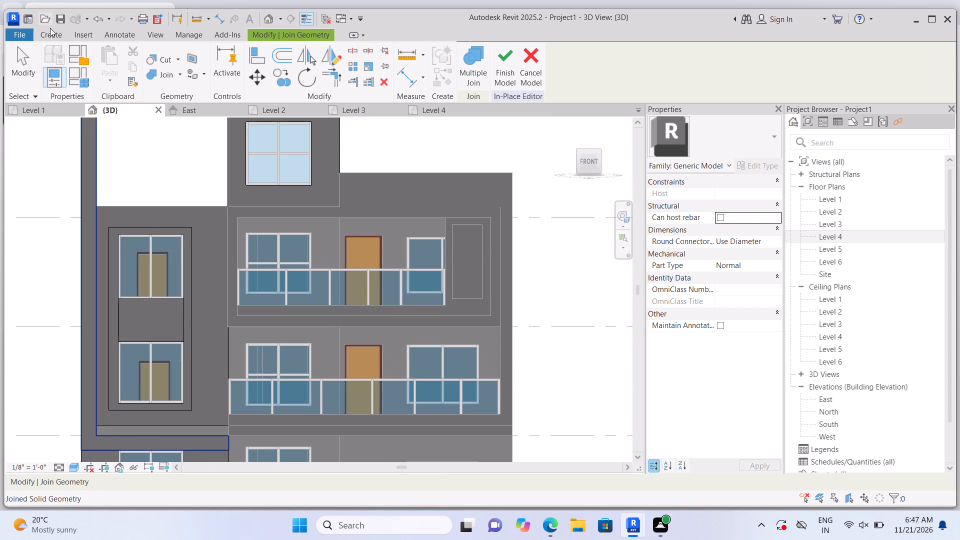
click(53, 34)
click(109, 55)
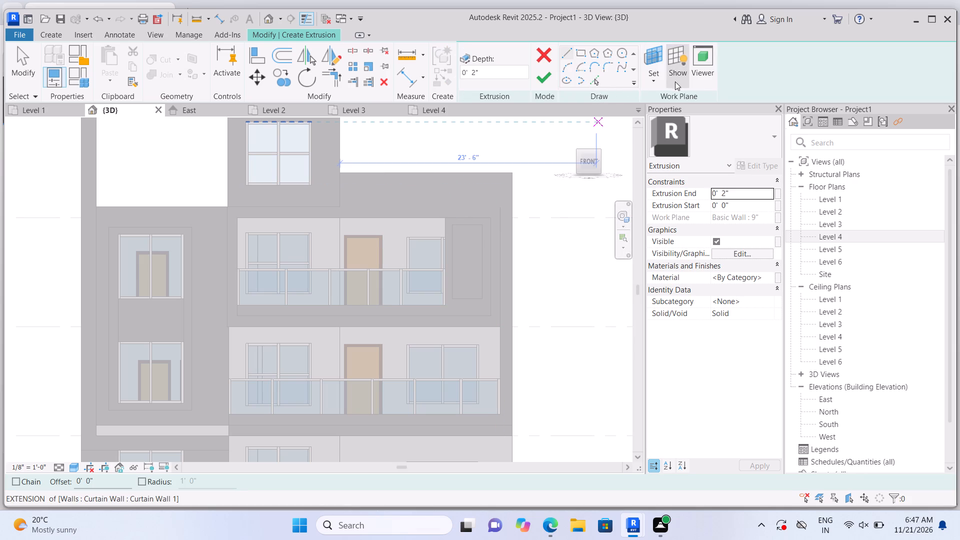
click(654, 83)
click(664, 137)
scroll(485, 241, up, 2)
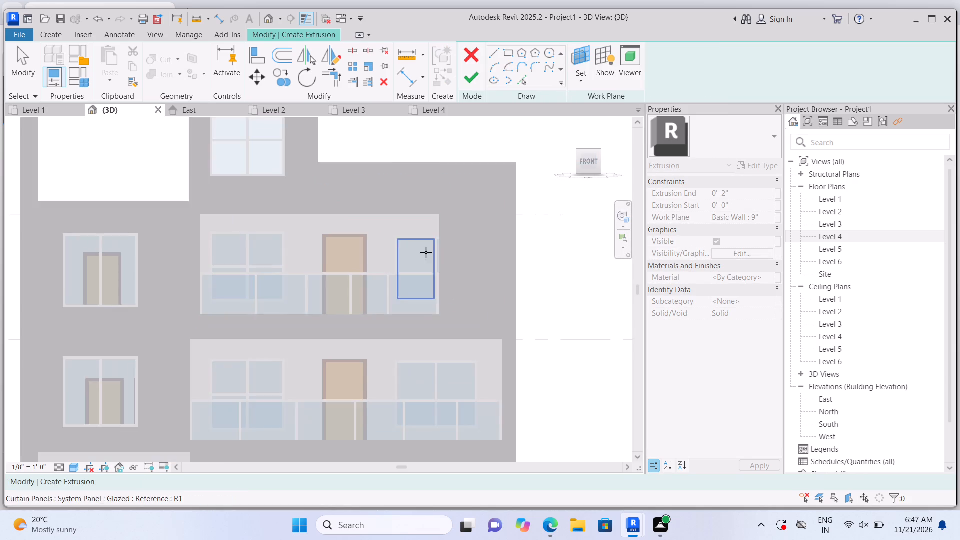
scroll(426, 252, up, 1)
click(251, 230)
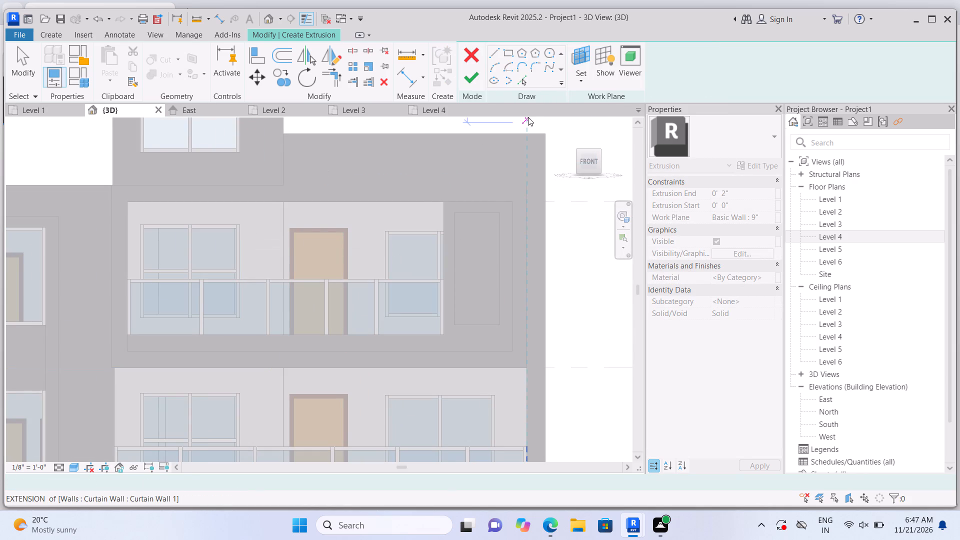
click(577, 57)
scroll(225, 239, up, 4)
scroll(127, 210, up, 1)
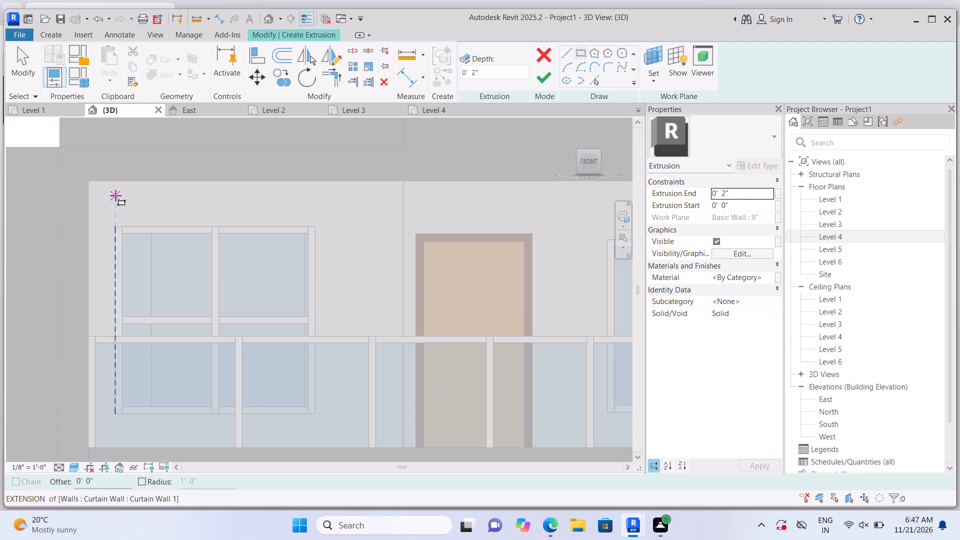
click(88, 183)
scroll(288, 214, up, 2)
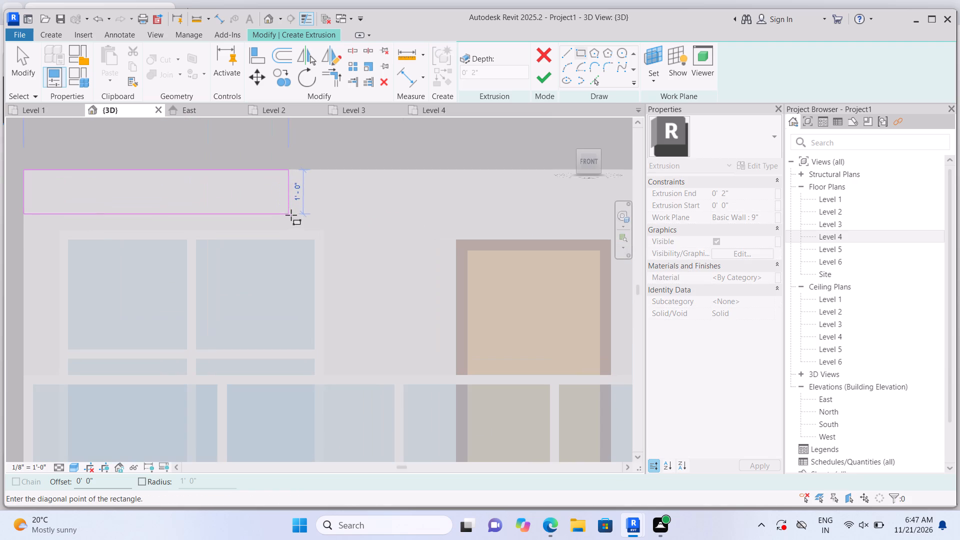
scroll(425, 226, up, 2)
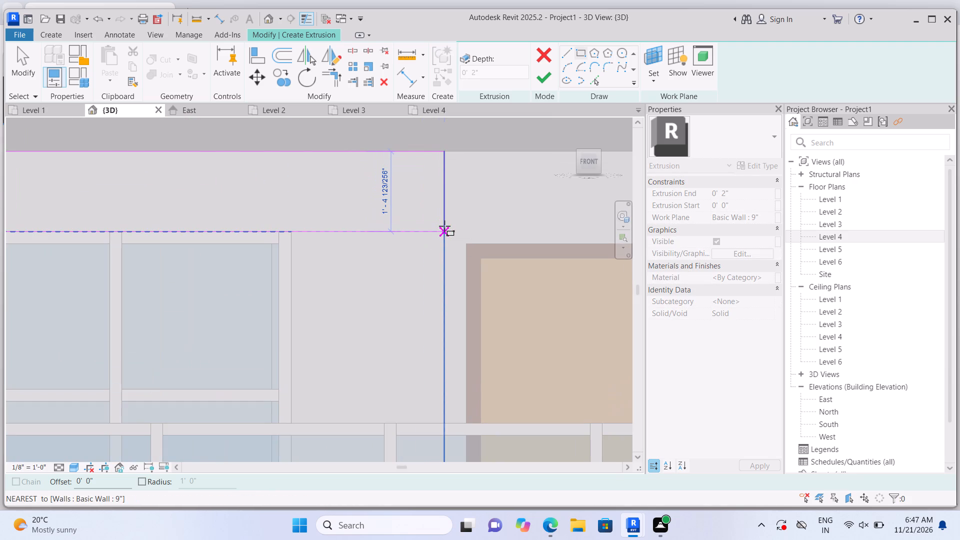
click(445, 226)
Set the extrusion end of the band above the Level 3 balcony window to 3" and finish the extrusion.
click(762, 191)
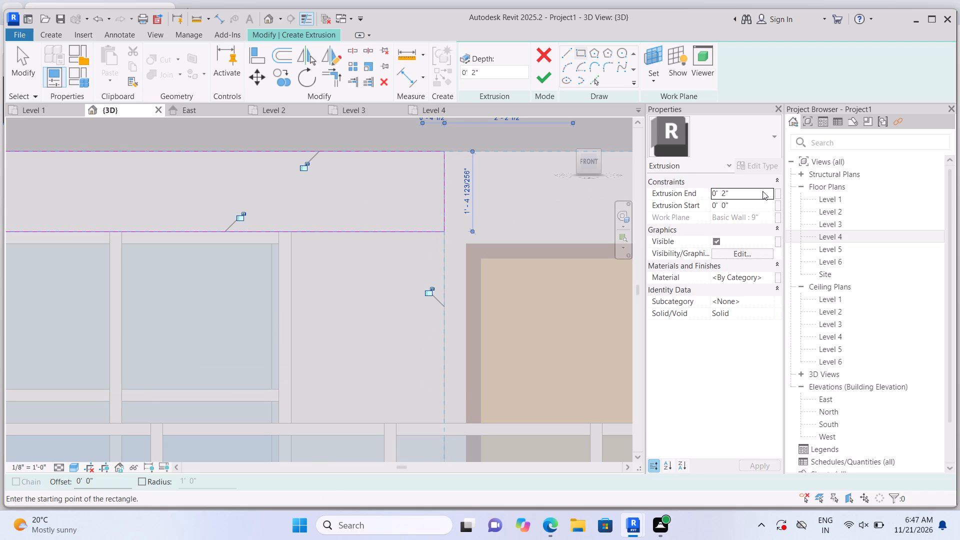
key(BackSpace)
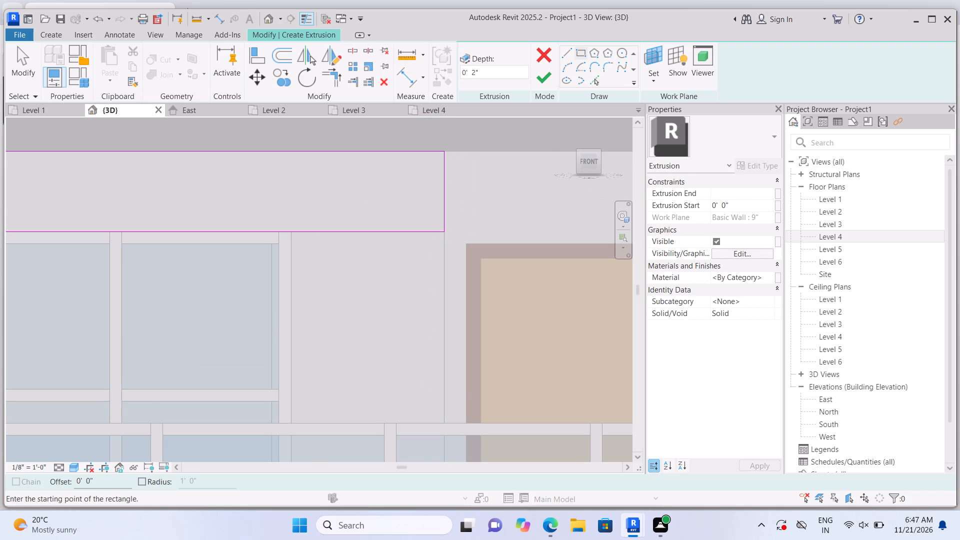
key(3)
key(shift+quotedbl)
key(Return)
click(536, 82)
scroll(520, 201, down, 5)
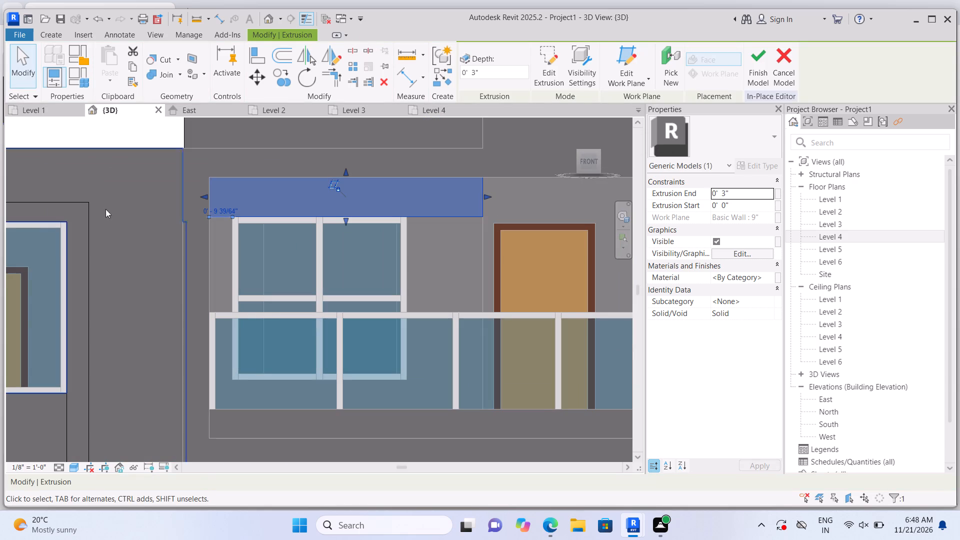
click(98, 130)
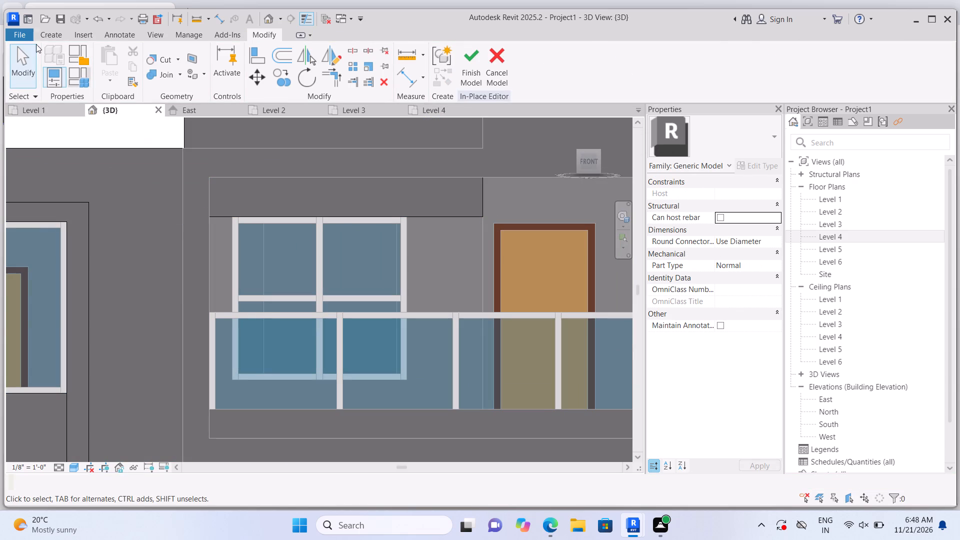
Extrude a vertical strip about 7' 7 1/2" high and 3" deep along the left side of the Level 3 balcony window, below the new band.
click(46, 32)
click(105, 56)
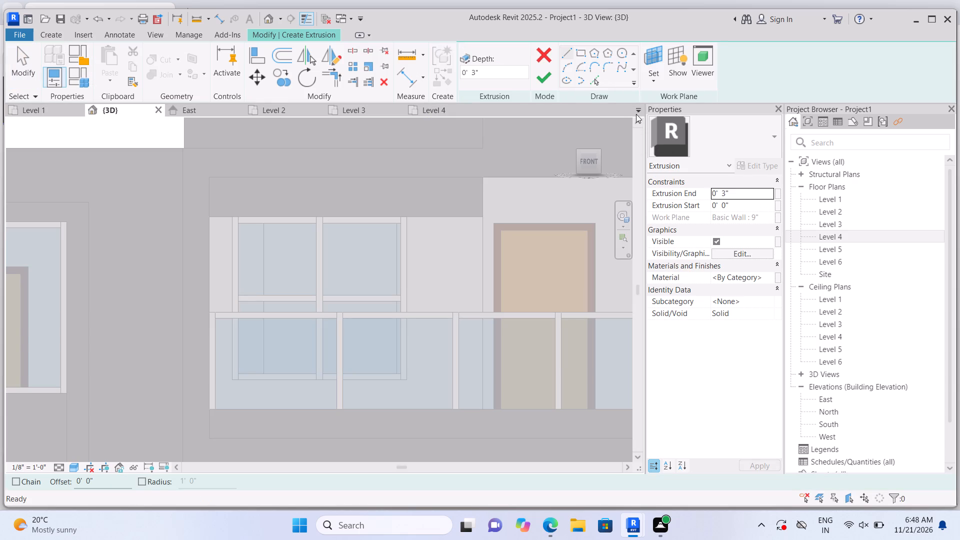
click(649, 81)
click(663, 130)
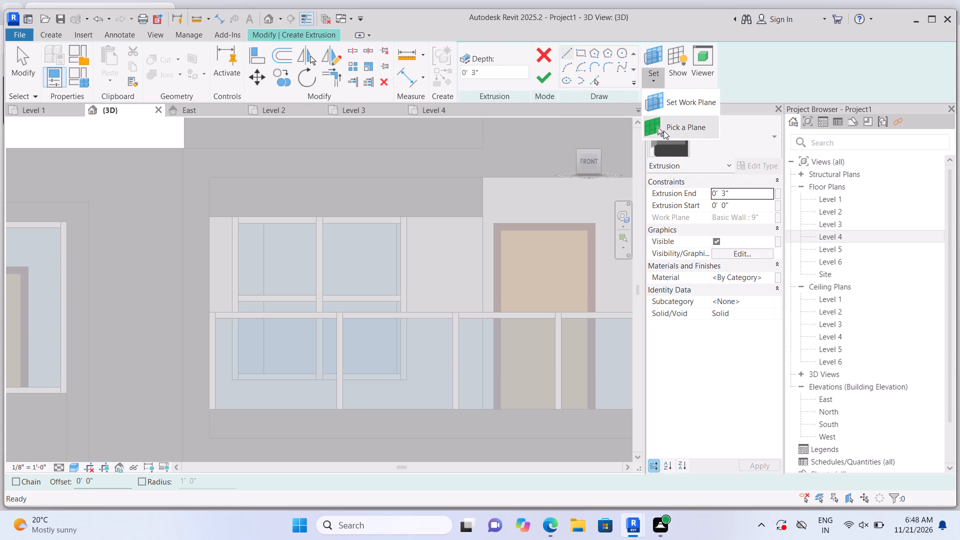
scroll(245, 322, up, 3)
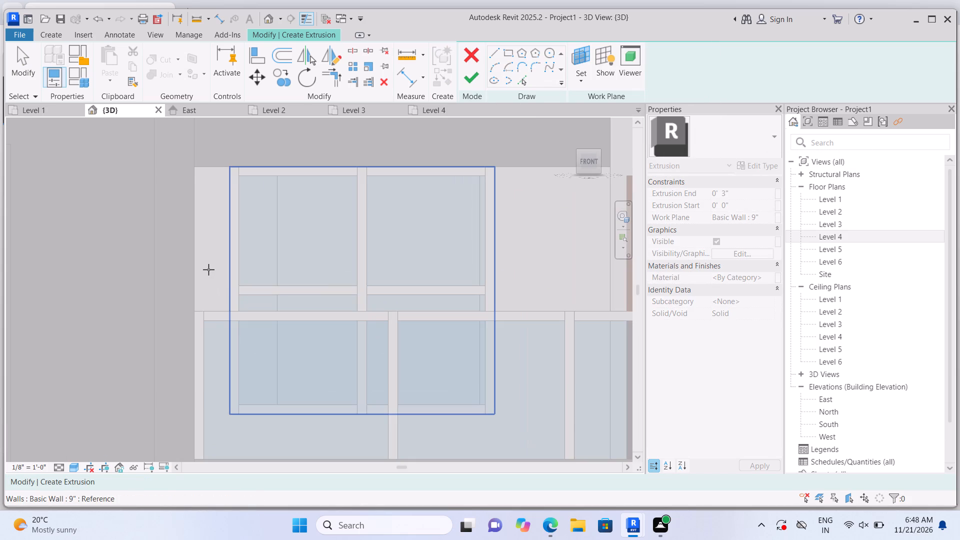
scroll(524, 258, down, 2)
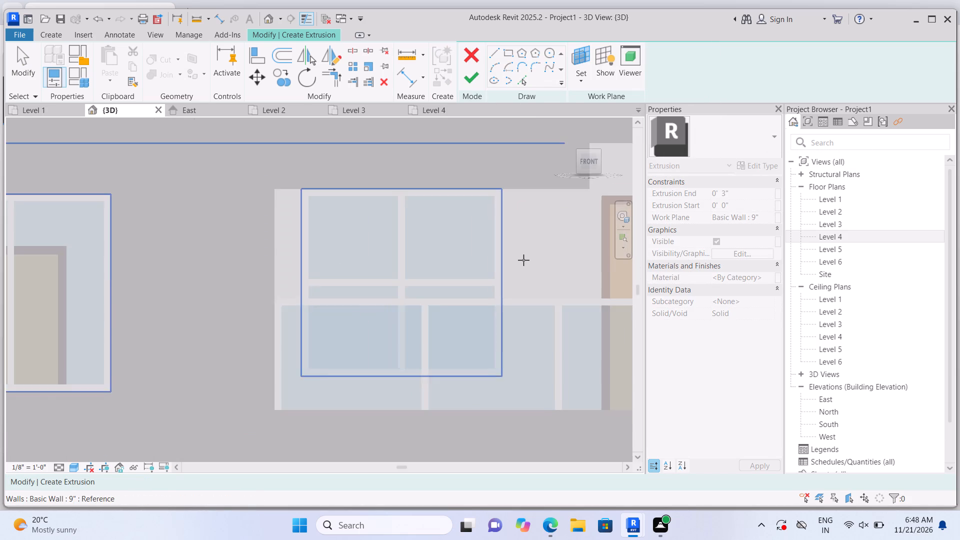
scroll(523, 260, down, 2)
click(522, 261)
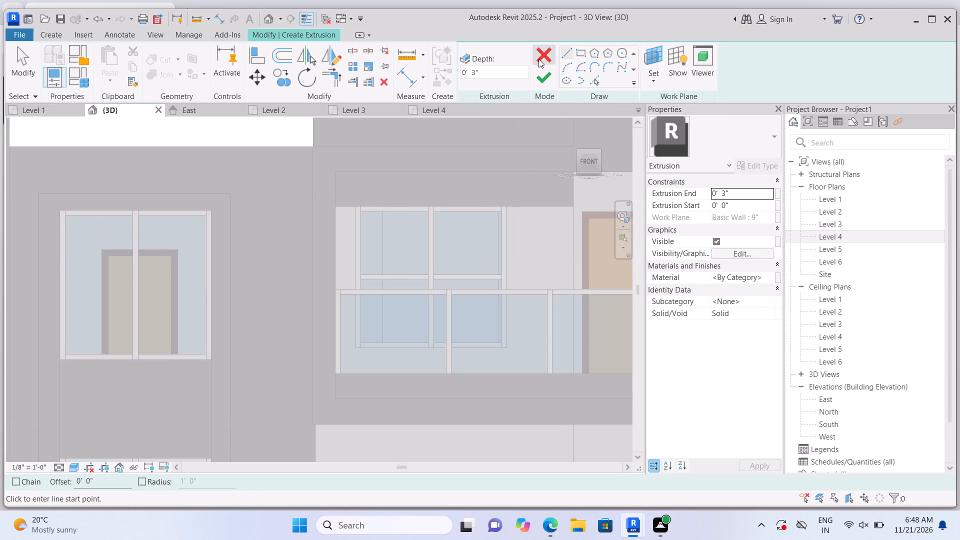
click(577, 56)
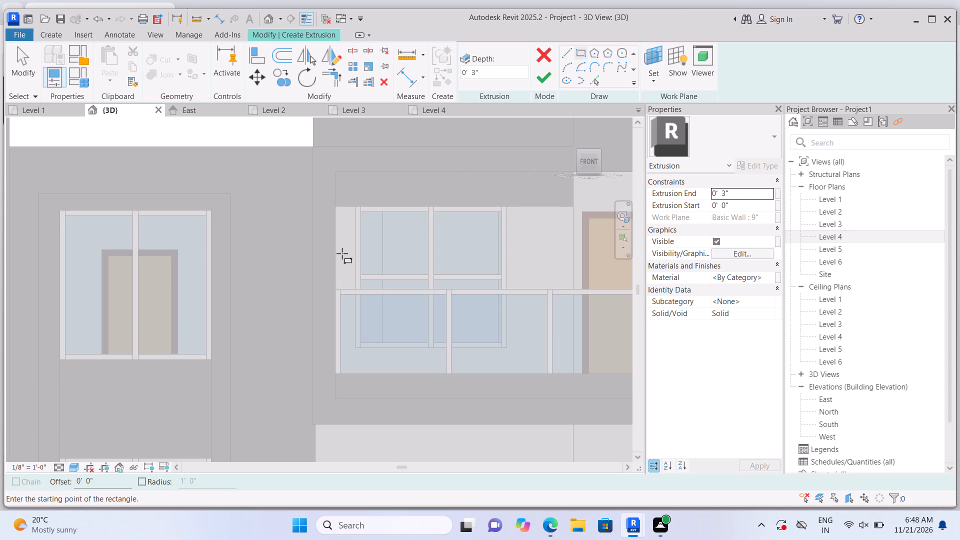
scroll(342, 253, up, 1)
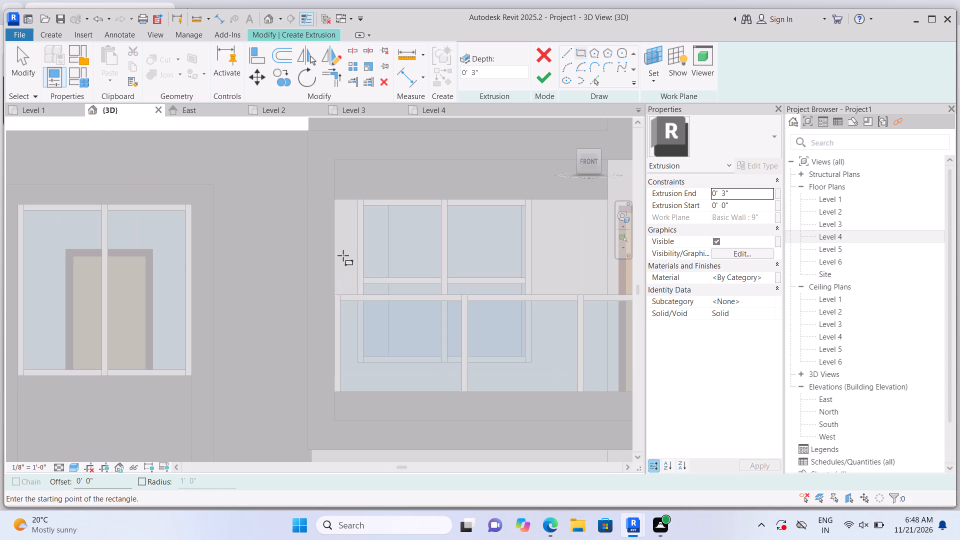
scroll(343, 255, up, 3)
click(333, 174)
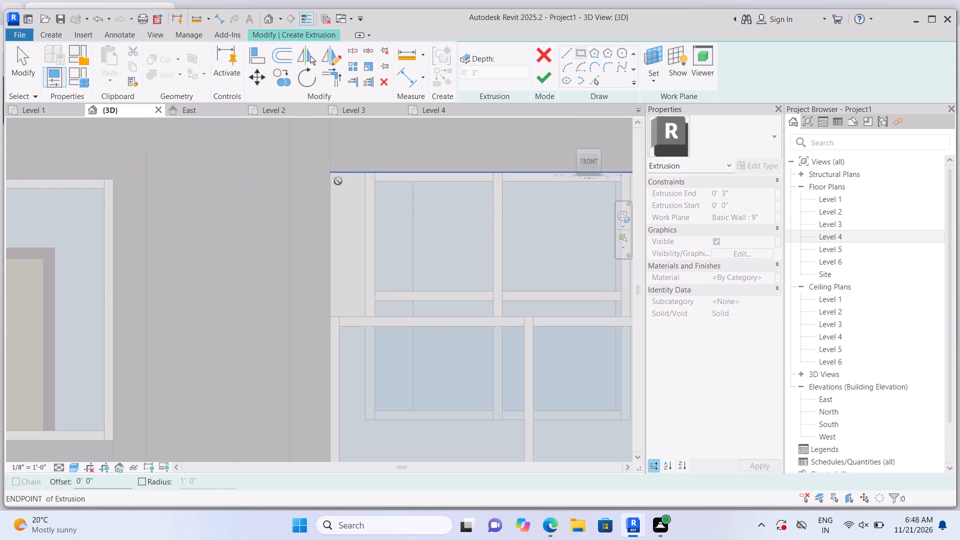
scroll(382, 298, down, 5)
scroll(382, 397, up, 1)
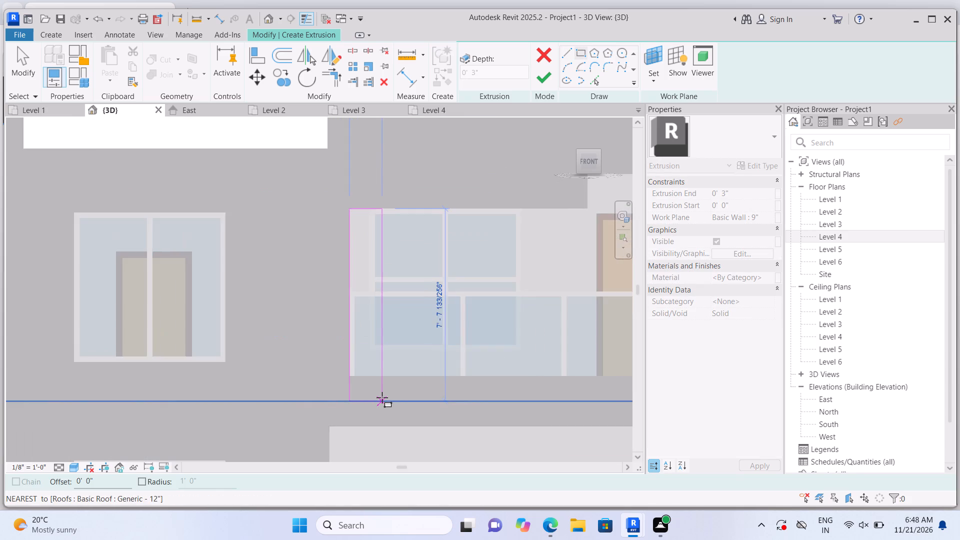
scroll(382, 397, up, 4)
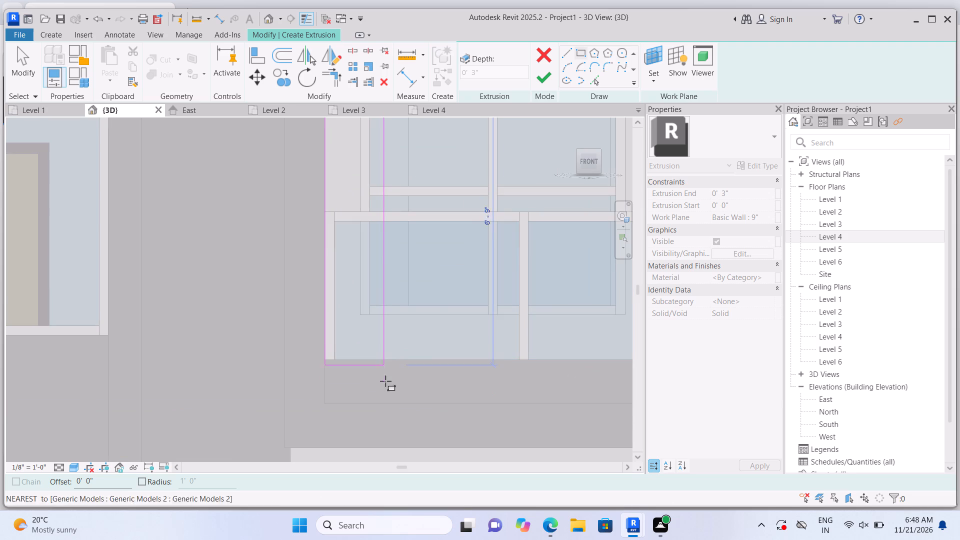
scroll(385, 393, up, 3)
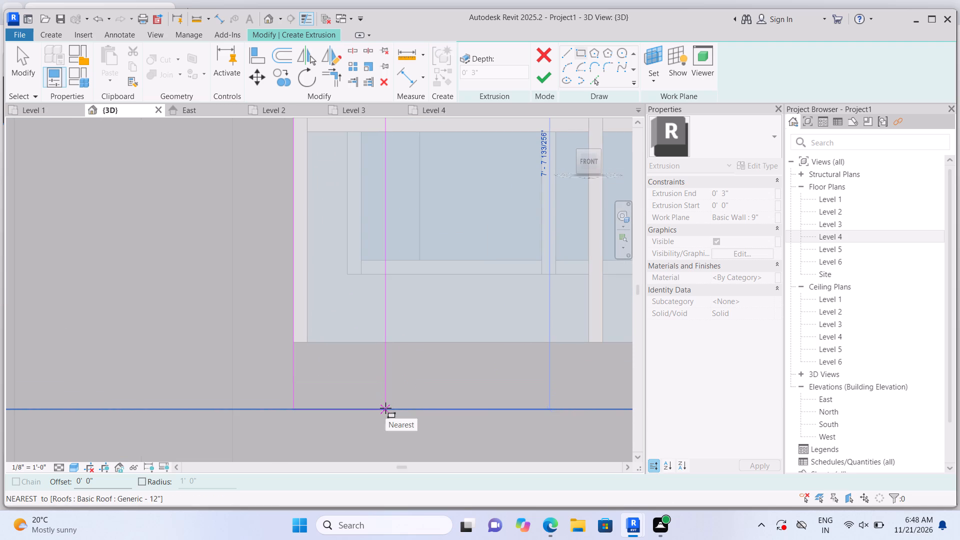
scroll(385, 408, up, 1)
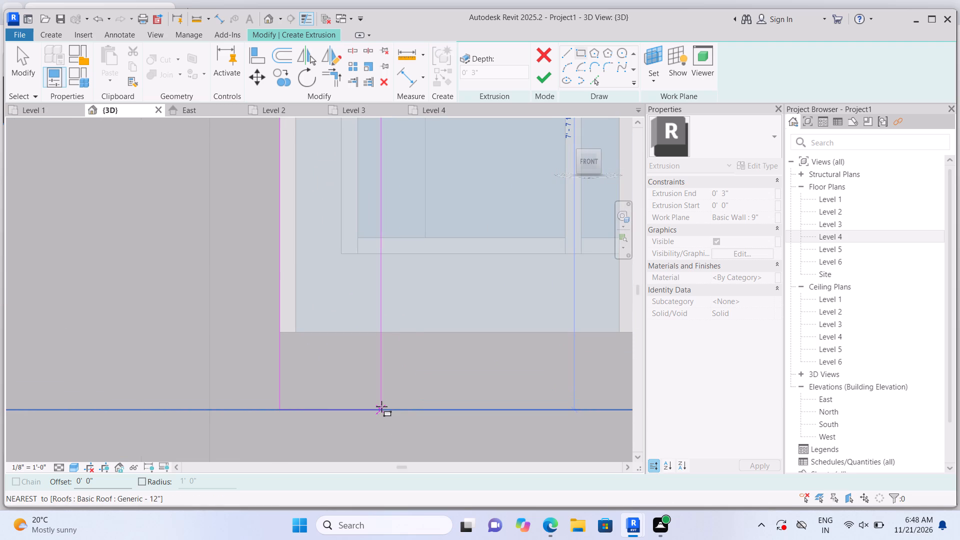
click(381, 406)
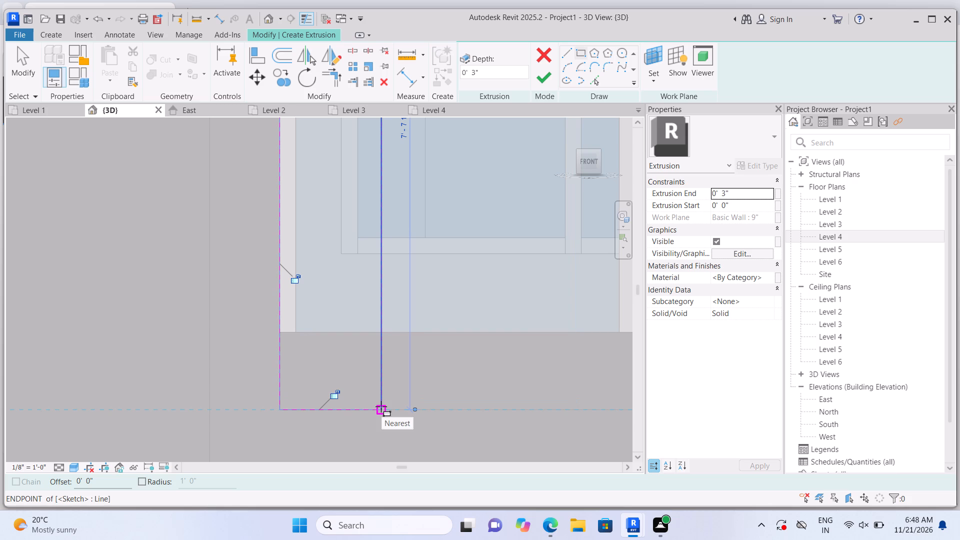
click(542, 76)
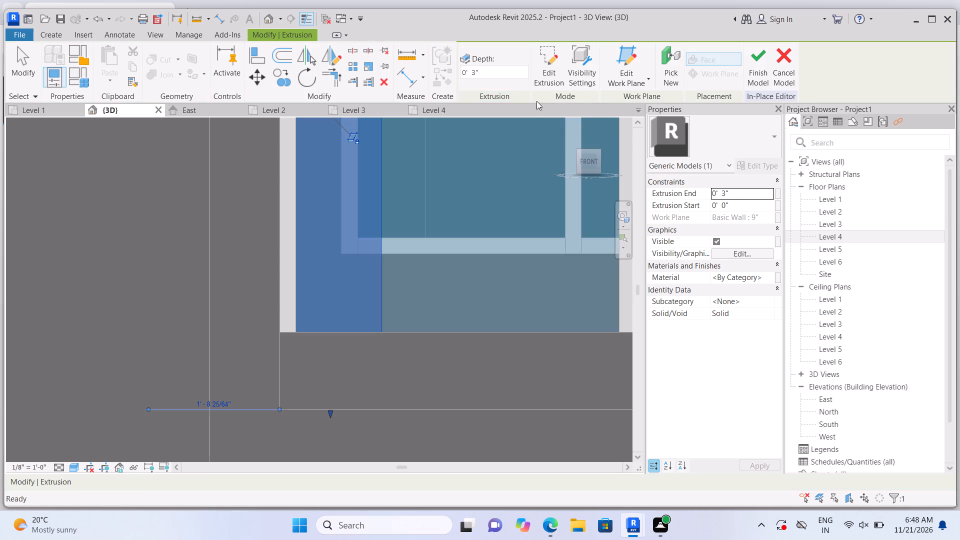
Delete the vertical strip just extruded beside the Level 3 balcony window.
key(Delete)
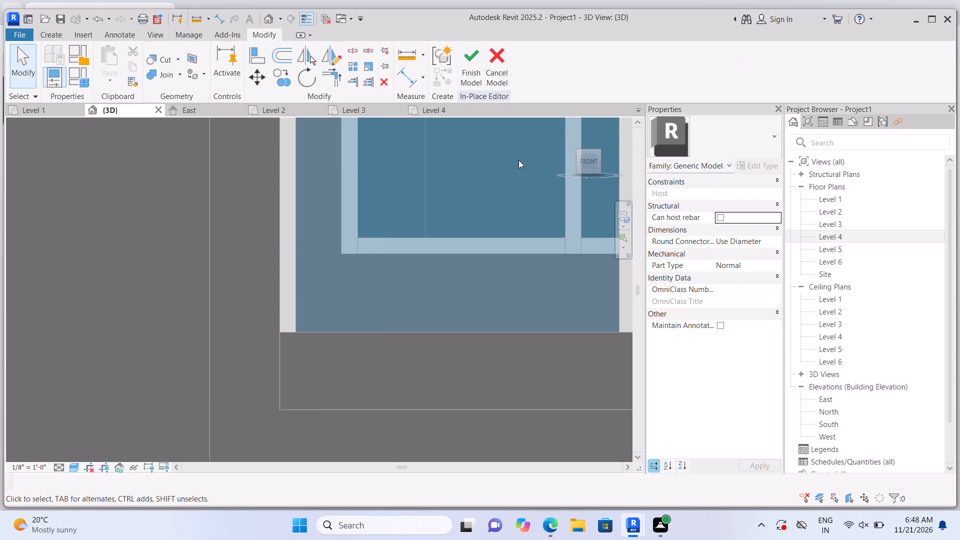
Start a new extrusion with the Level 3 recessed wall face beside the balcony window as its work plane.
click(53, 38)
click(112, 64)
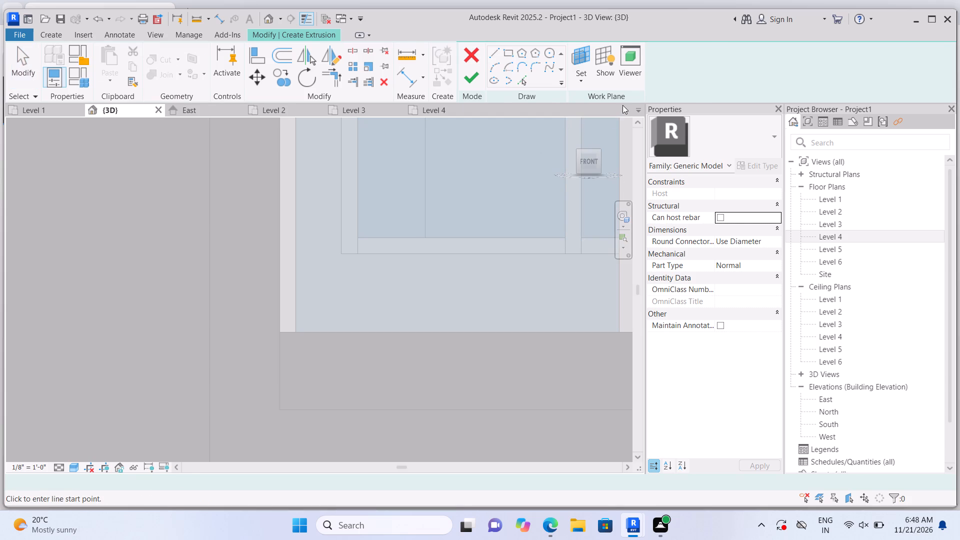
click(641, 79)
click(656, 120)
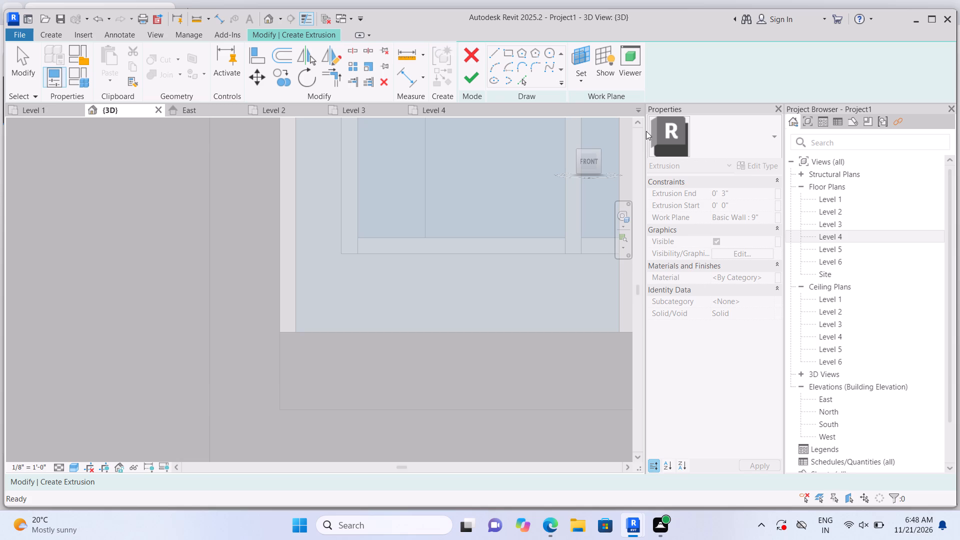
scroll(612, 162, down, 4)
scroll(409, 260, down, 3)
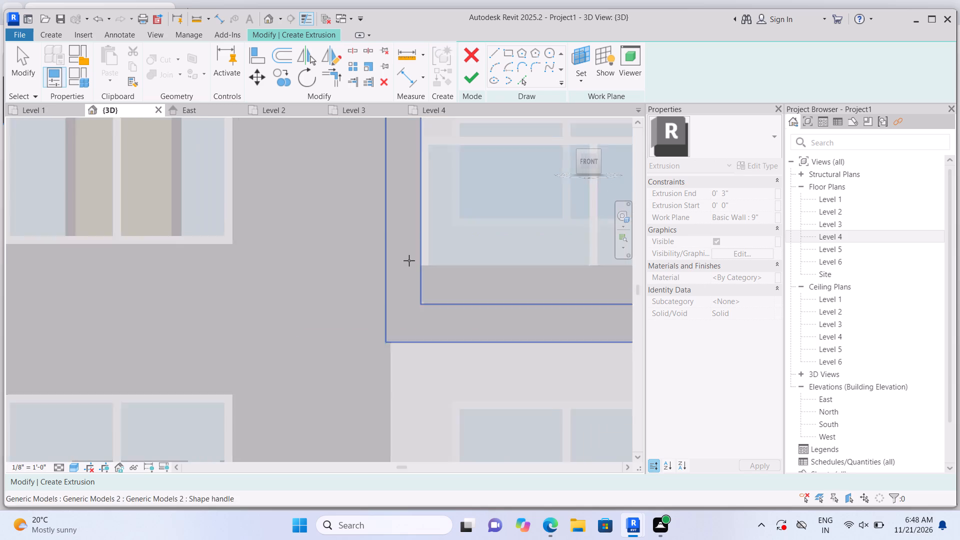
scroll(301, 358, down, 3)
scroll(477, 265, up, 2)
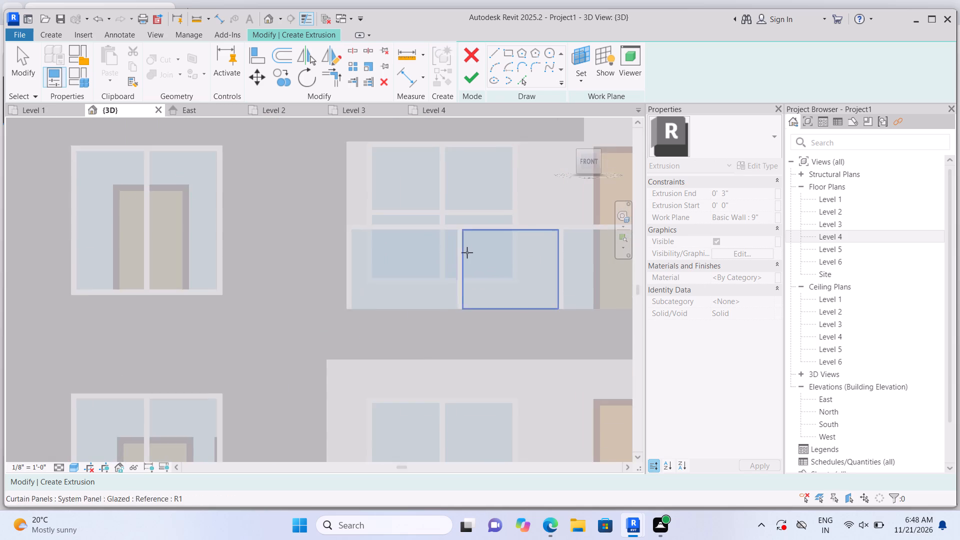
scroll(467, 252, up, 2)
click(548, 203)
Extrude a 3" deep vertical strip about 7' 7 1/2" high between the recess's left edge and the Level 3 balcony window.
scroll(508, 230, down, 1)
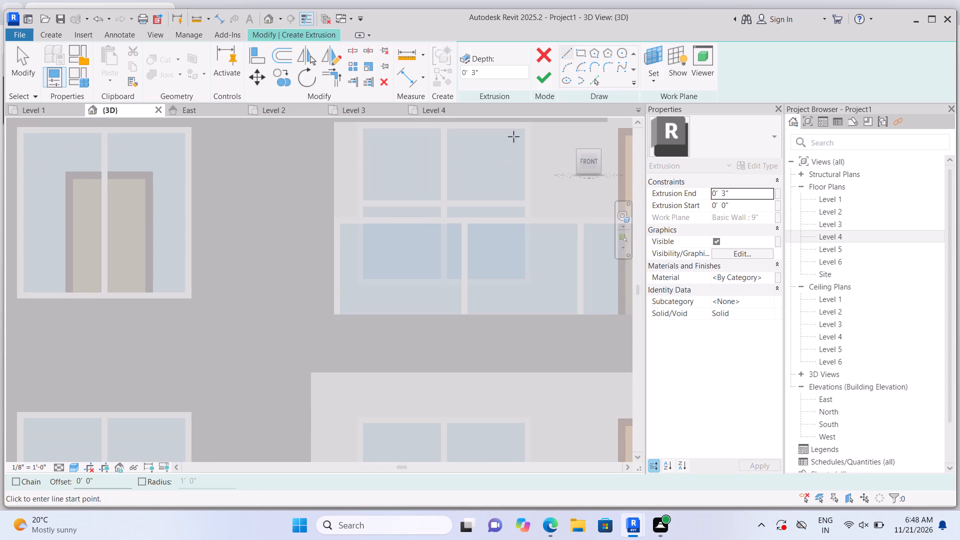
click(582, 54)
scroll(370, 355, down, 5)
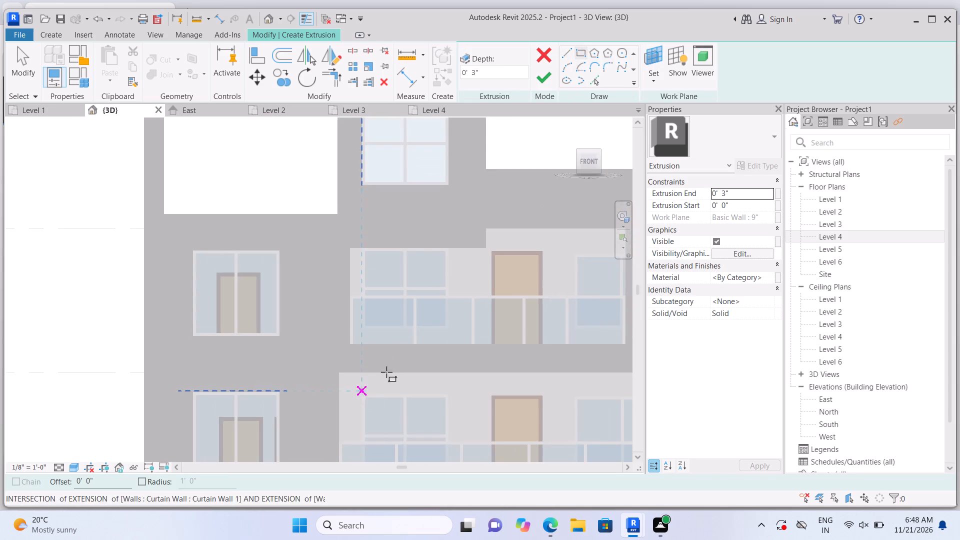
scroll(405, 323, up, 7)
scroll(327, 236, up, 3)
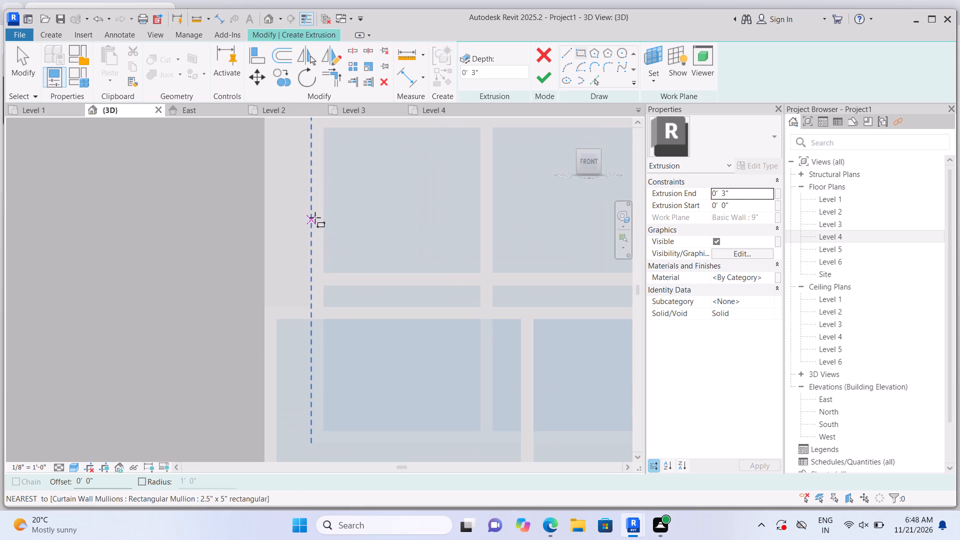
scroll(312, 215, down, 3)
click(283, 152)
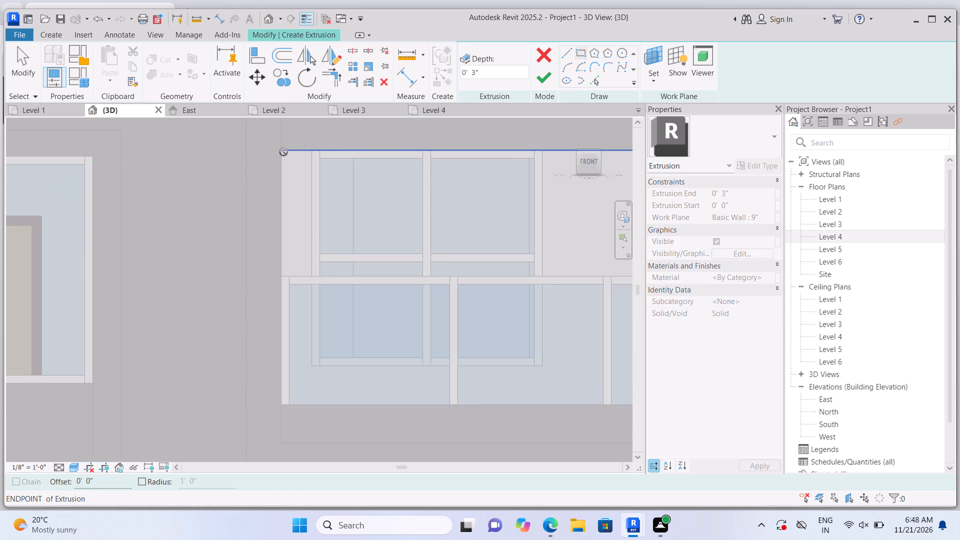
scroll(299, 364, up, 5)
scroll(299, 363, down, 3)
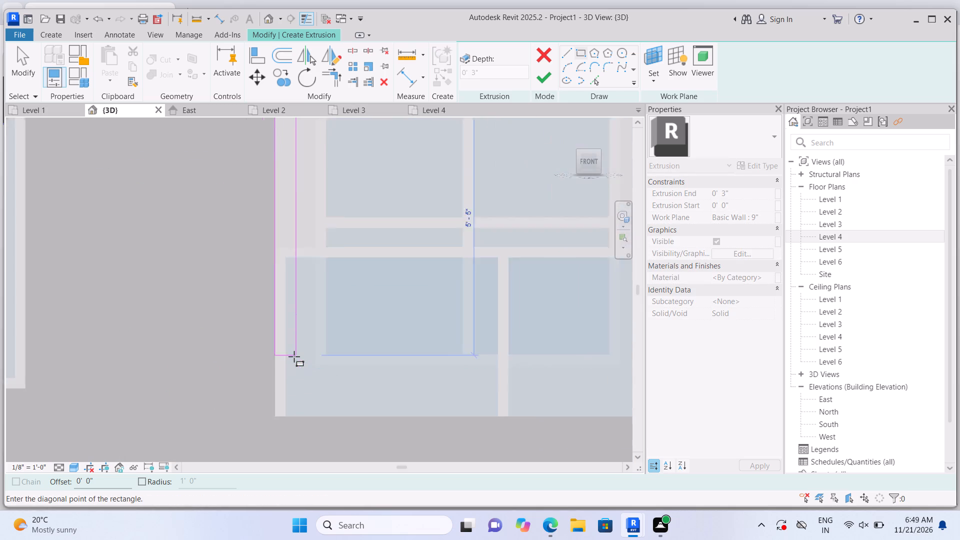
scroll(294, 356, down, 6)
scroll(297, 392, up, 3)
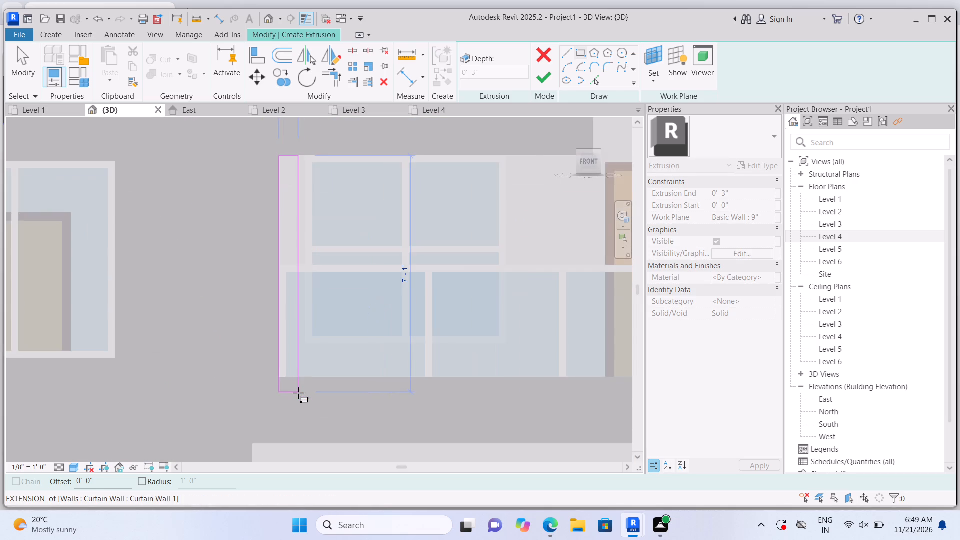
scroll(298, 393, up, 3)
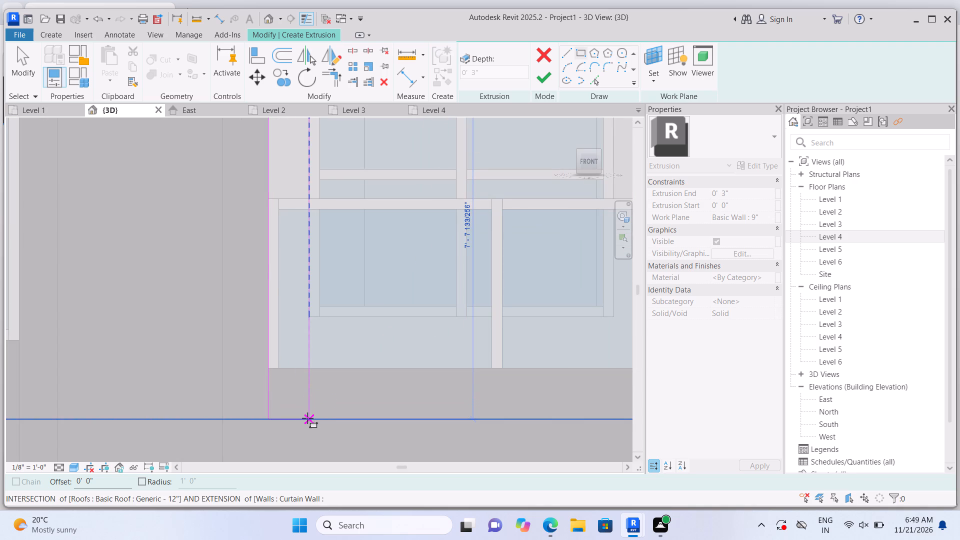
click(307, 418)
click(540, 84)
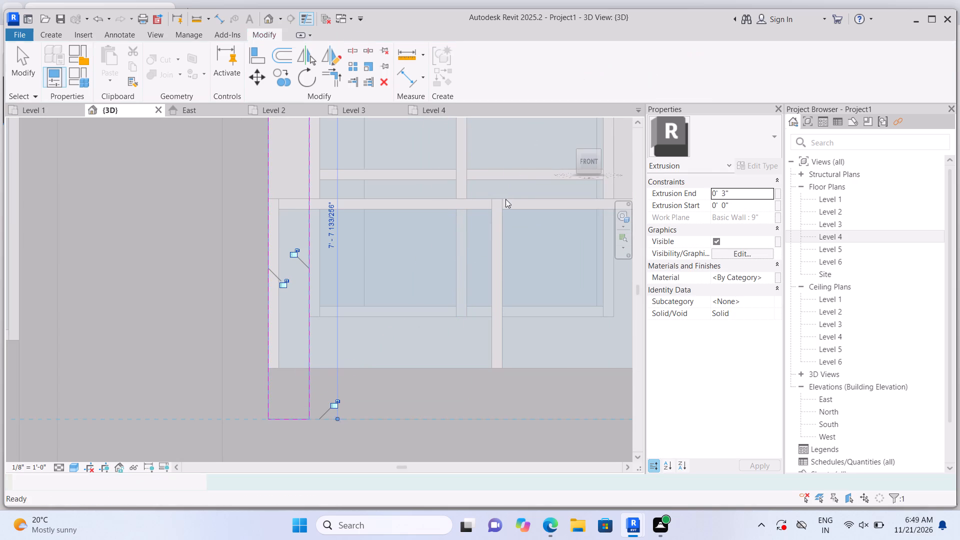
Join the new vertical strip's geometry with the band above the Level 3 balcony window.
scroll(418, 439, down, 5)
scroll(402, 323, up, 2)
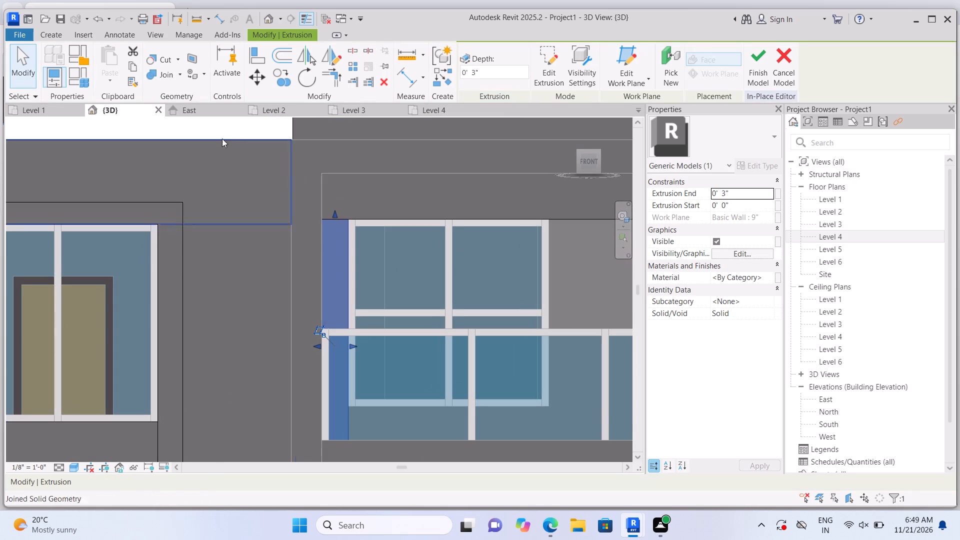
click(179, 74)
click(180, 86)
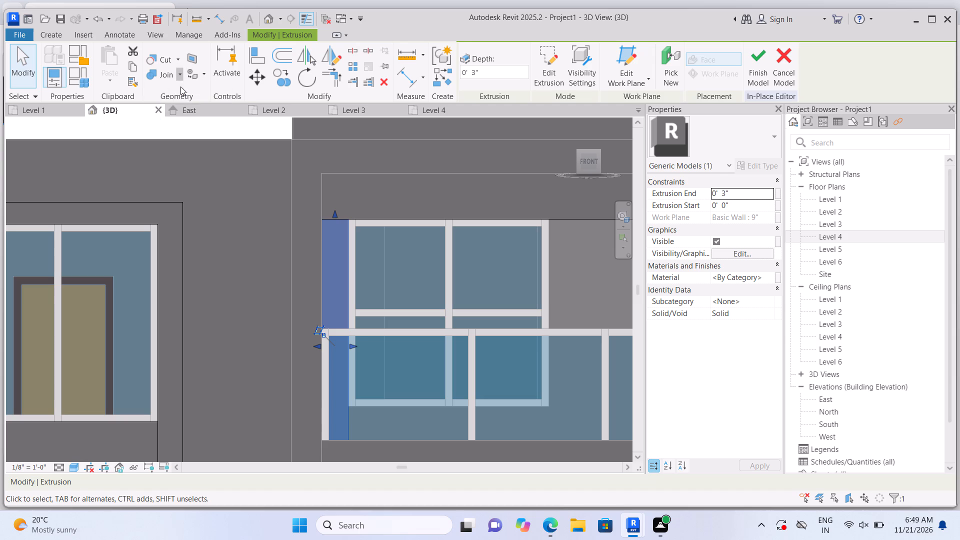
click(332, 241)
click(336, 213)
Start another rectangular extrusion sketch using the Level 3 recessed wall face between the window and door as its work plane.
scroll(283, 255, down, 2)
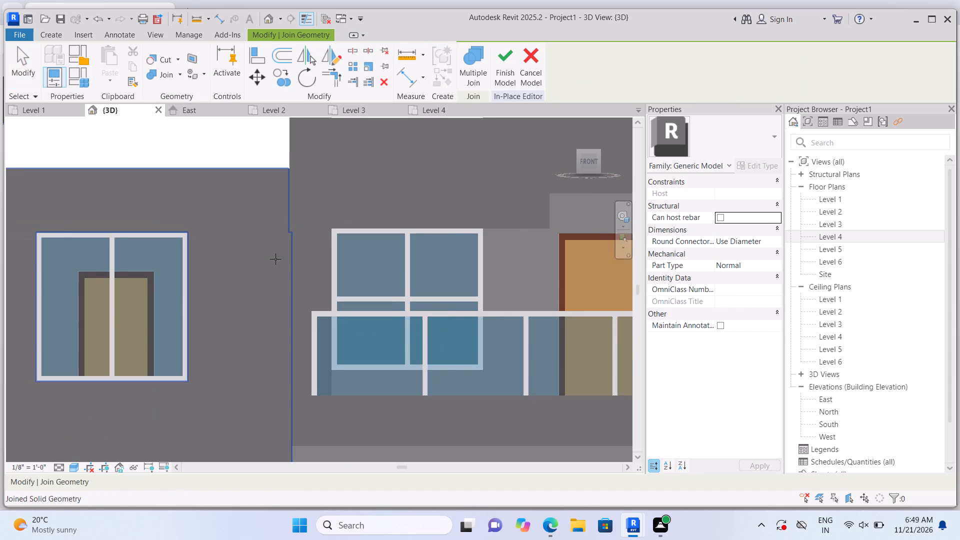
scroll(275, 259, down, 2)
scroll(484, 365, up, 2)
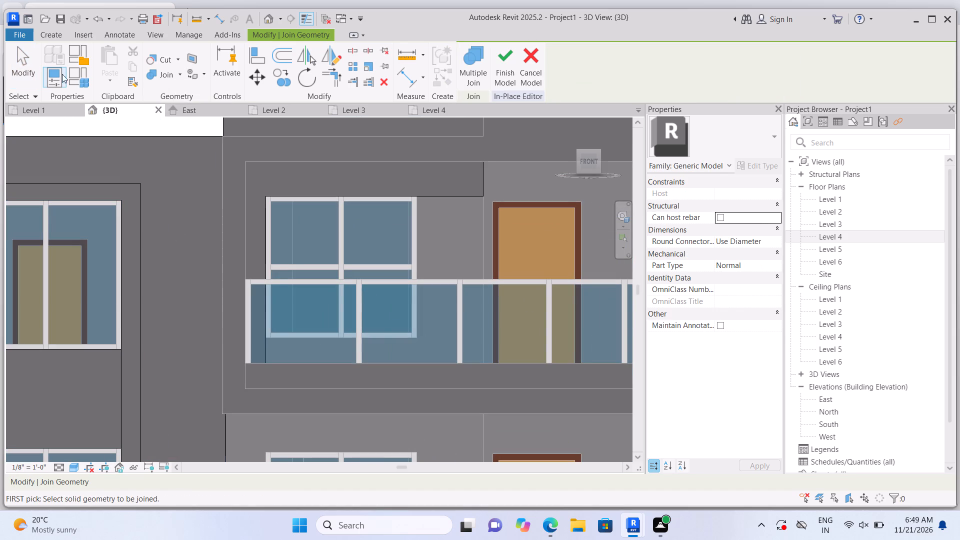
click(46, 31)
click(118, 60)
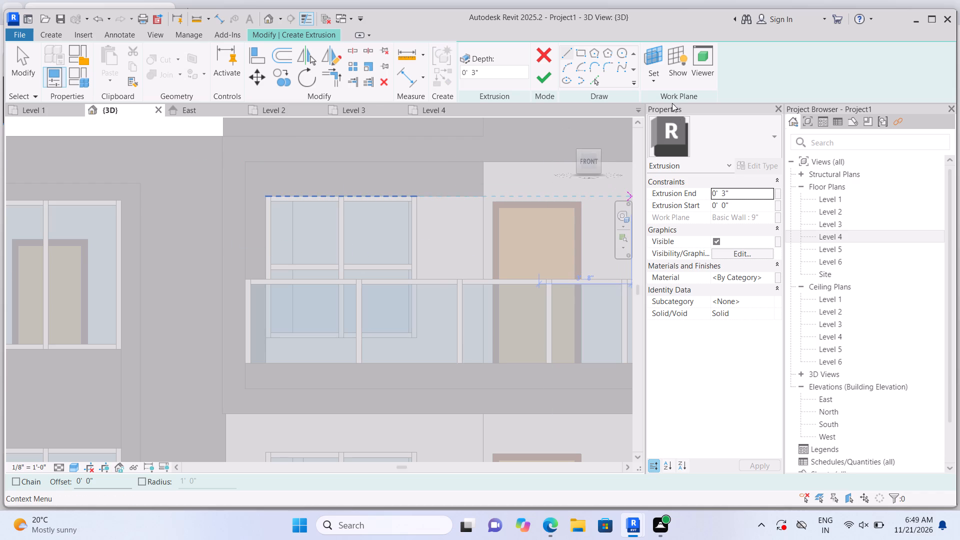
click(659, 85)
click(668, 131)
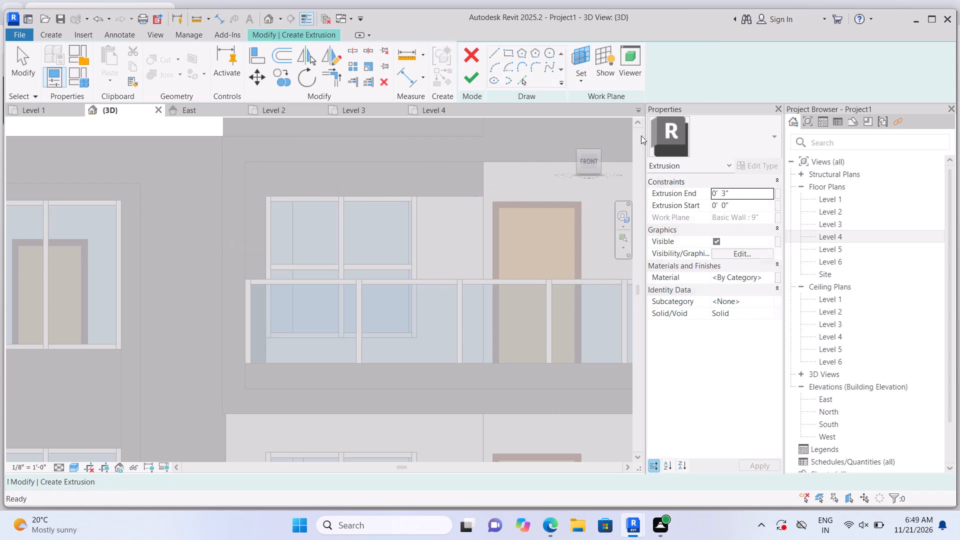
click(445, 236)
click(578, 58)
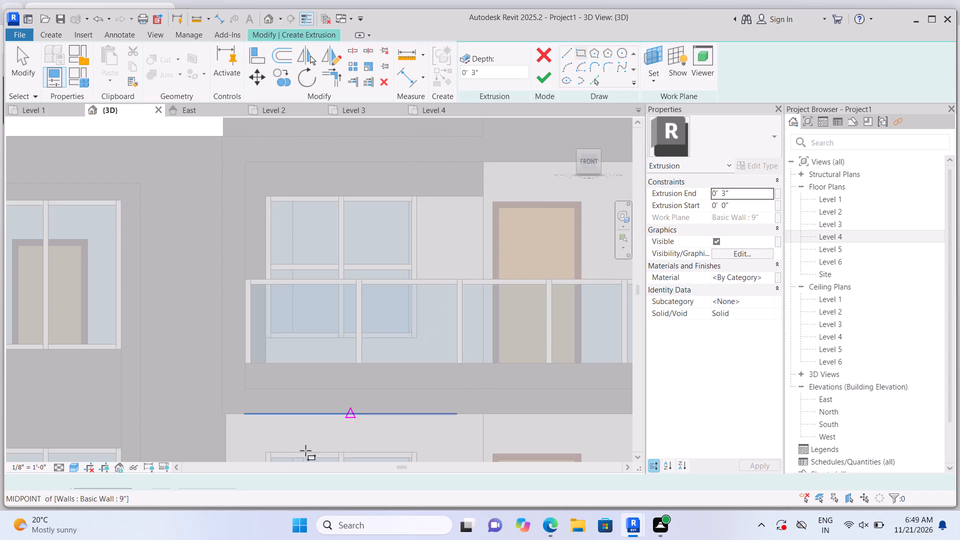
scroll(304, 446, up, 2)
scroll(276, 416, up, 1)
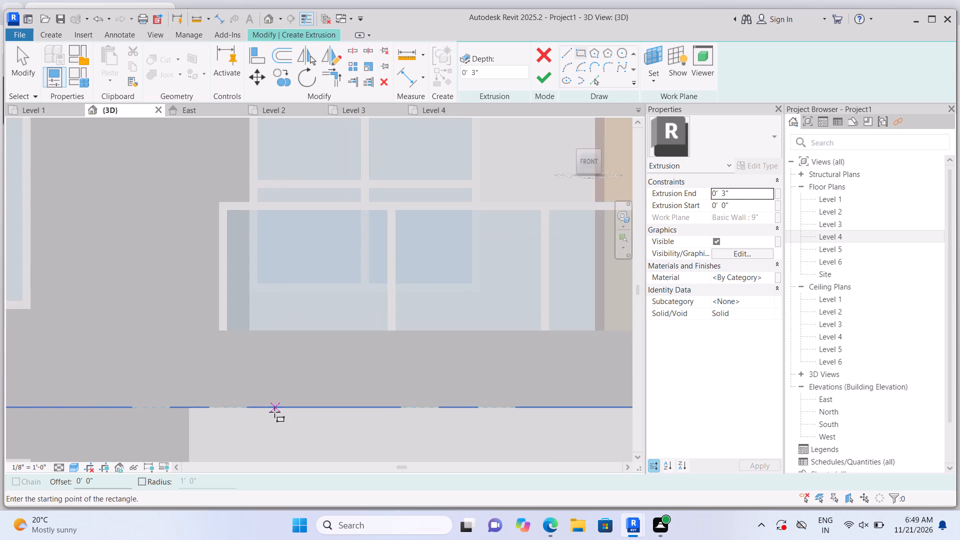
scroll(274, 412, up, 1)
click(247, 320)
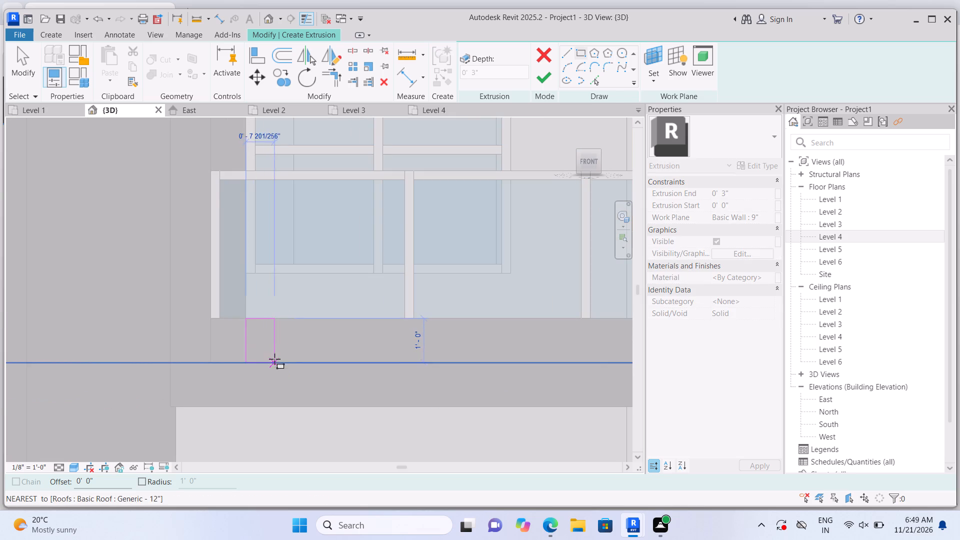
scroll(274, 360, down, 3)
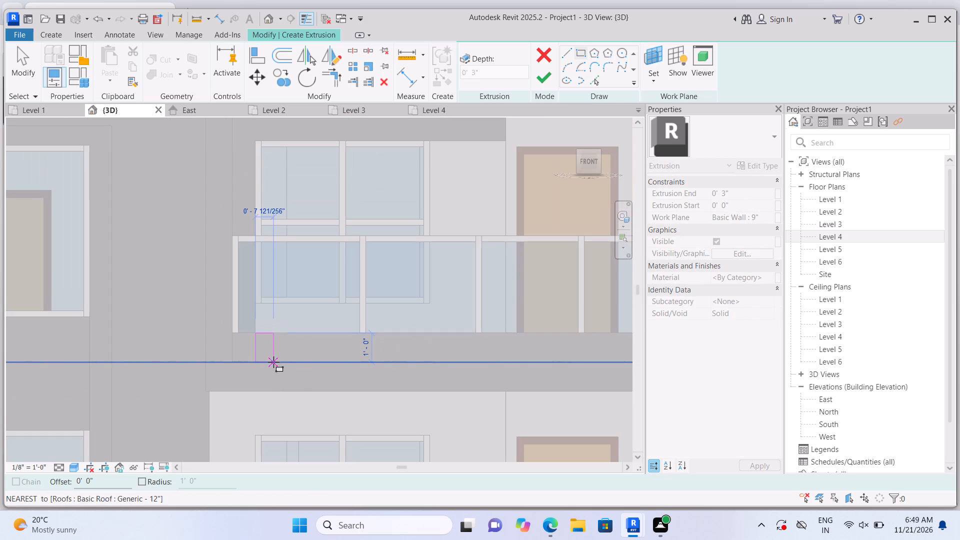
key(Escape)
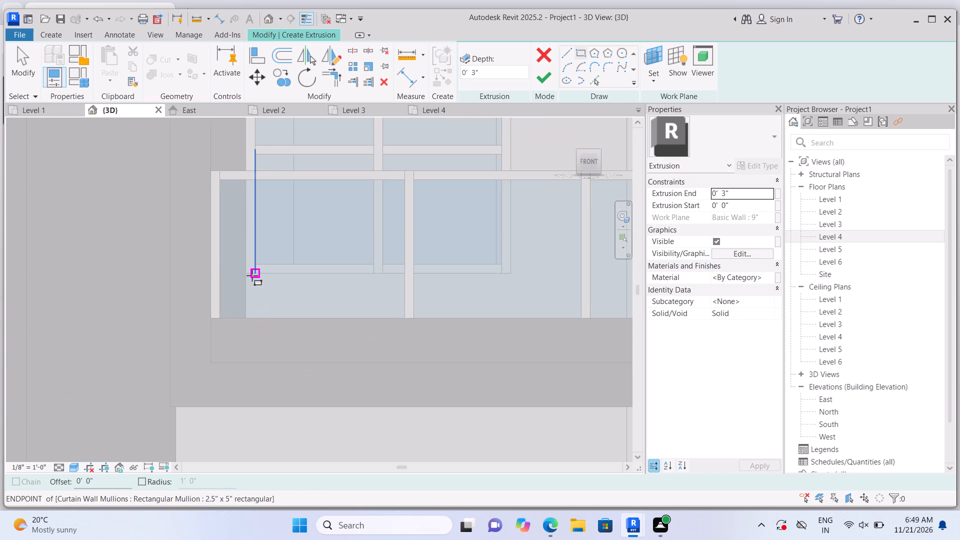
Extrude a 3" deep rectangle about 2' 0 1/4" high below the Level 3 balcony window, from its lower-left corner to the door frame.
click(249, 275)
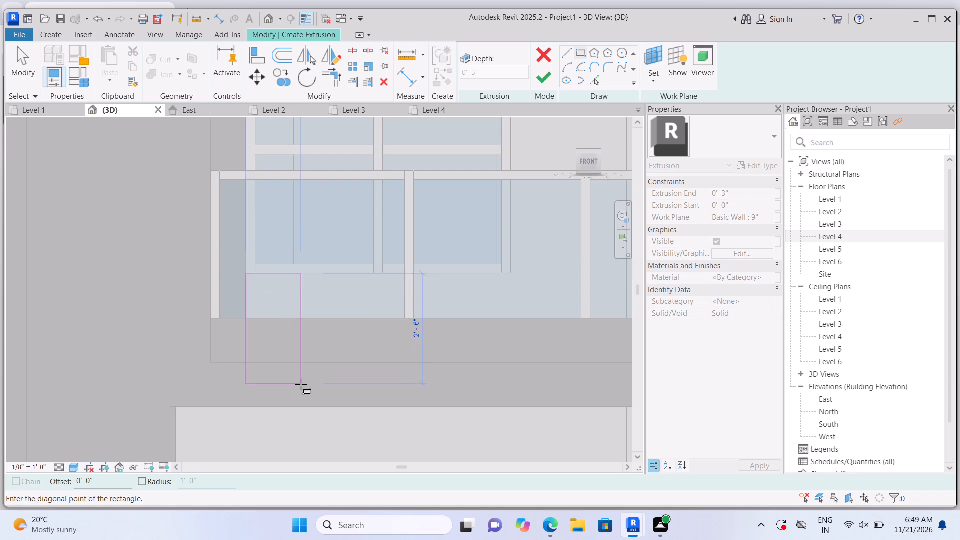
scroll(298, 384, down, 4)
scroll(443, 352, up, 3)
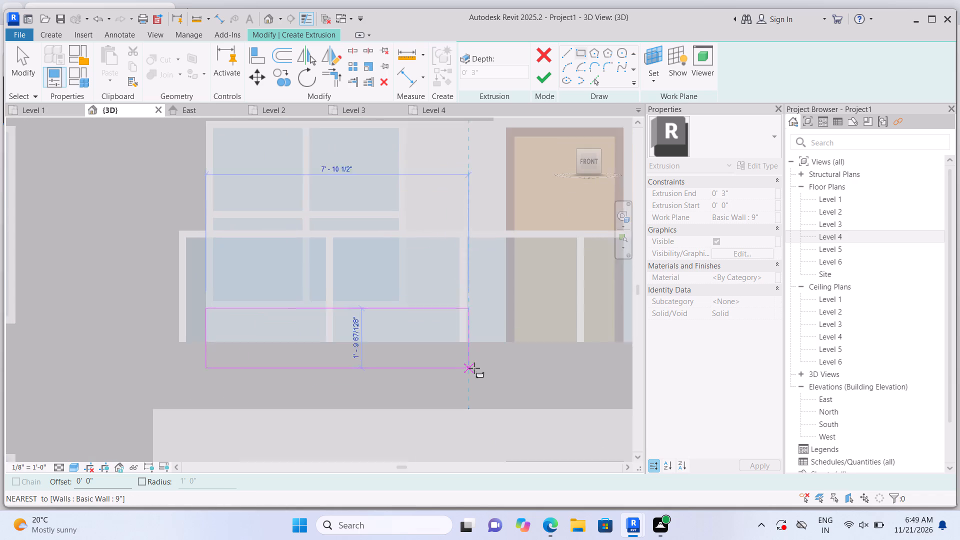
scroll(474, 368, up, 1)
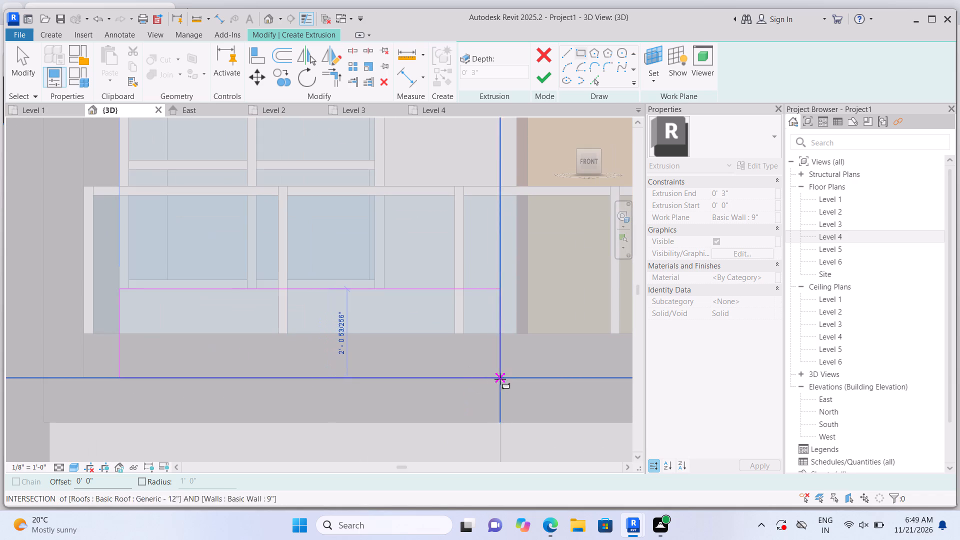
double_click(517, 379)
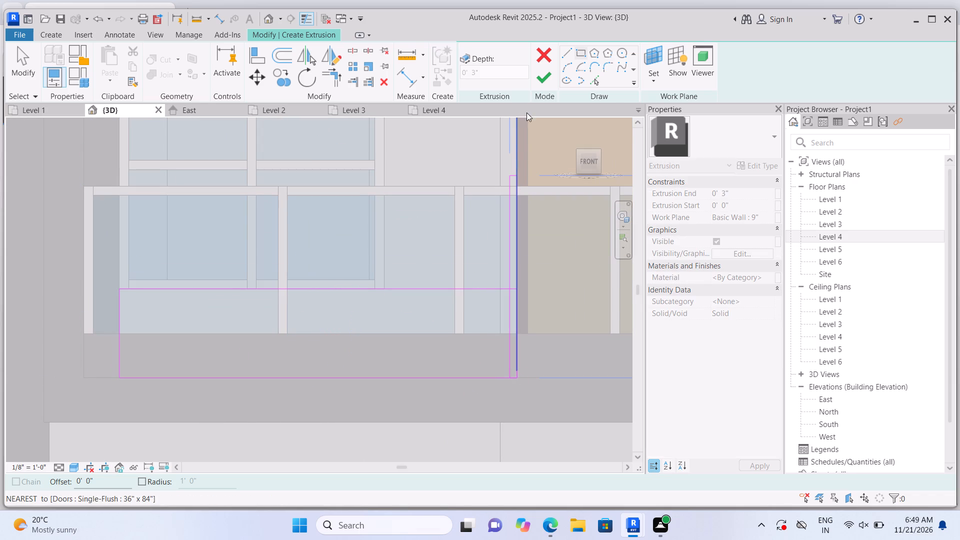
click(537, 82)
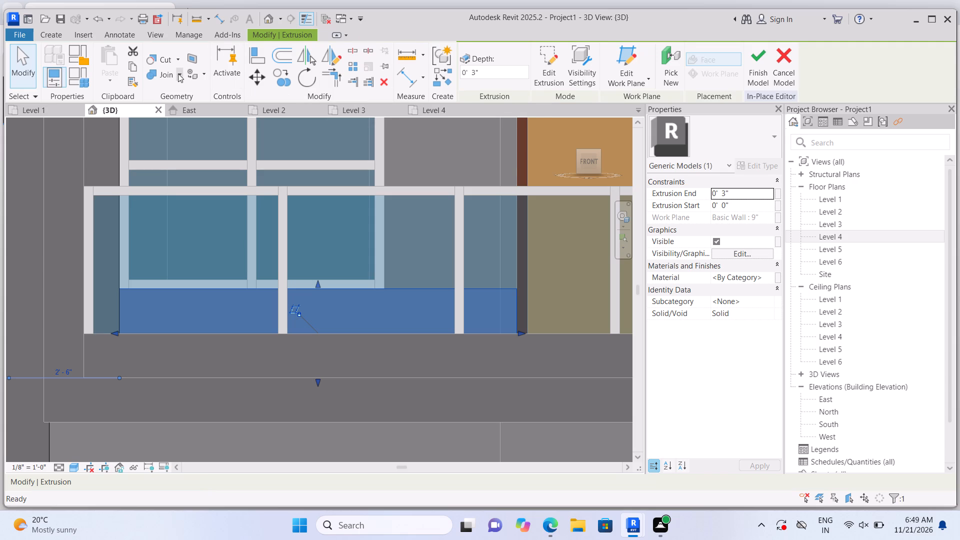
Join the new band below the balcony window with the vertical strip along the window's left side.
click(177, 73)
click(181, 89)
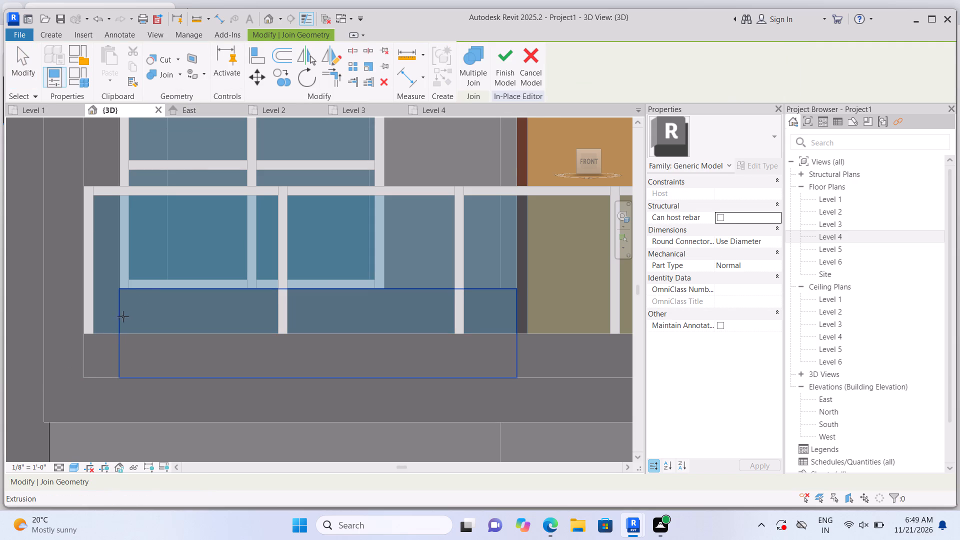
click(144, 319)
click(110, 308)
Start another rectangular extrusion sketch using the Level 3 recessed wall face between the window and door as its work plane.
scroll(107, 368, down, 3)
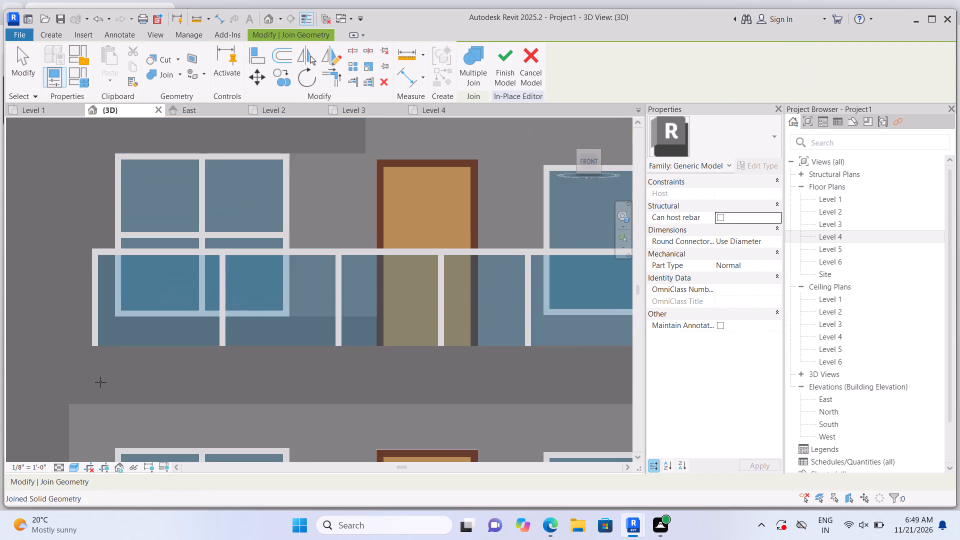
scroll(100, 382, down, 2)
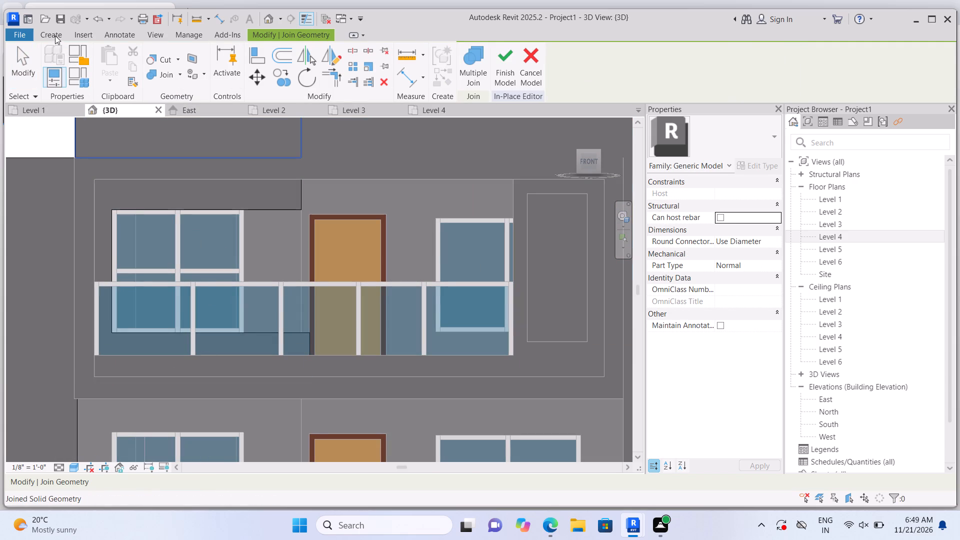
click(55, 35)
click(118, 55)
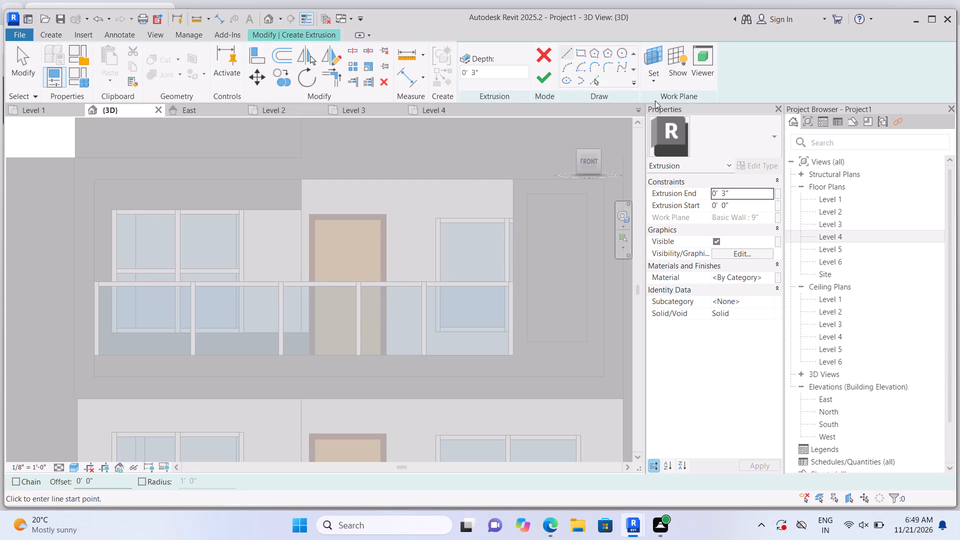
click(649, 88)
click(668, 124)
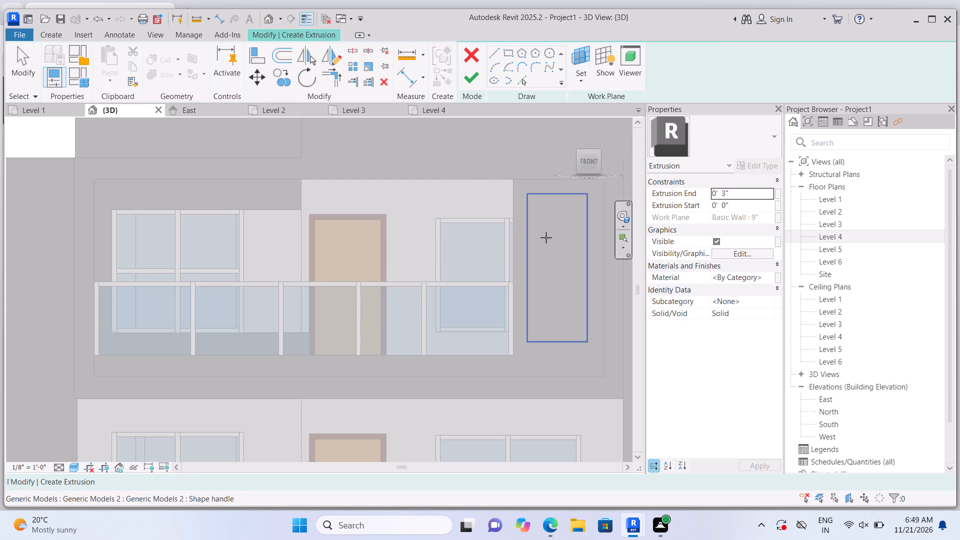
scroll(542, 238, up, 1)
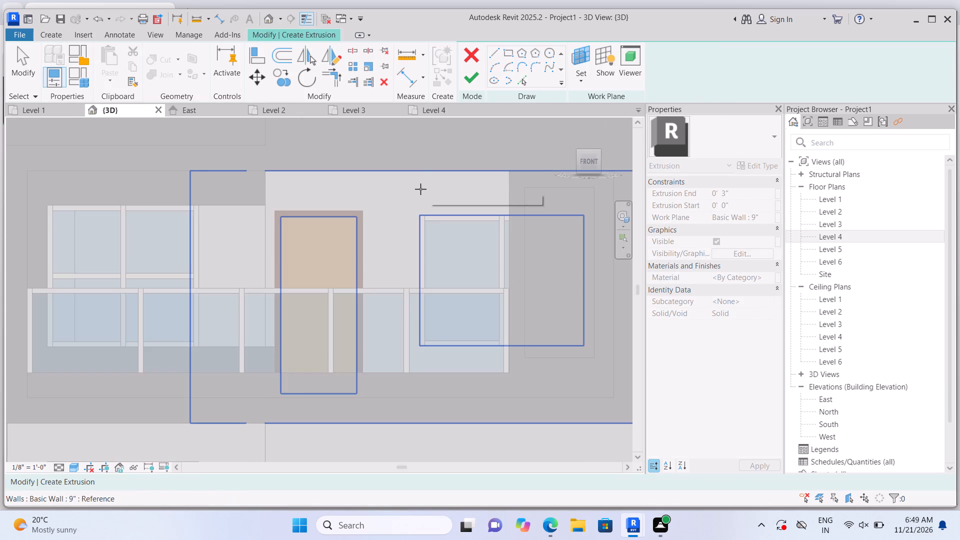
click(228, 233)
click(581, 55)
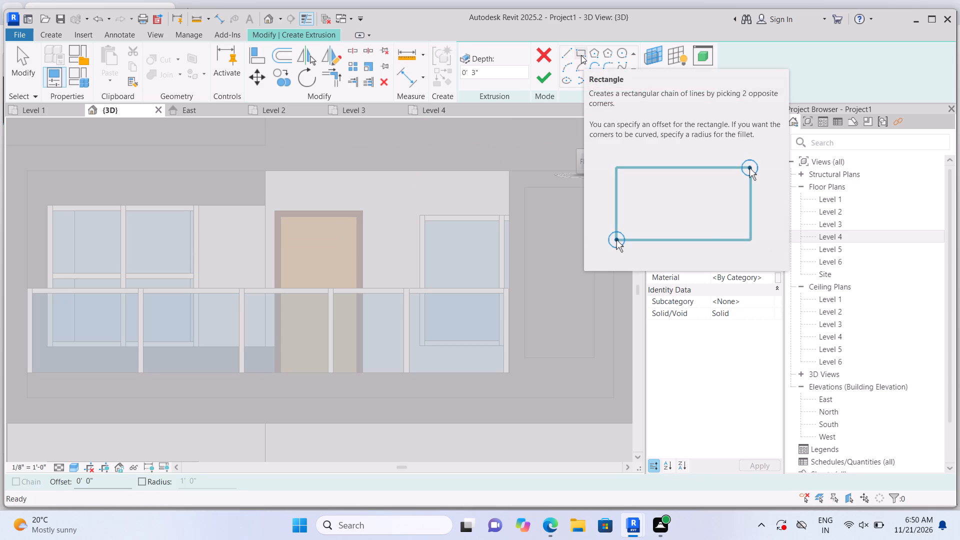
Extrude a 3" deep rectangle about 5' 7 1/4" high from the Level 3 balcony window's upper-right corner to the door frame, ending at the lower band.
scroll(220, 241, up, 2)
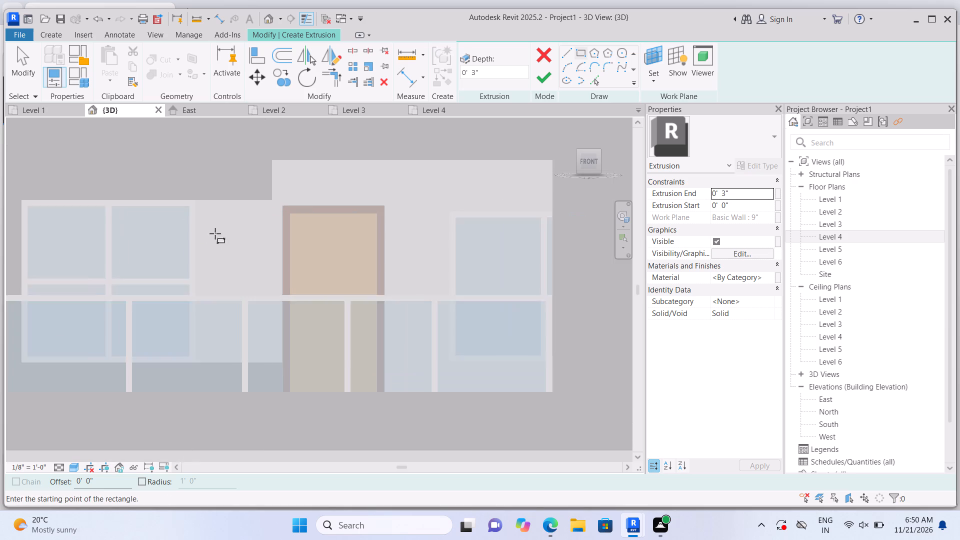
scroll(215, 233, up, 1)
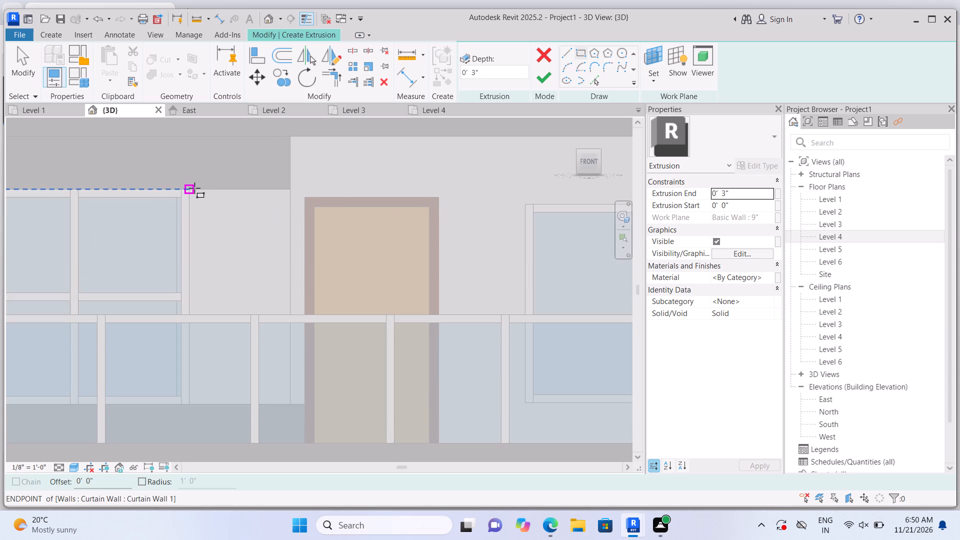
click(194, 188)
scroll(273, 329, down, 3)
scroll(280, 365, up, 3)
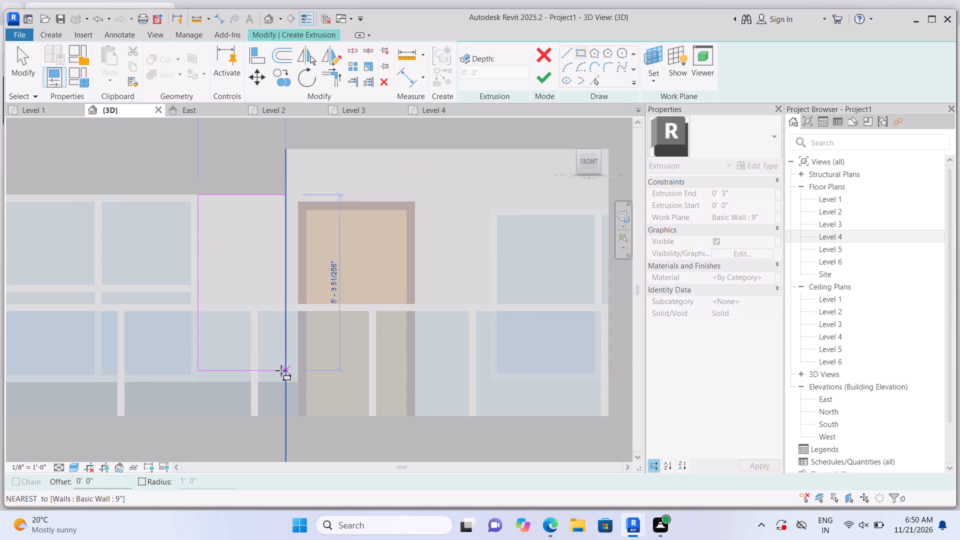
scroll(281, 370, up, 2)
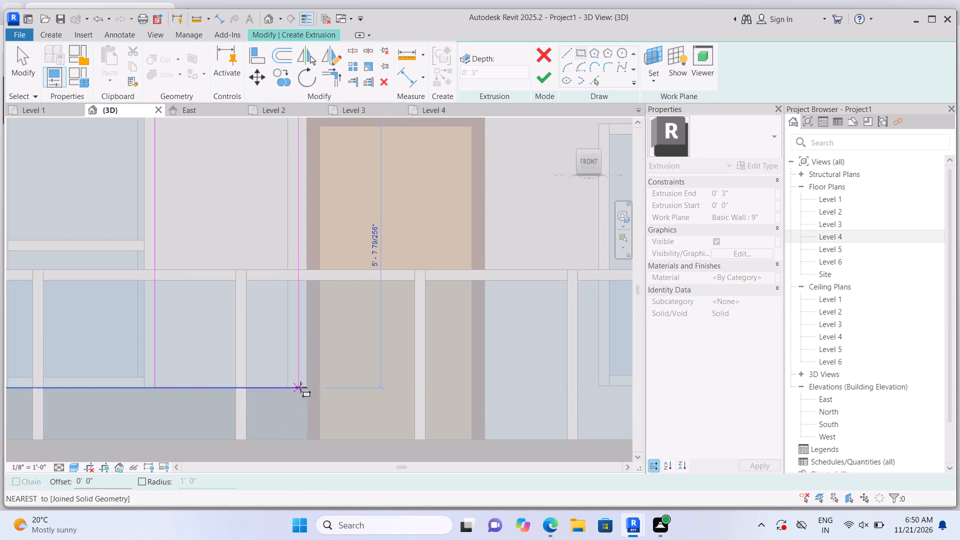
click(305, 388)
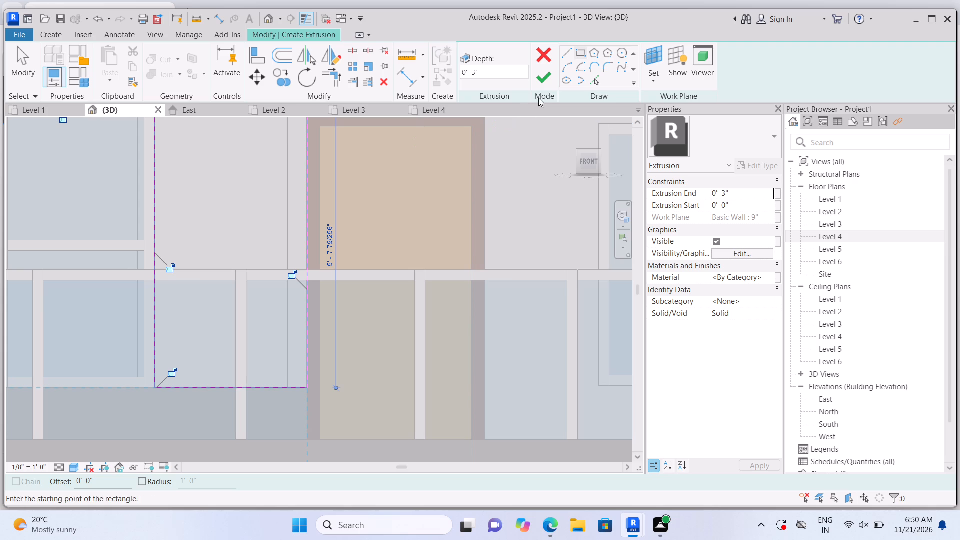
click(543, 71)
Extend the band above the Level 3 balcony window so its end lines up with the door frame edge.
scroll(501, 264, down, 5)
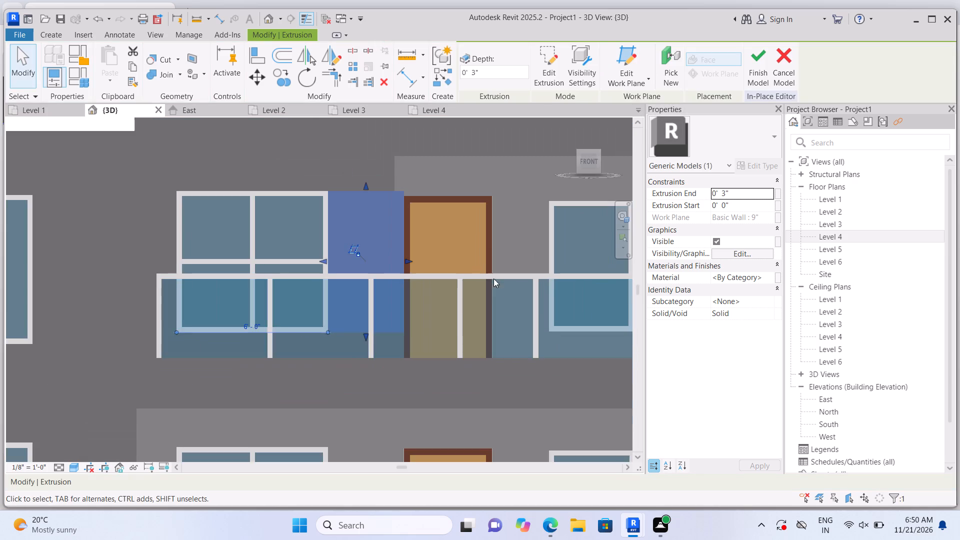
scroll(479, 229, up, 1)
scroll(442, 205, up, 2)
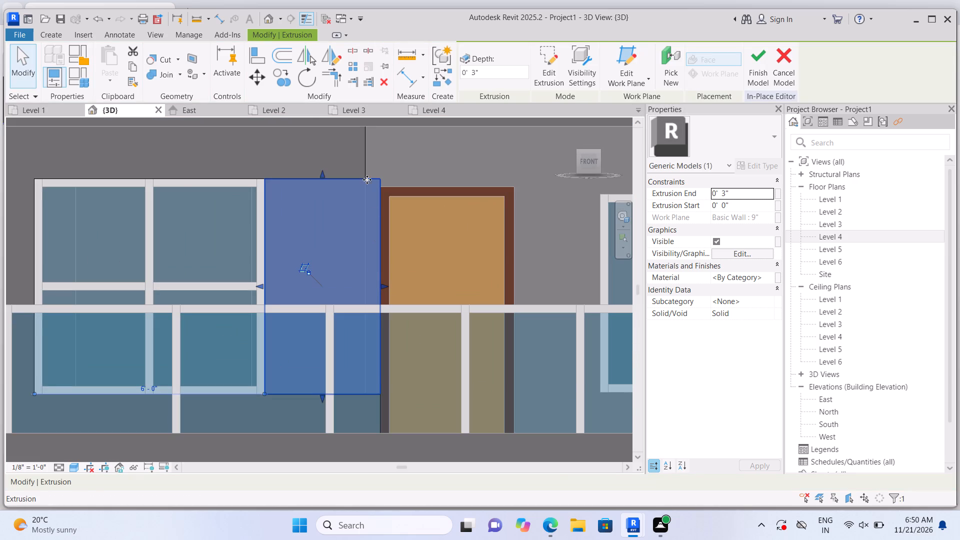
click(362, 166)
scroll(362, 166, up, 2)
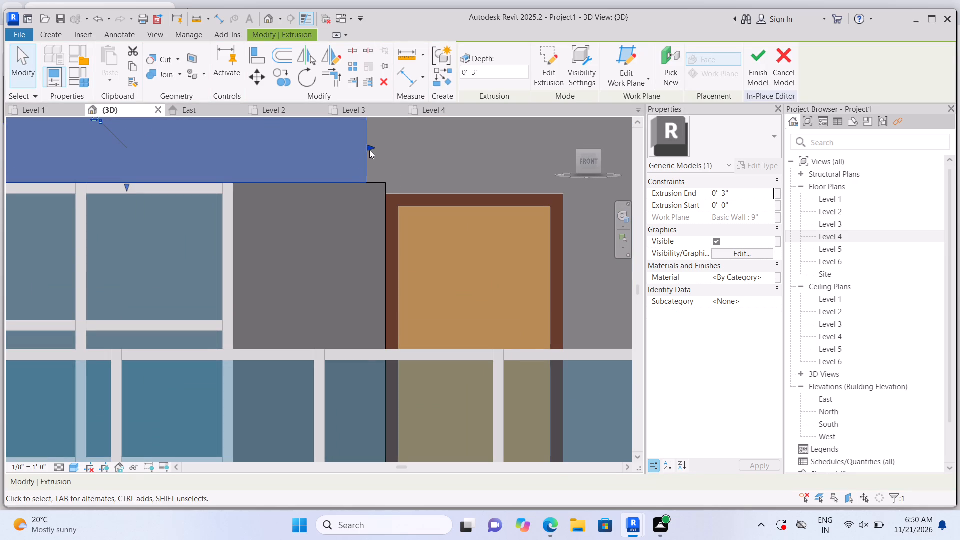
drag(369, 145, 380, 148)
double_click(380, 148)
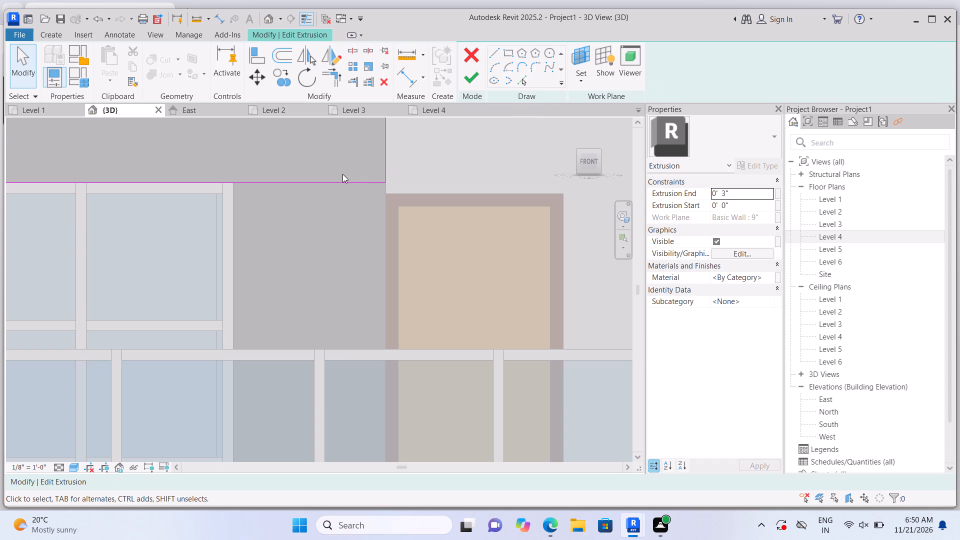
click(480, 77)
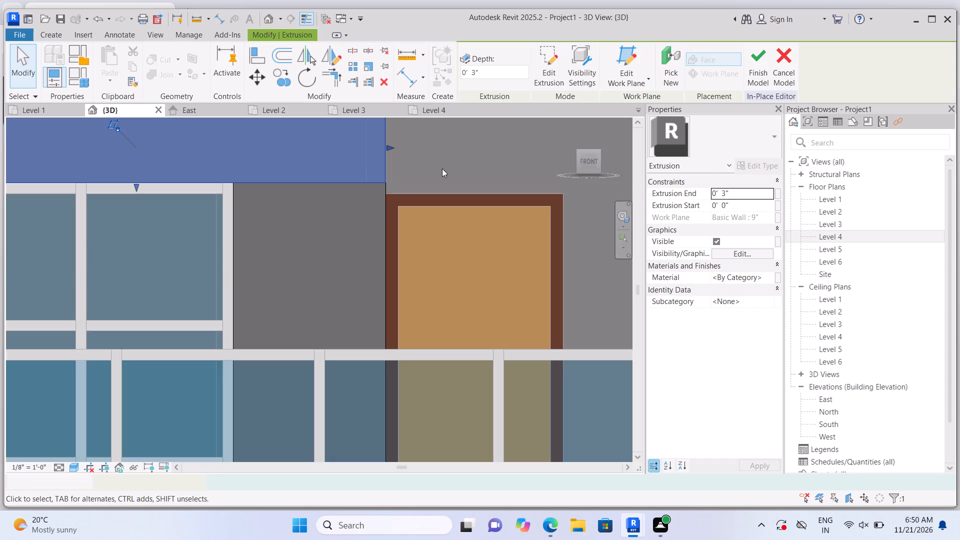
Join the new panel between the Level 3 balcony window and door with the band above it.
scroll(439, 185, down, 2)
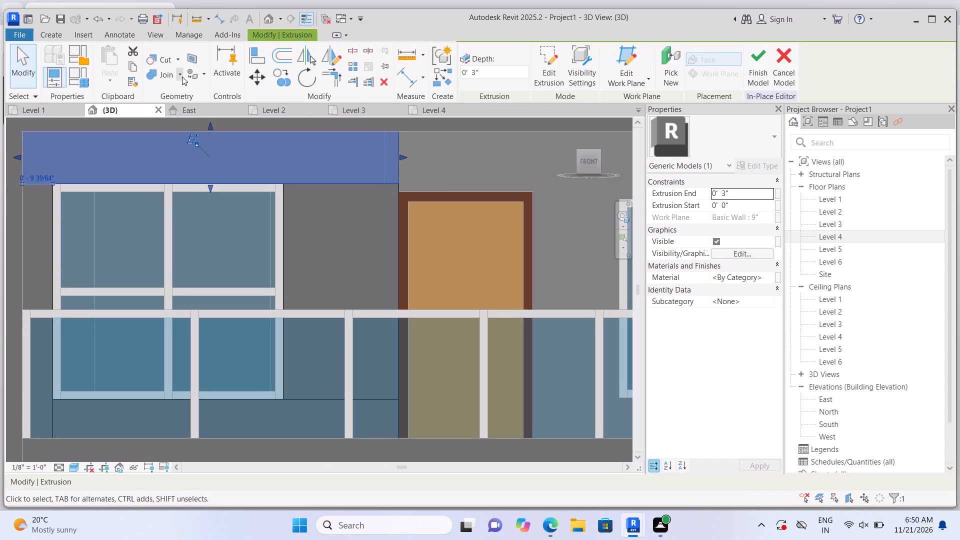
click(182, 76)
click(187, 94)
click(380, 232)
click(365, 165)
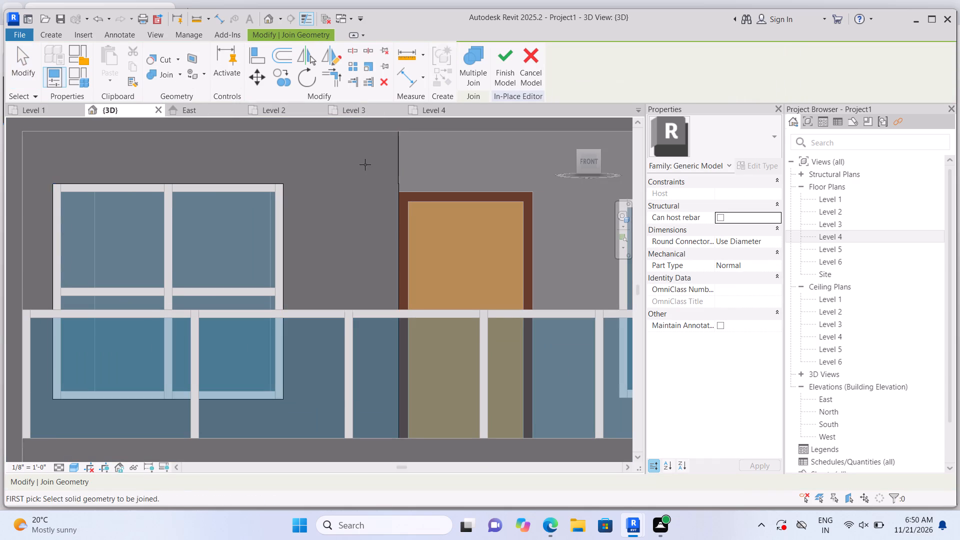
Start a rectangular extrusion sketch using the Level 2 recessed wall face between the balcony window and door as its work plane.
scroll(365, 163, down, 8)
scroll(361, 214, down, 2)
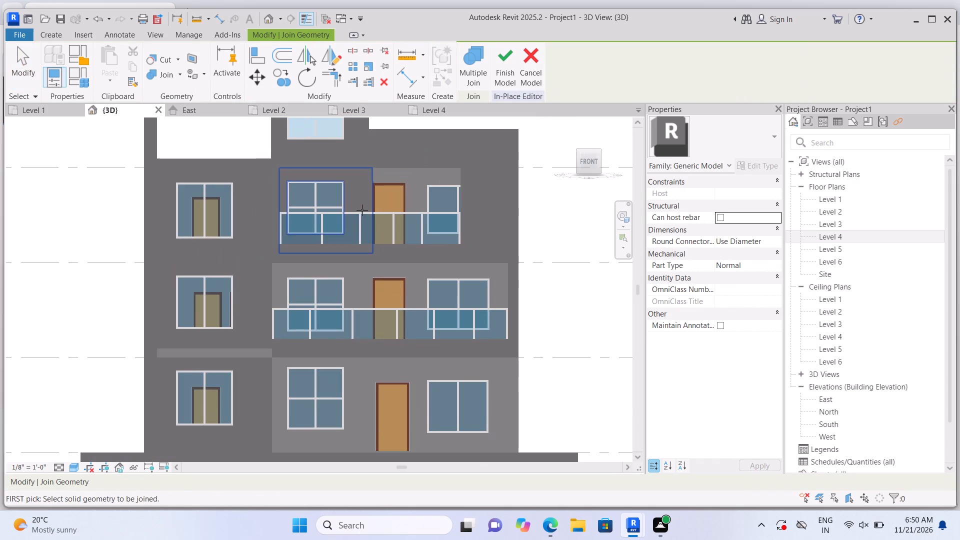
scroll(353, 354, up, 3)
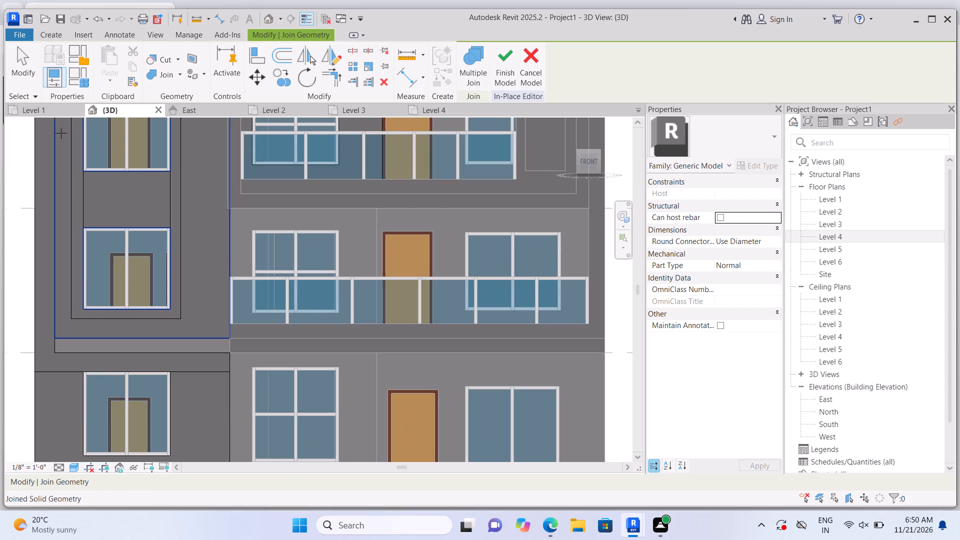
click(58, 36)
click(98, 63)
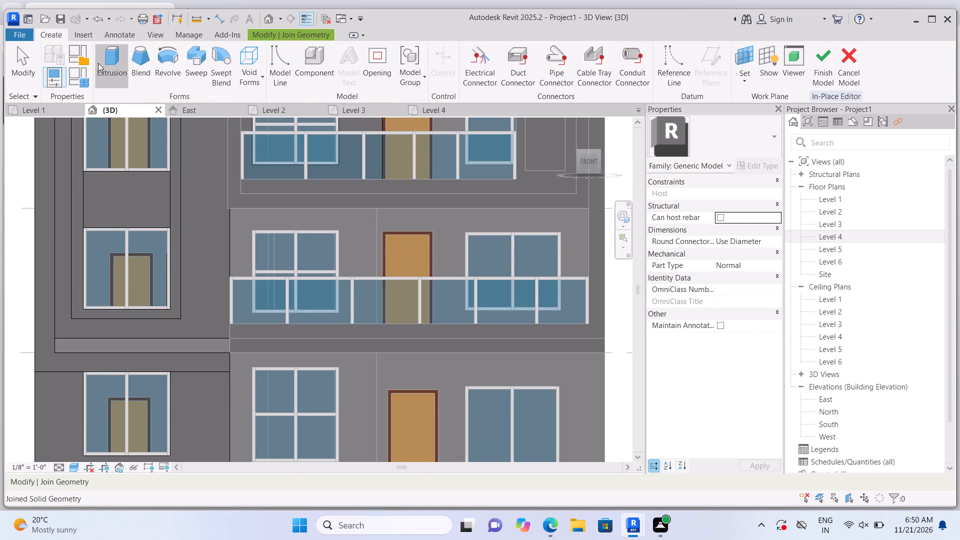
click(657, 83)
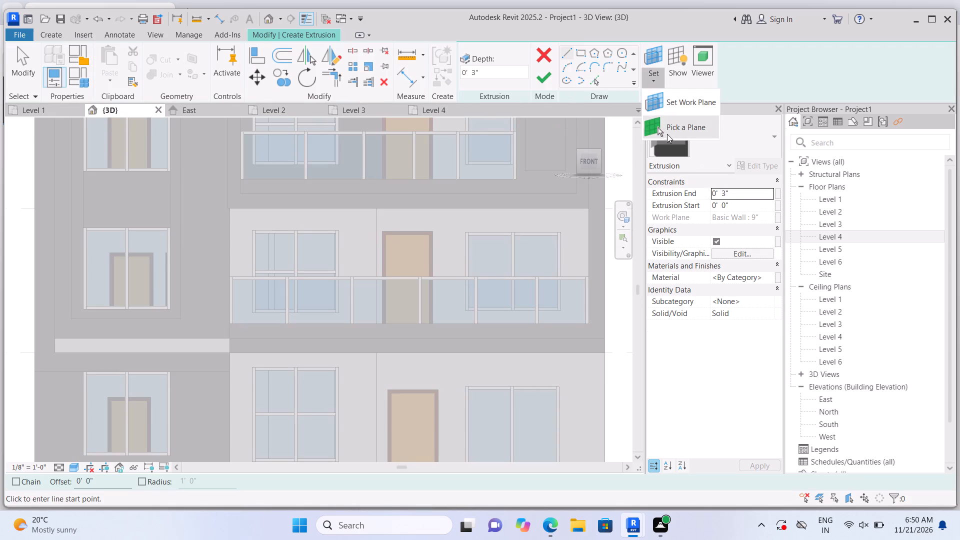
click(666, 132)
scroll(484, 283, up, 1)
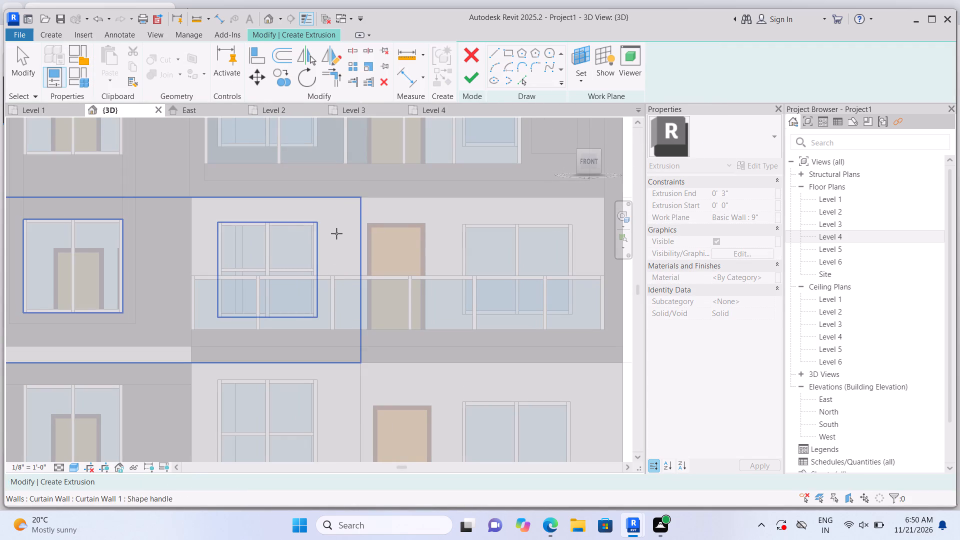
click(336, 233)
click(583, 54)
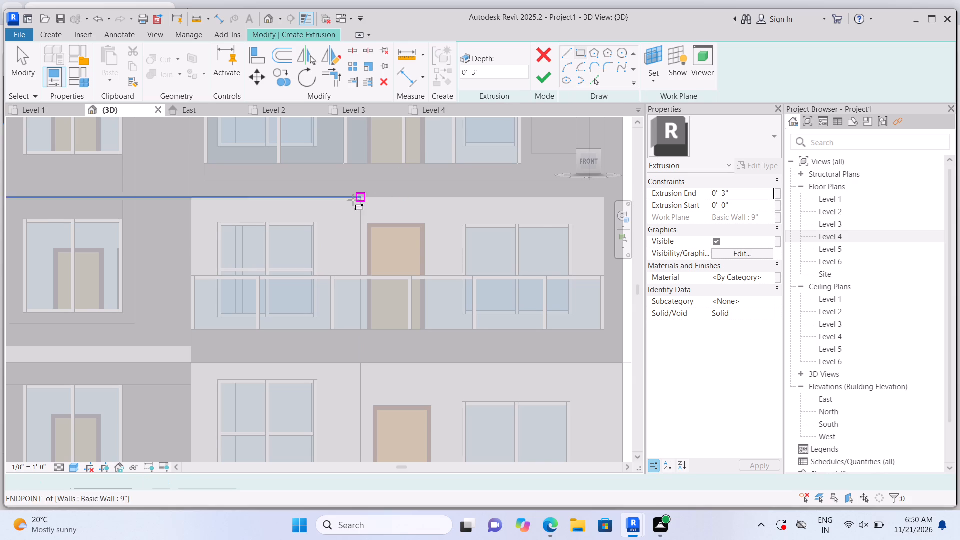
Extrude a 3" deep rectangle about 1' 6 1/4" high above the Level 2 balcony window, from the recess's upper-left corner to the wall edge before the door.
scroll(353, 200, up, 5)
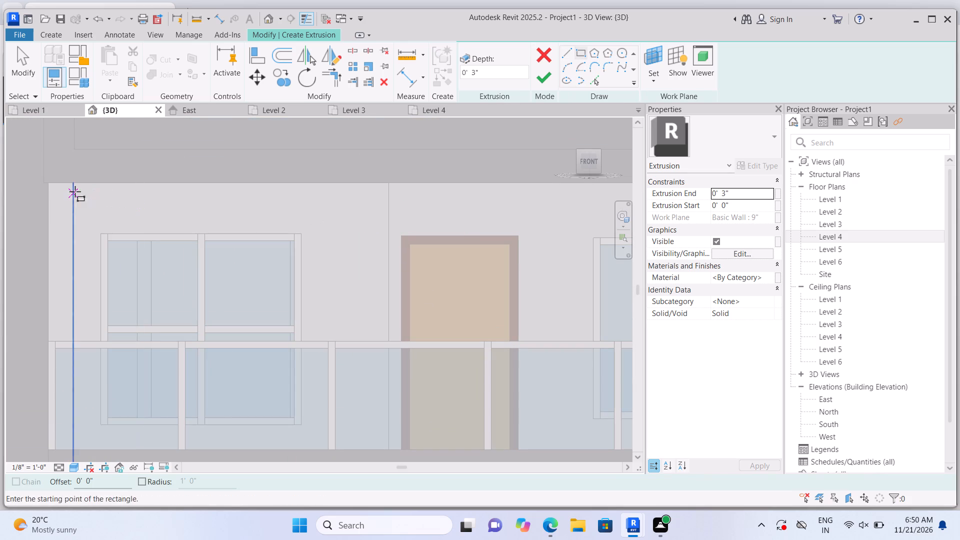
click(49, 186)
scroll(216, 239, up, 1)
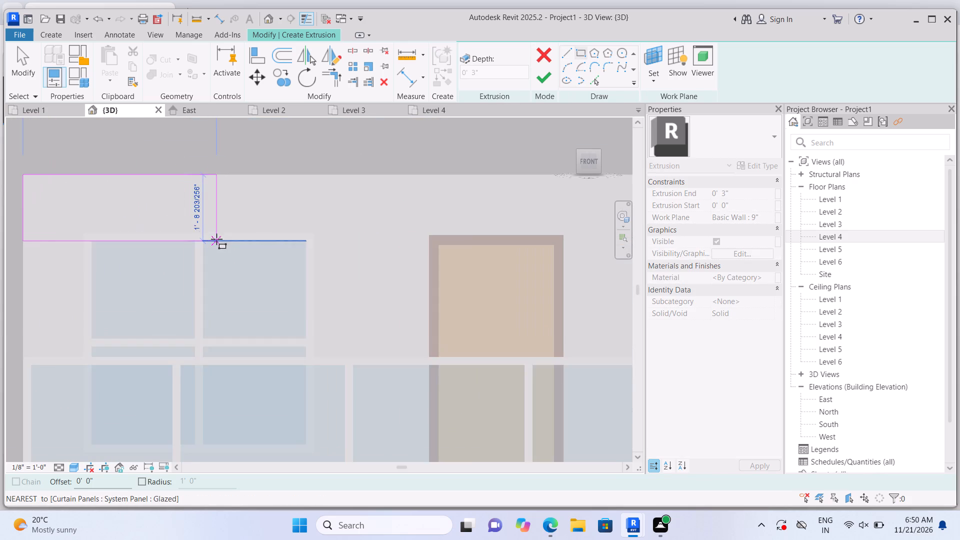
scroll(216, 239, up, 1)
scroll(385, 230, up, 2)
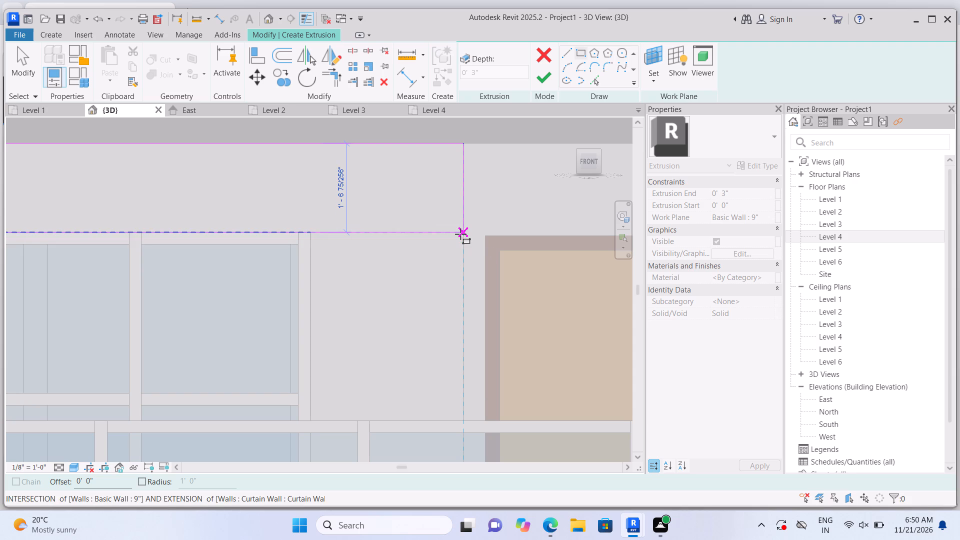
click(460, 234)
click(542, 81)
scroll(538, 159, down, 1)
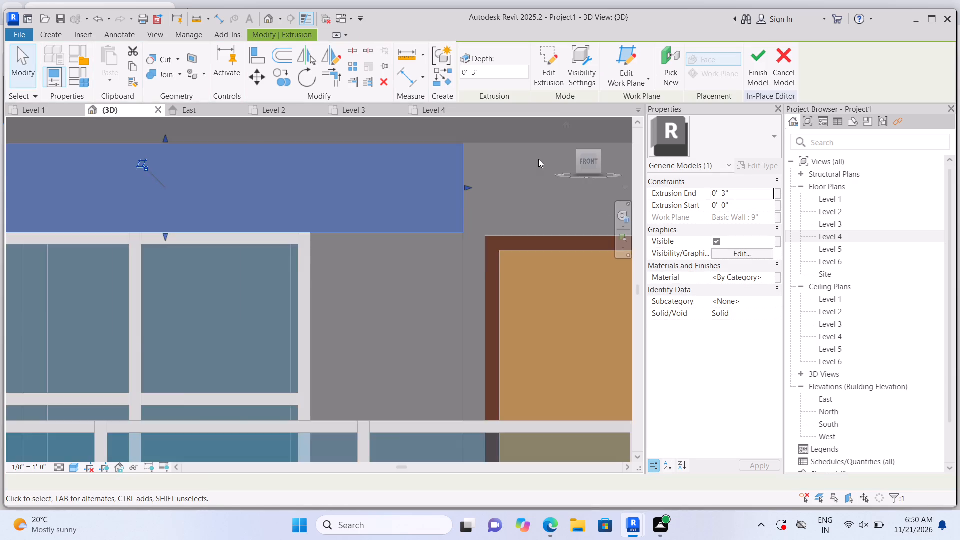
scroll(538, 159, down, 8)
scroll(524, 197, up, 2)
scroll(225, 274, down, 1)
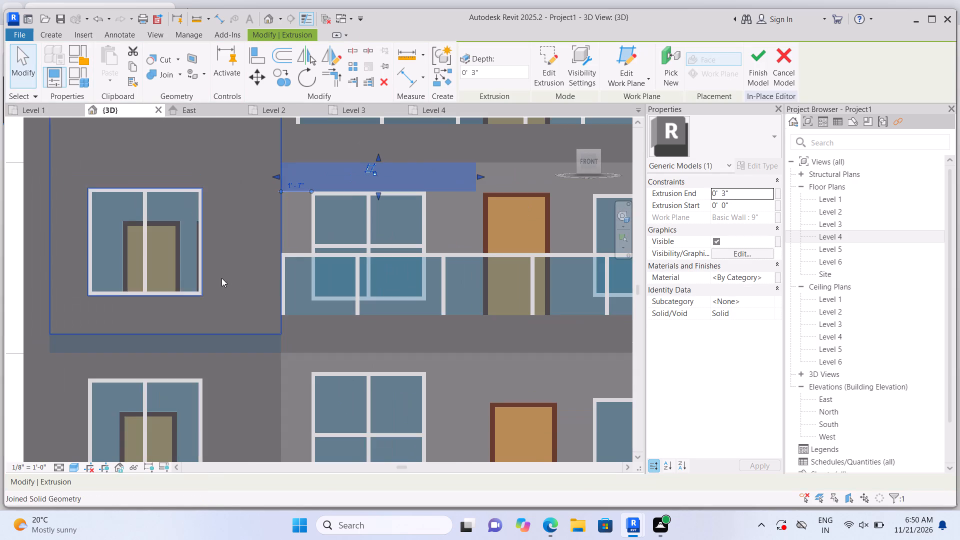
click(14, 259)
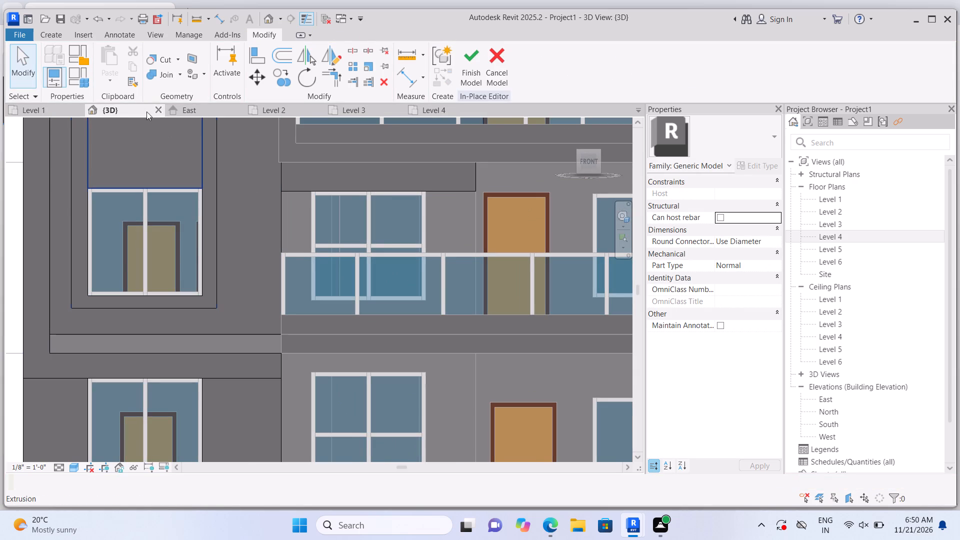
Start another extrusion in the in-place model.
click(54, 35)
click(113, 66)
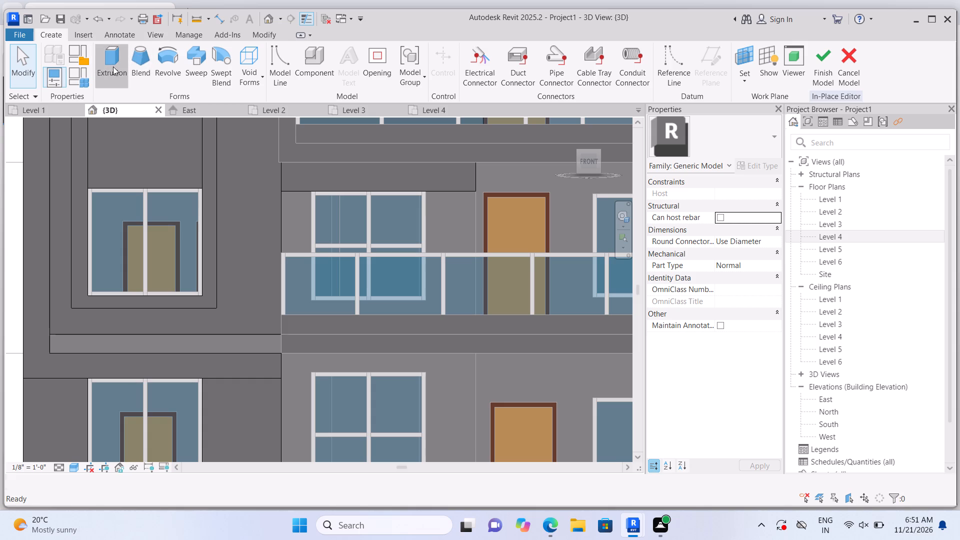
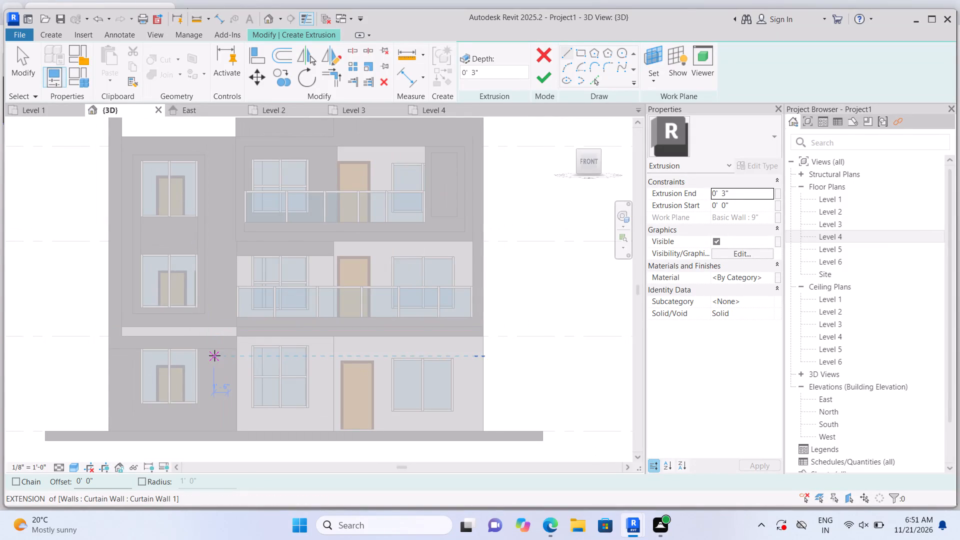
Extrude a 3" deep vertical strip about 7' 5 3/4" high on the recessed wall, filling the width left of the Level 2 balcony window.
scroll(214, 355, up, 1)
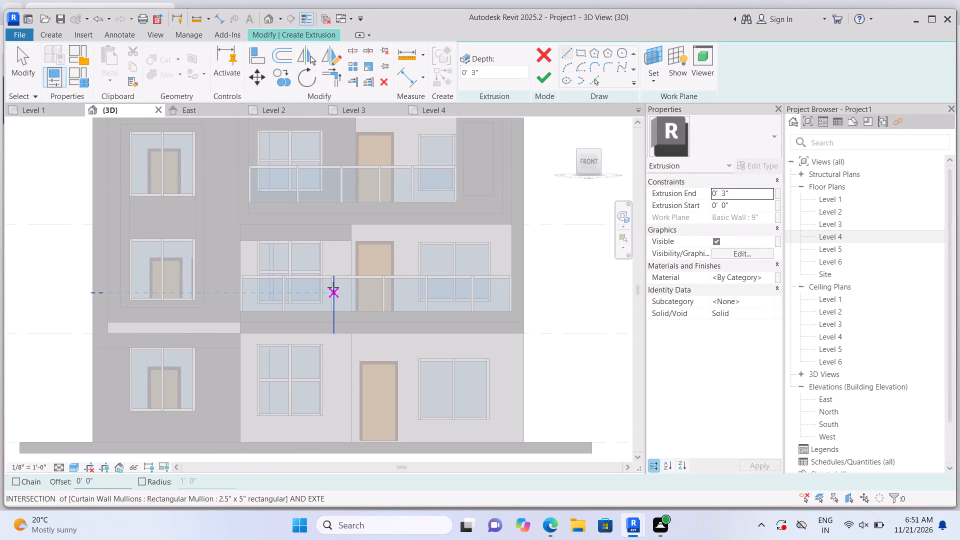
click(659, 84)
click(668, 126)
scroll(452, 316, up, 2)
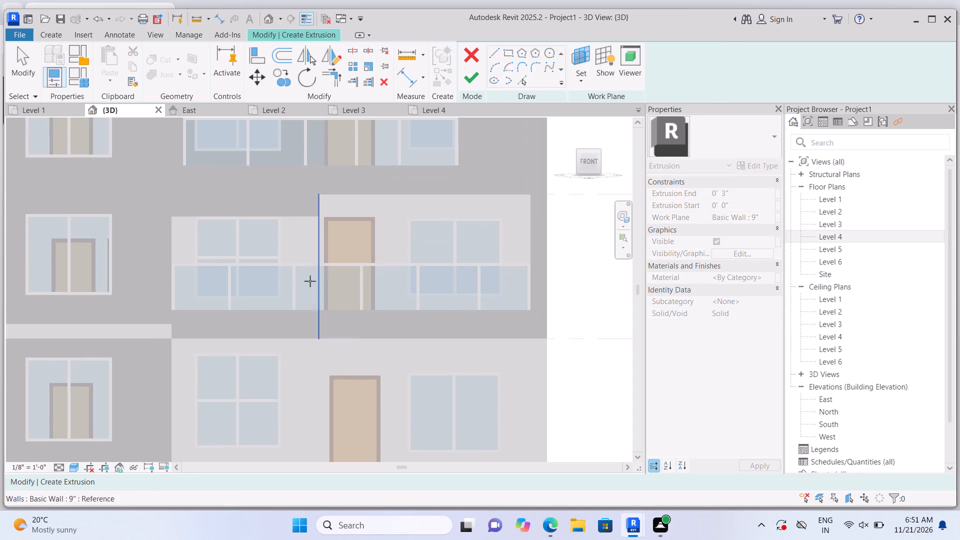
click(309, 250)
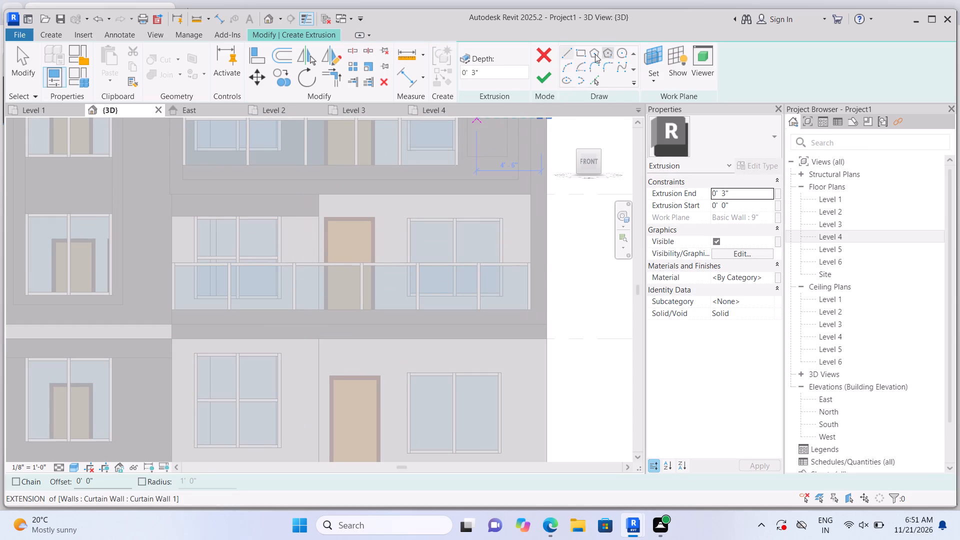
click(583, 52)
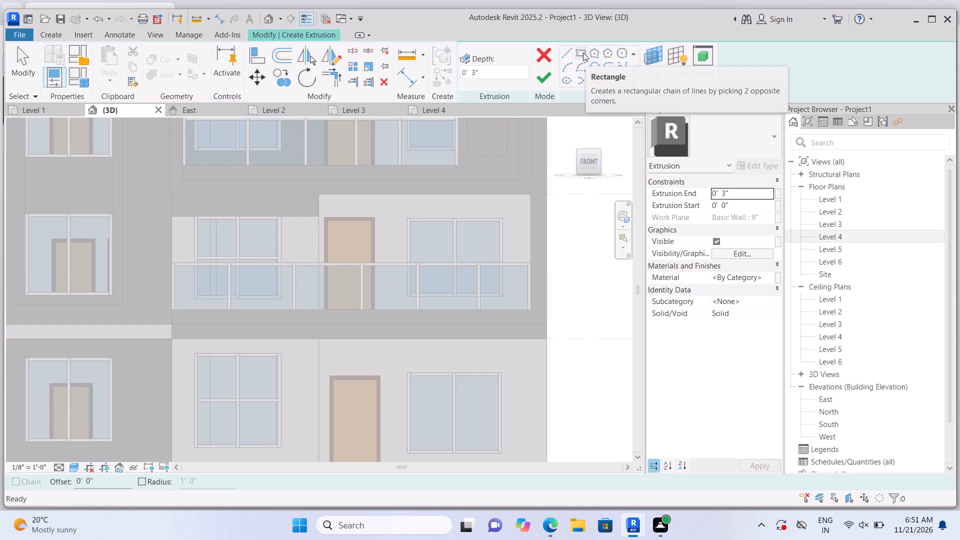
scroll(240, 218, up, 3)
scroll(181, 235, up, 1)
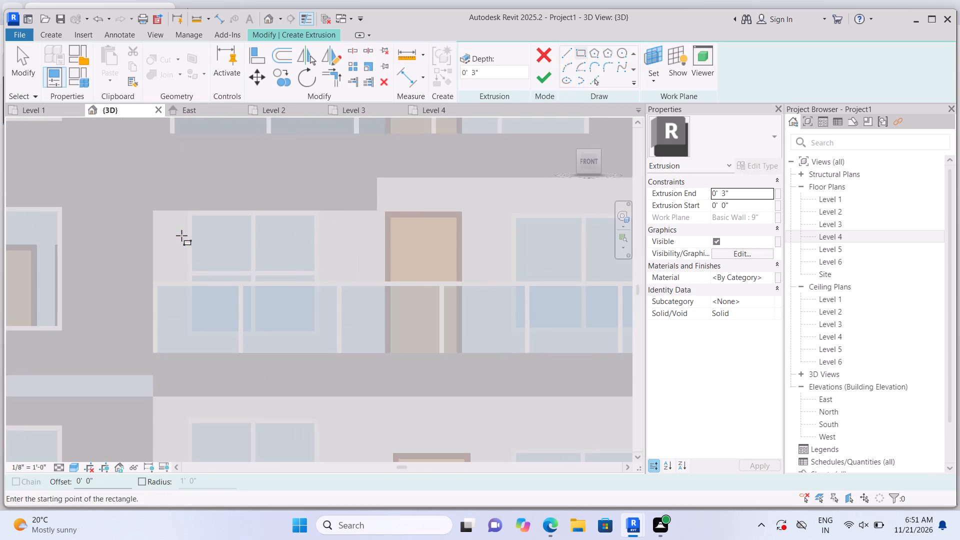
scroll(181, 235, up, 2)
click(138, 198)
scroll(199, 288, down, 2)
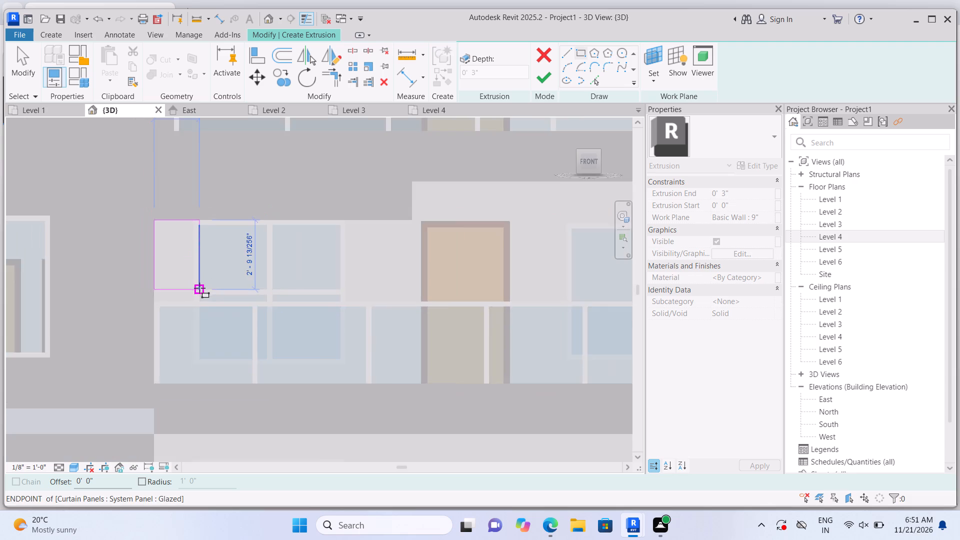
scroll(199, 288, down, 1)
scroll(185, 377, up, 4)
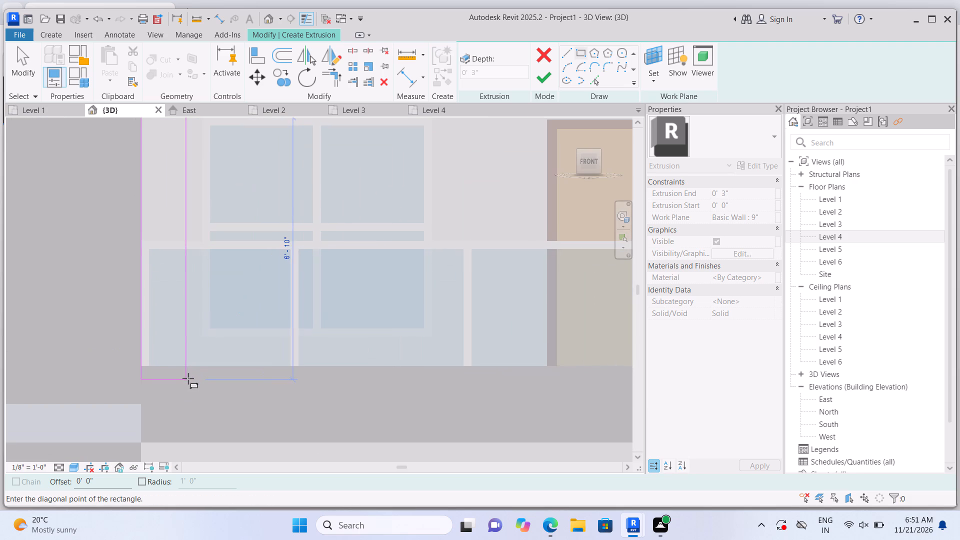
scroll(205, 393, up, 2)
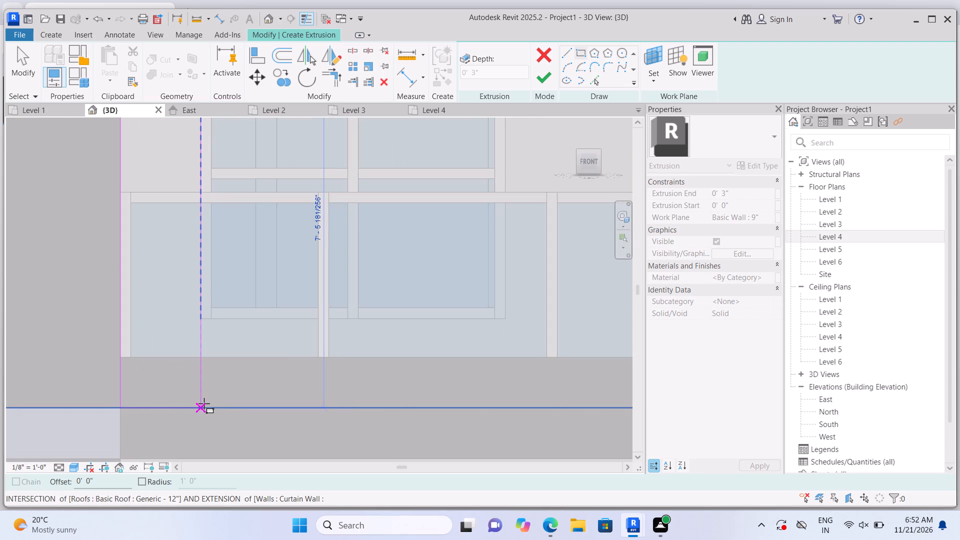
click(204, 403)
click(545, 80)
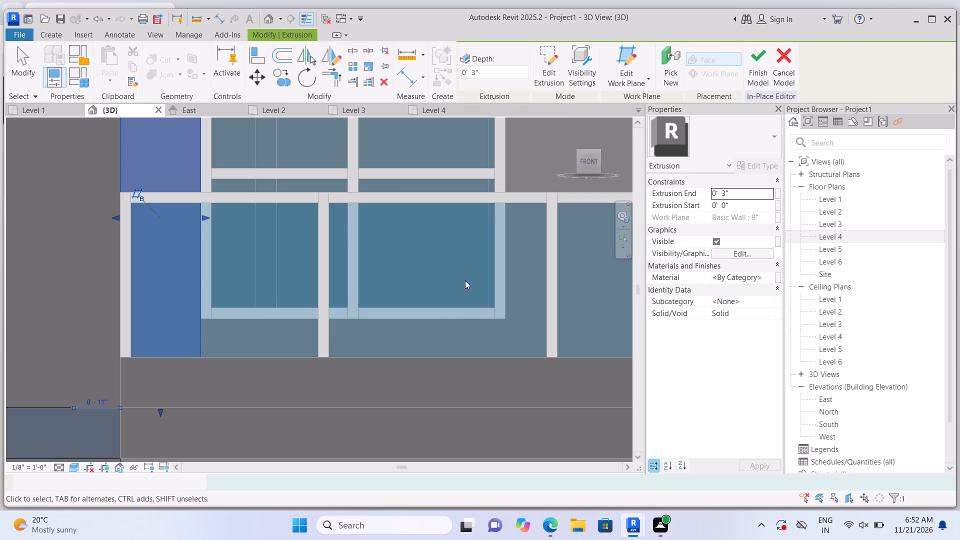
Join the new vertical strip beside the Level 2 balcony window with the extruded panel above the window.
scroll(443, 318, down, 6)
scroll(456, 240, up, 3)
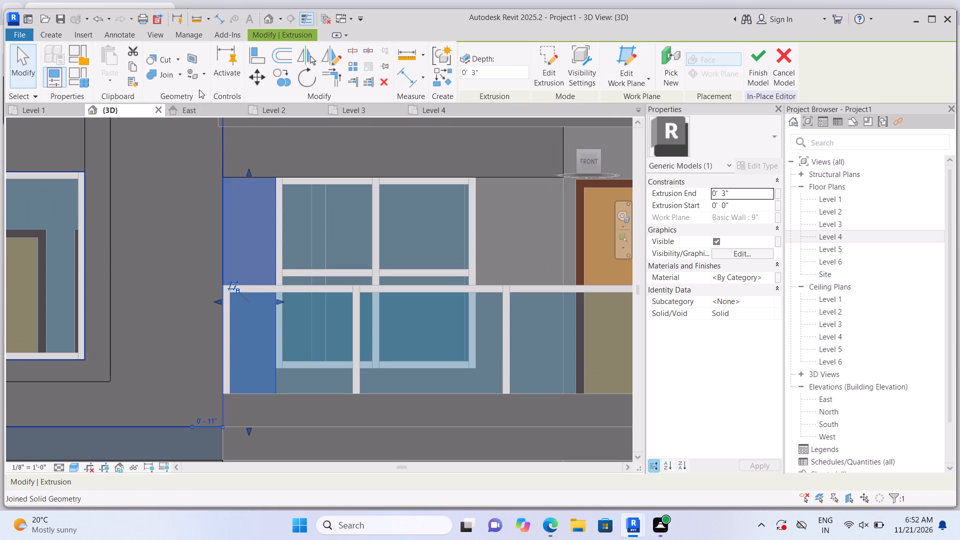
click(180, 75)
click(185, 91)
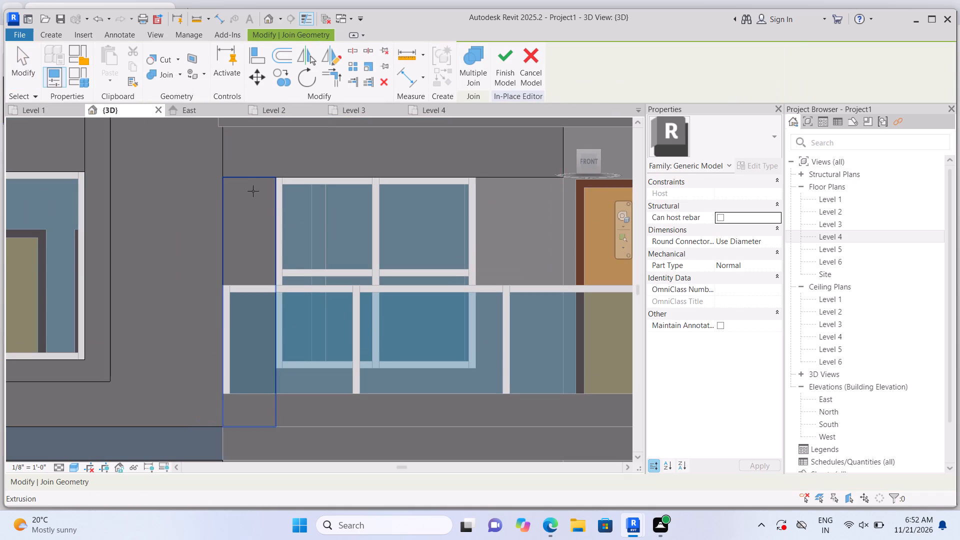
click(253, 195)
click(256, 178)
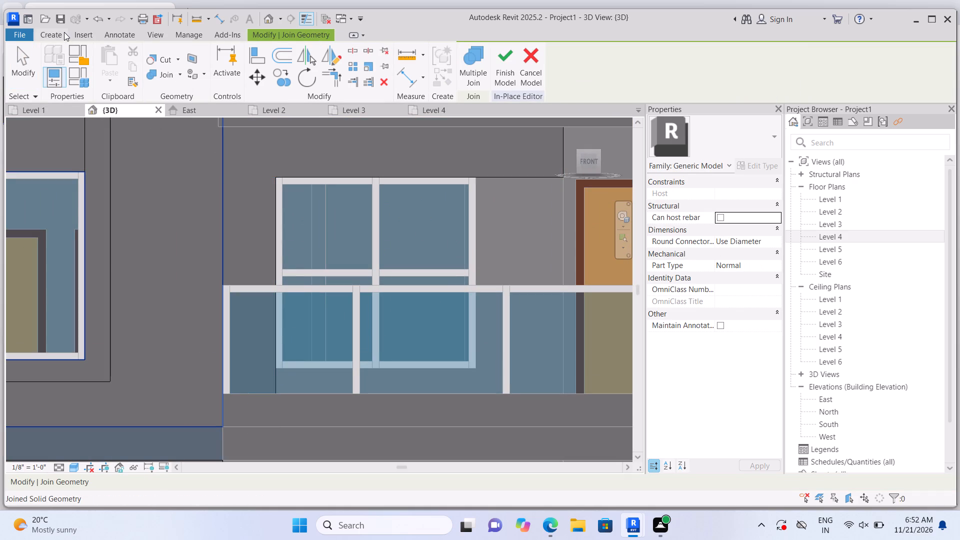
Extrude a 3" deep rectangle 8' 7 1/2" wide and about 1' 5 3/8" high on the recessed wall below the Level 2 balcony window.
click(60, 34)
click(119, 54)
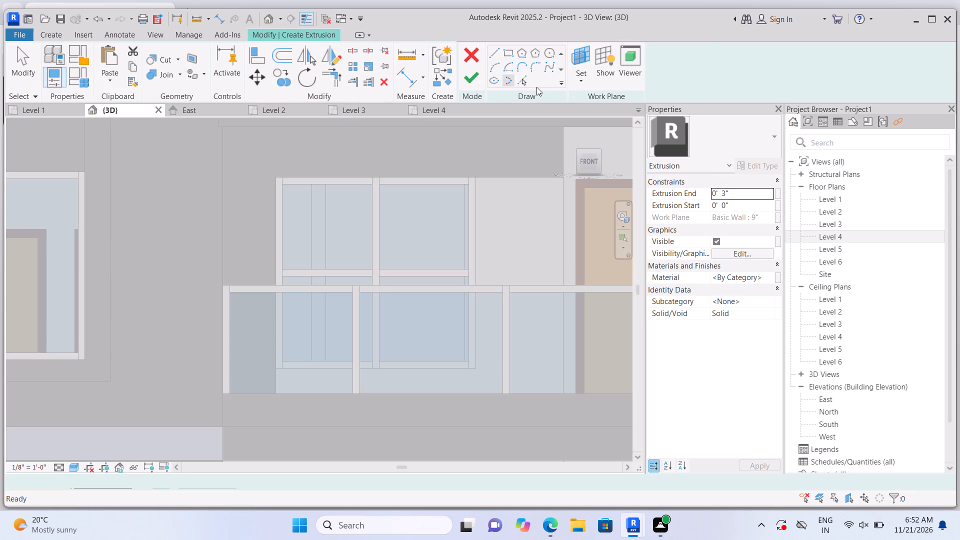
click(646, 87)
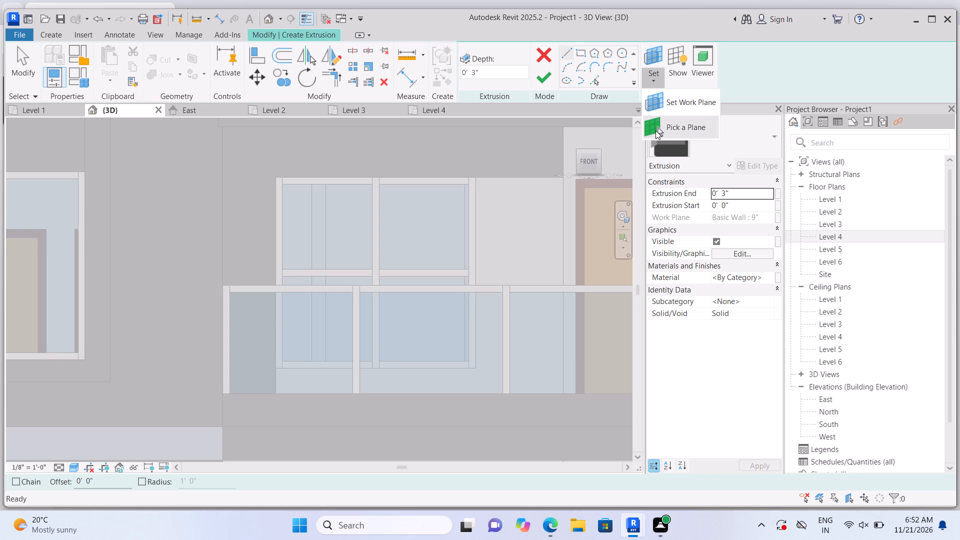
click(651, 122)
scroll(605, 187, up, 1)
click(527, 216)
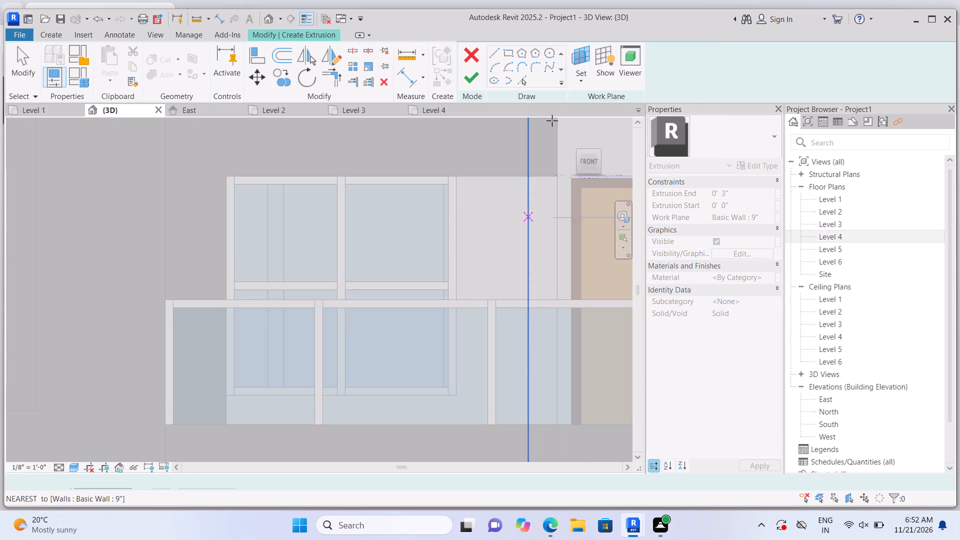
click(583, 54)
scroll(221, 441, up, 1)
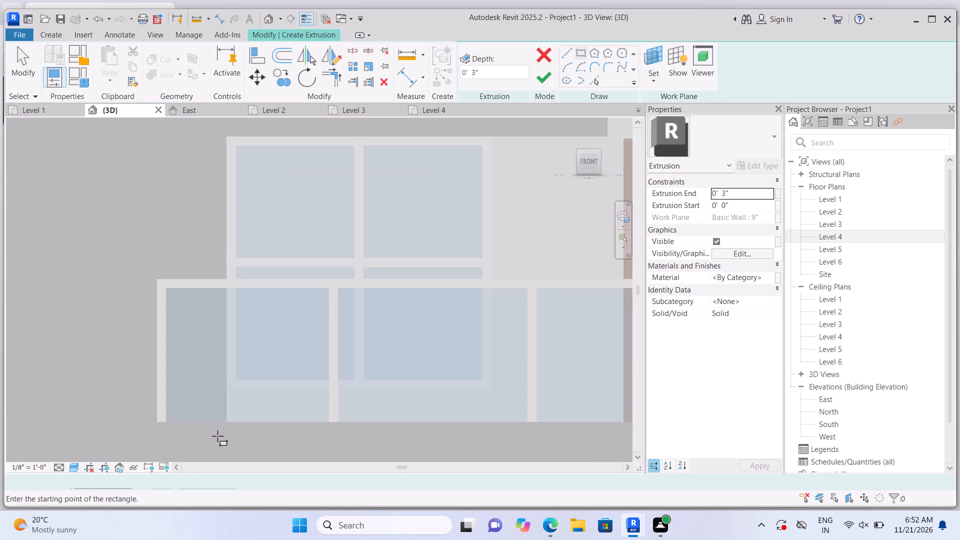
scroll(214, 421, up, 3)
click(235, 379)
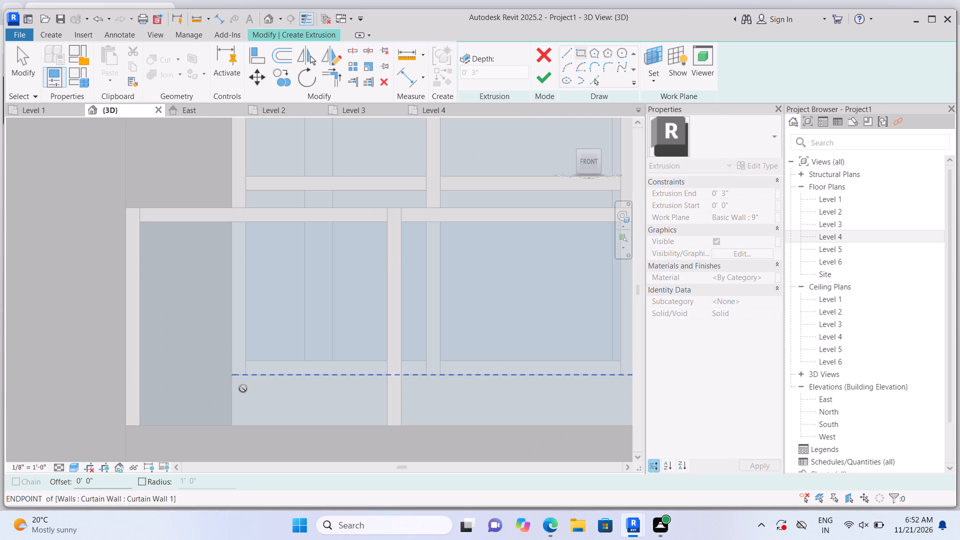
scroll(250, 406, down, 8)
scroll(331, 438, up, 2)
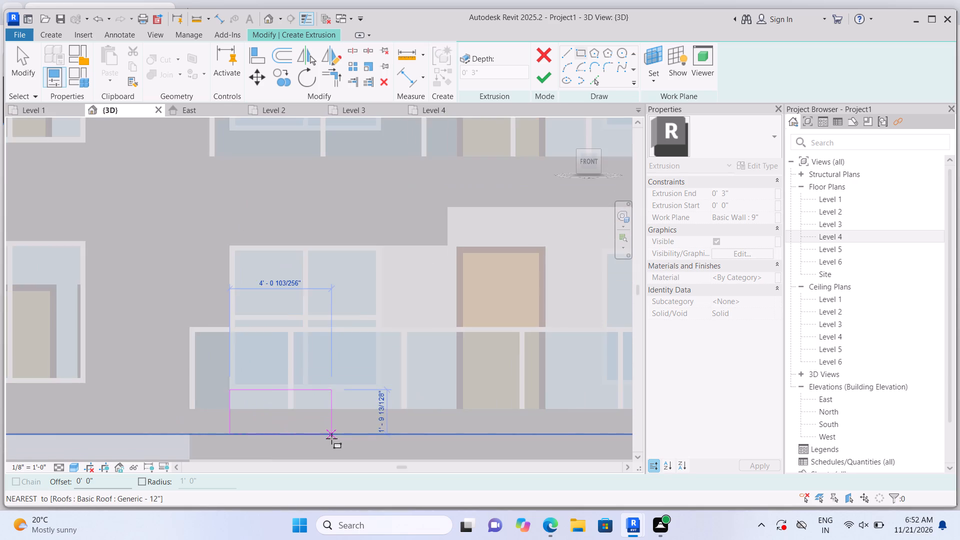
scroll(331, 438, up, 3)
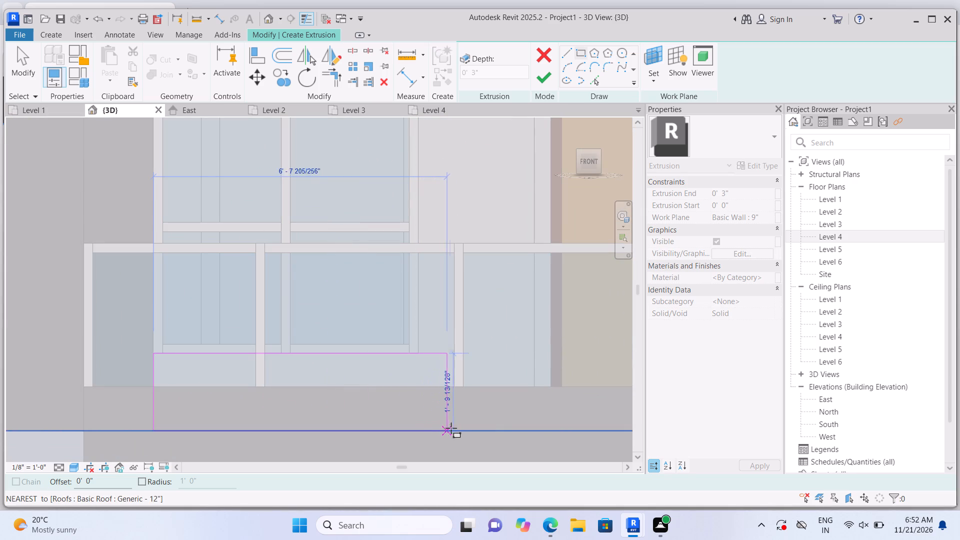
click(538, 417)
click(547, 76)
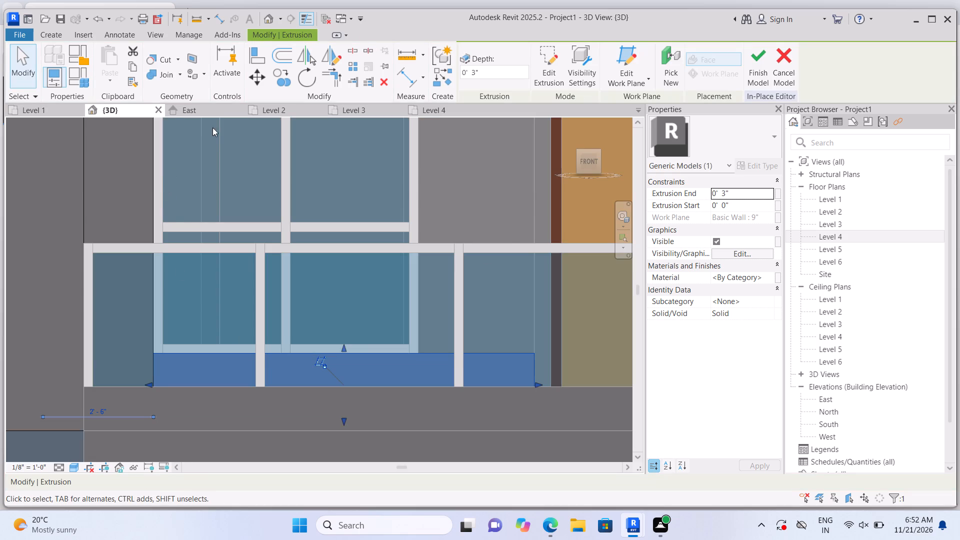
Join the new panel below the Level 2 balcony window with the vertical strip at the window's left side.
click(179, 71)
click(178, 86)
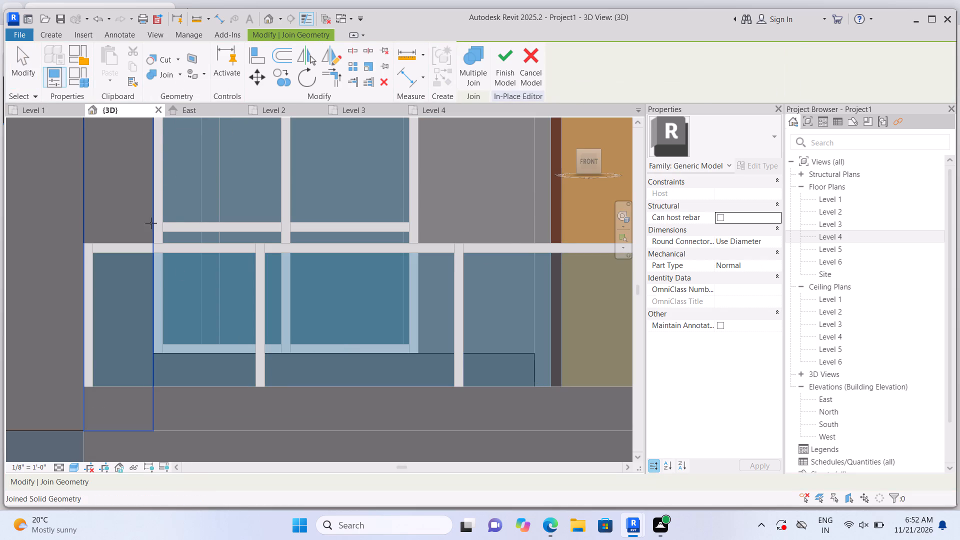
click(146, 235)
click(180, 396)
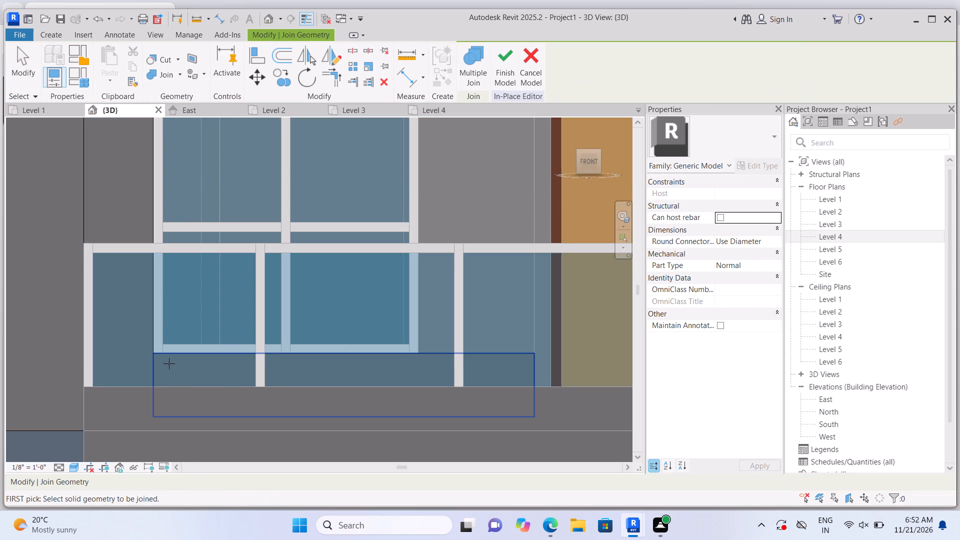
click(169, 363)
click(127, 351)
scroll(118, 365, down, 2)
scroll(182, 423, up, 1)
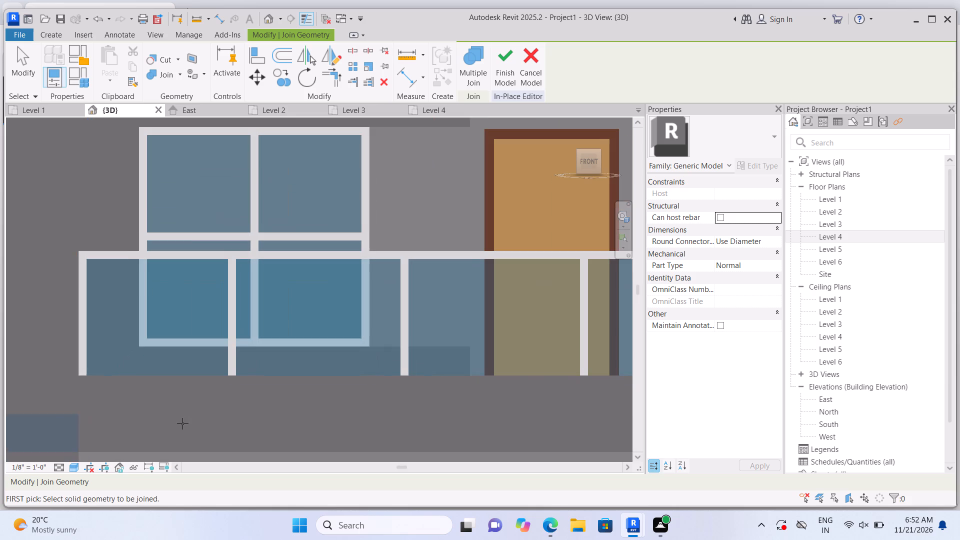
key(Escape)
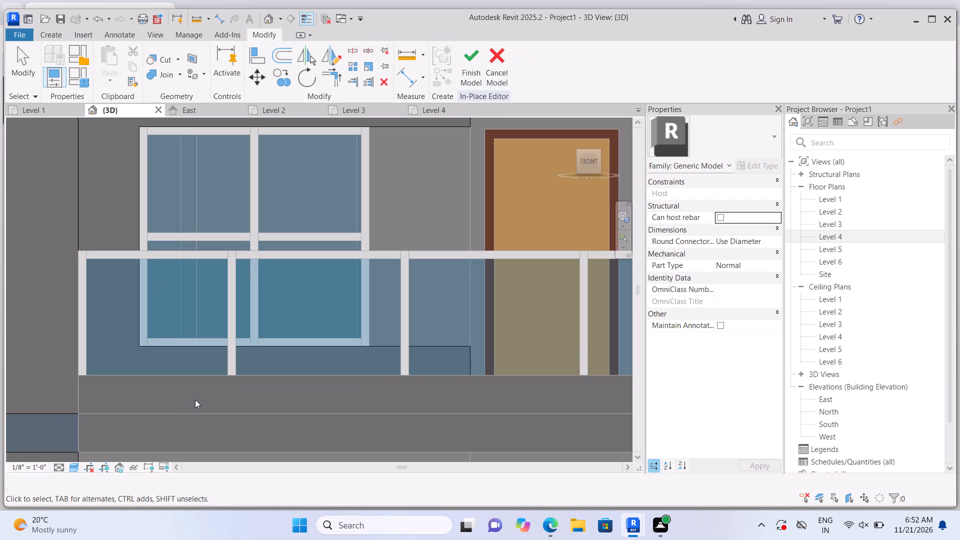
Stretch the lower edge of the panel below the Level 2 balcony window down to align with the vertical strip's bottom edge.
click(245, 356)
scroll(254, 419, up, 2)
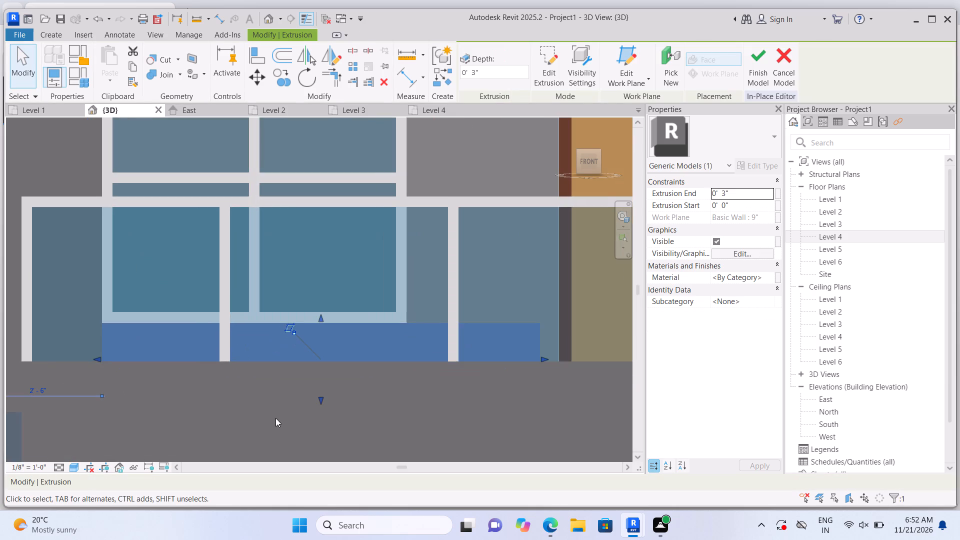
drag(320, 396, 323, 411)
click(323, 411)
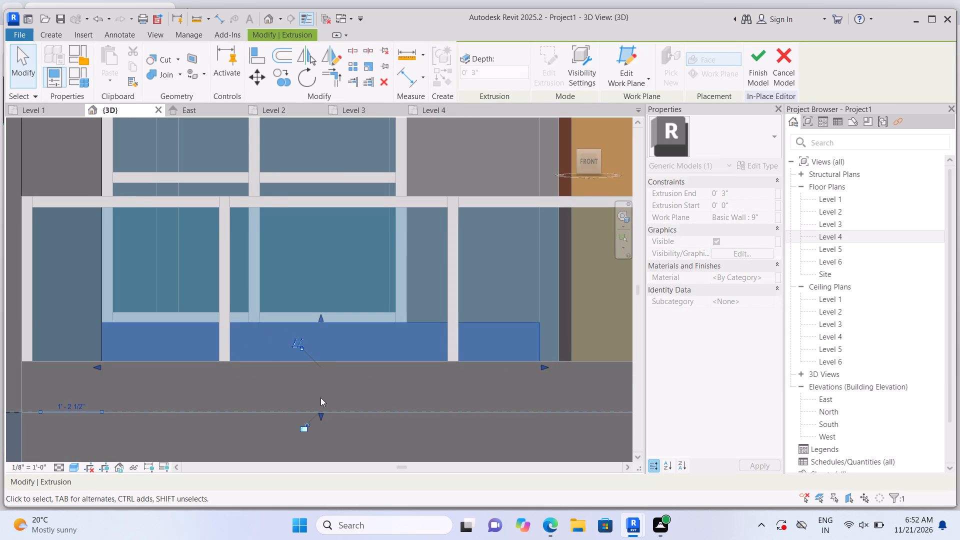
scroll(319, 398, down, 1)
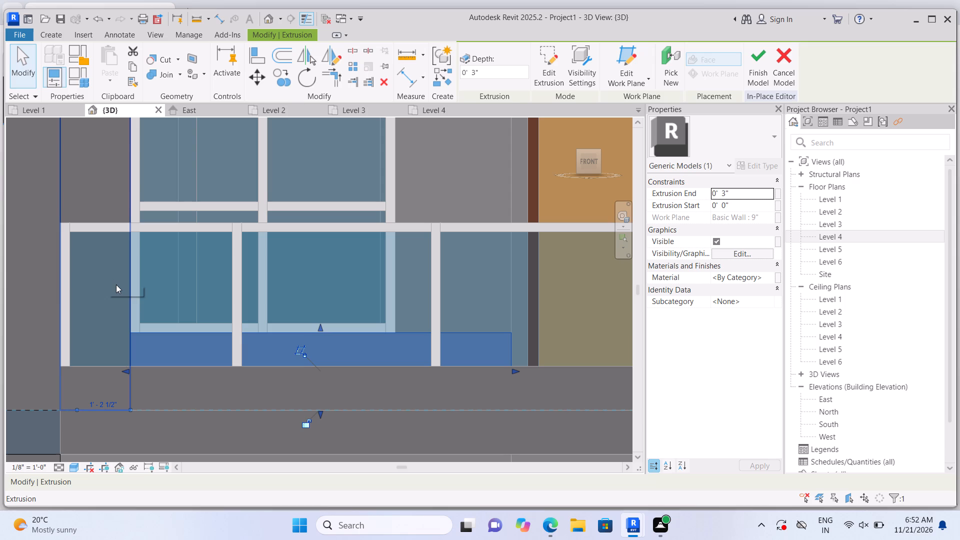
key(Escape)
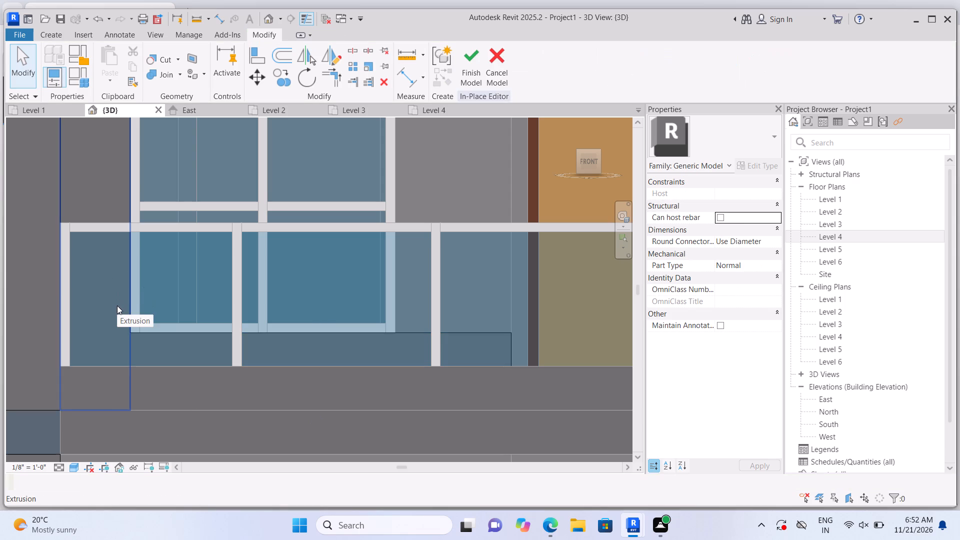
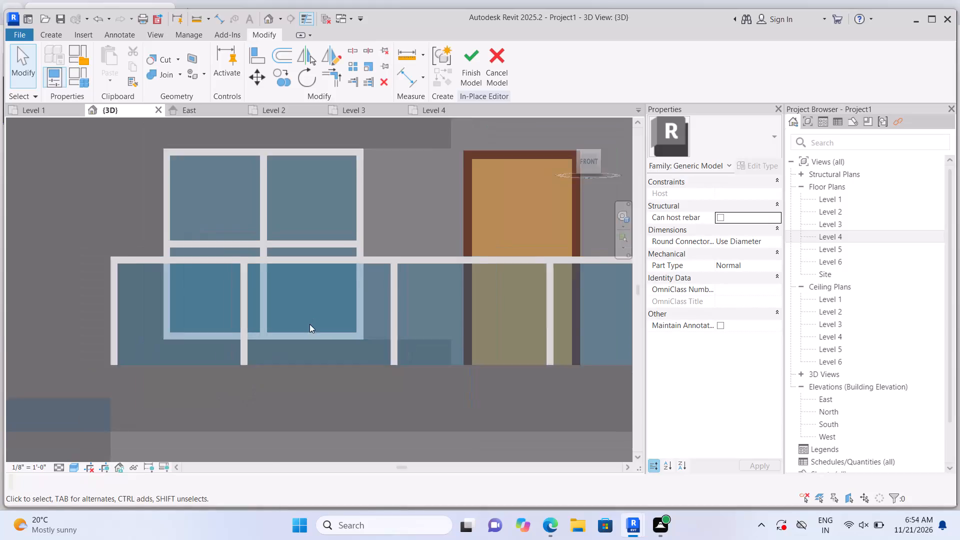
Extrude a 3" deep rectangle about 5' 8 5/8" high on the recessed wall between the Level 2 balcony window and the door-side wall edge.
scroll(307, 333, down, 2)
scroll(404, 249, up, 1)
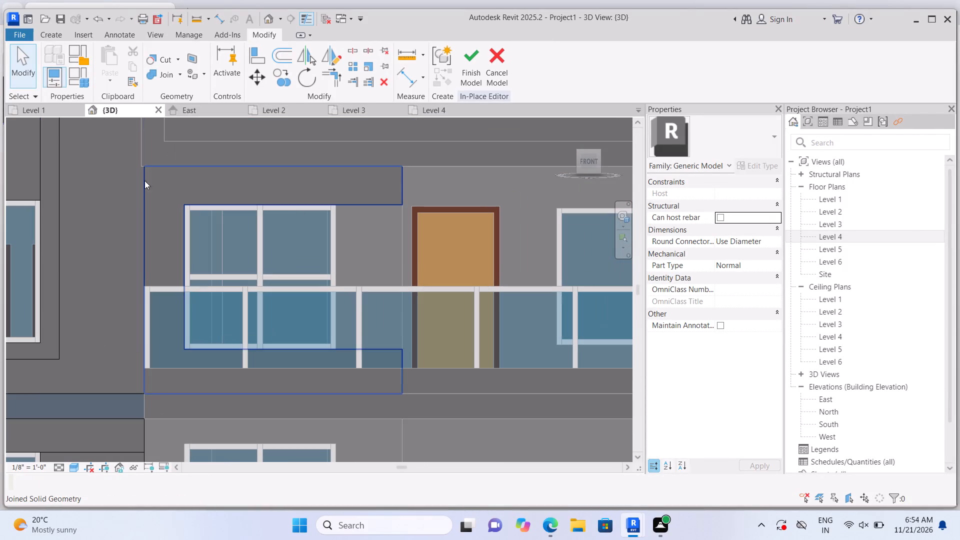
click(51, 32)
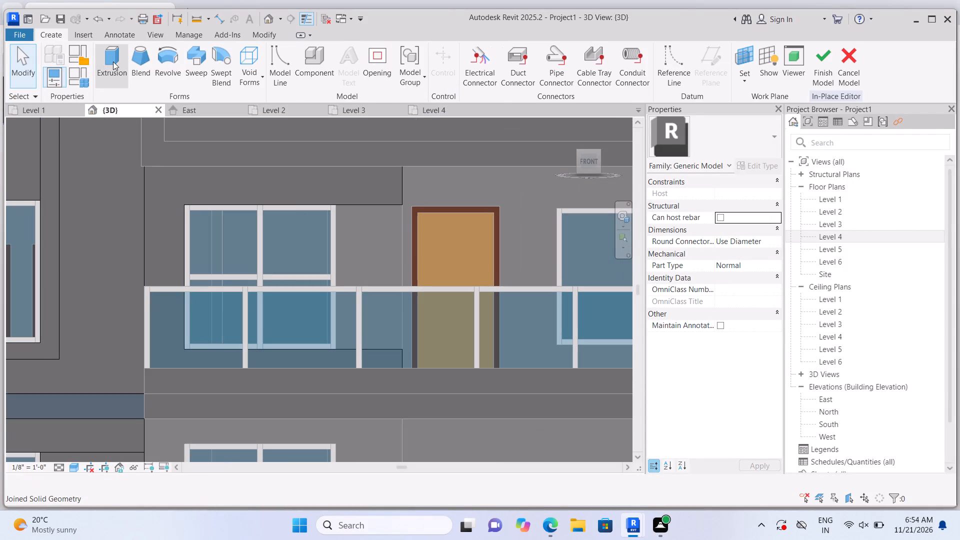
click(113, 61)
click(658, 85)
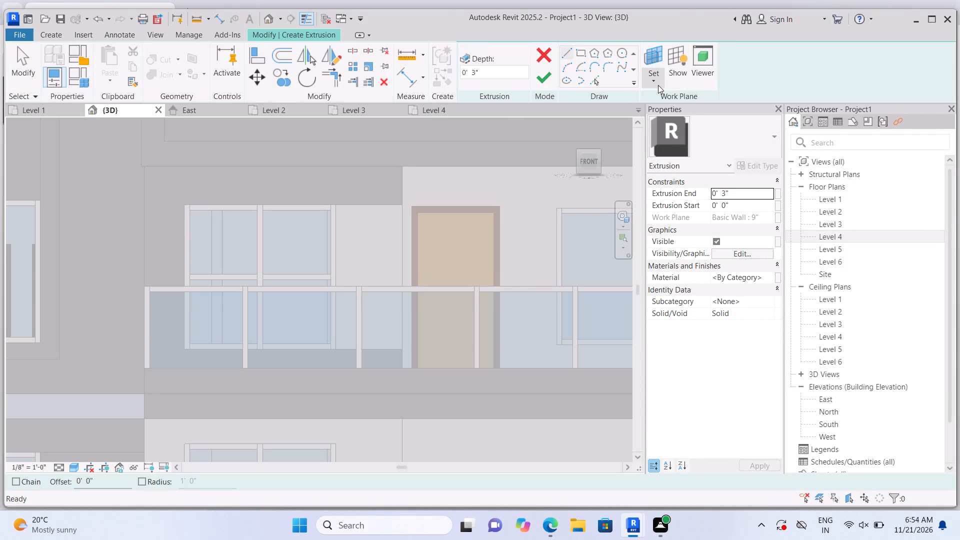
click(673, 120)
scroll(582, 205, up, 1)
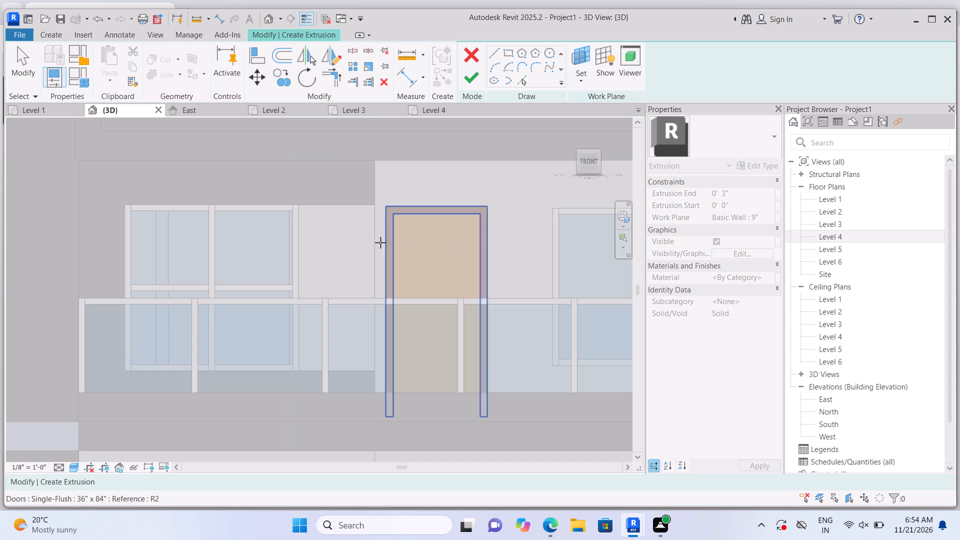
click(362, 241)
scroll(422, 228, down, 5)
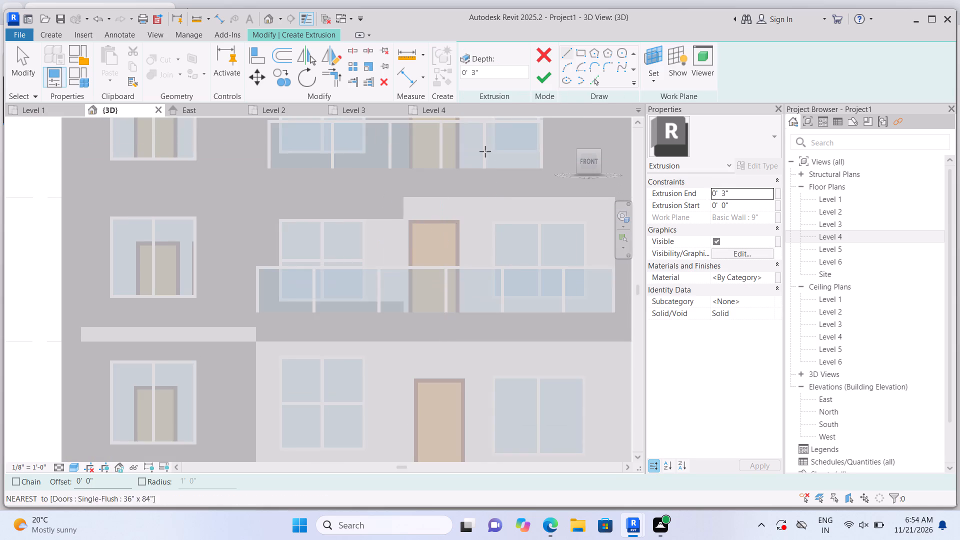
click(584, 54)
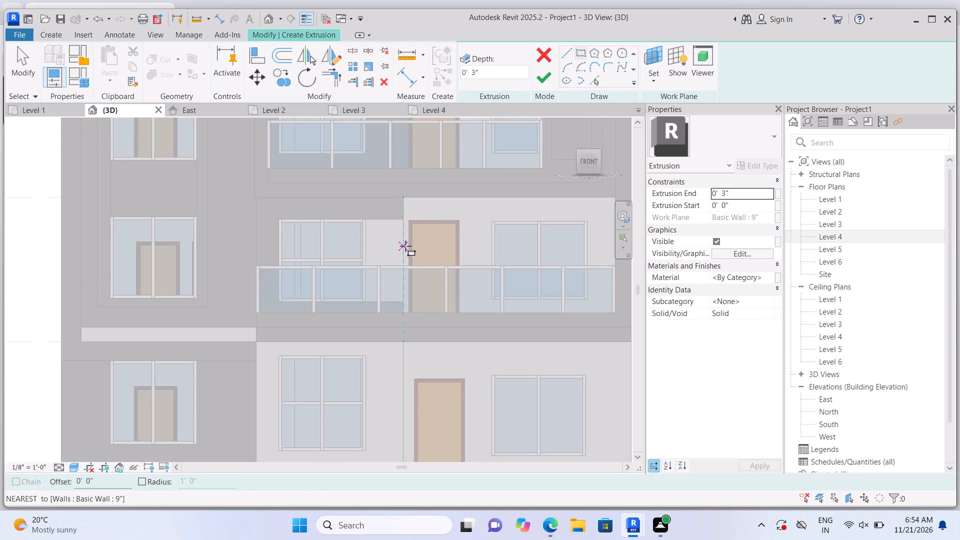
scroll(406, 240, up, 1)
scroll(400, 284, up, 3)
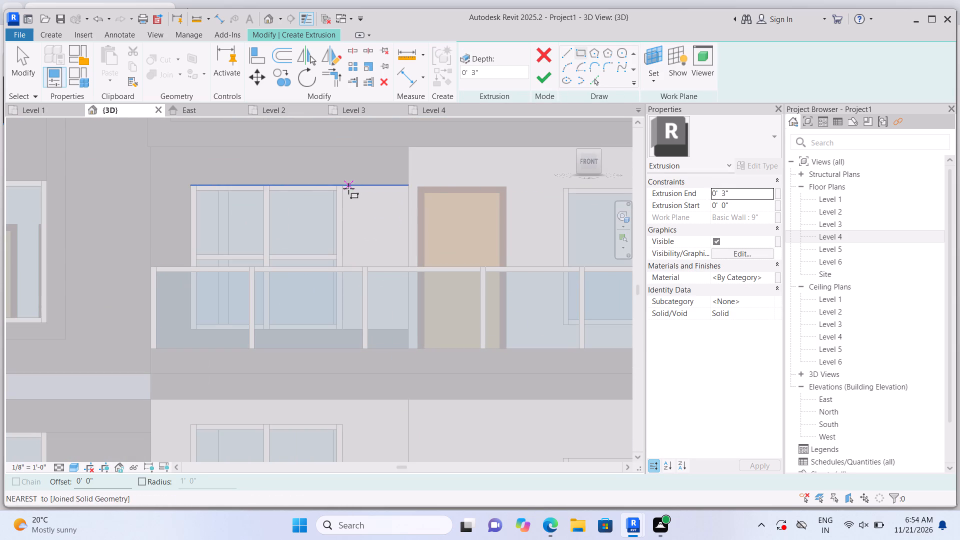
click(344, 187)
scroll(404, 304, down, 1)
scroll(404, 305, up, 1)
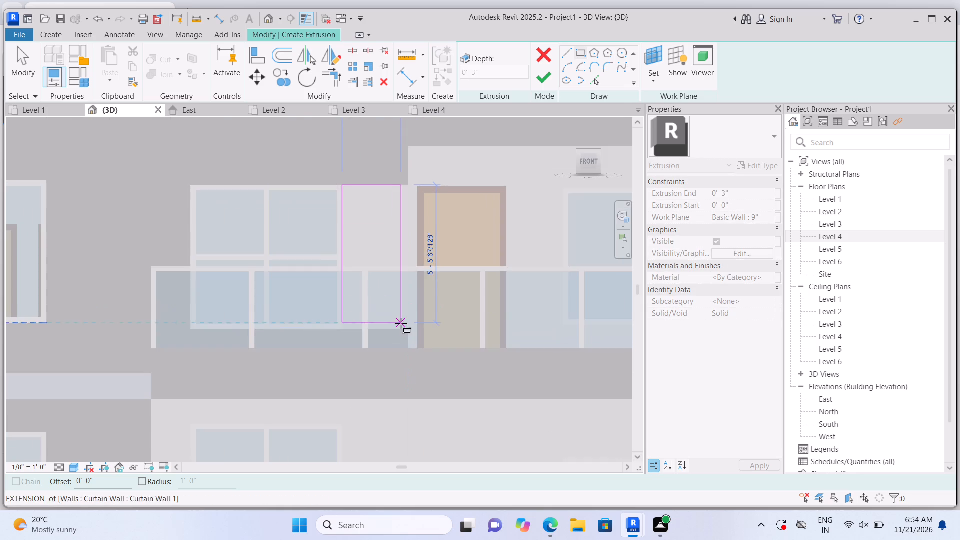
scroll(403, 334, up, 1)
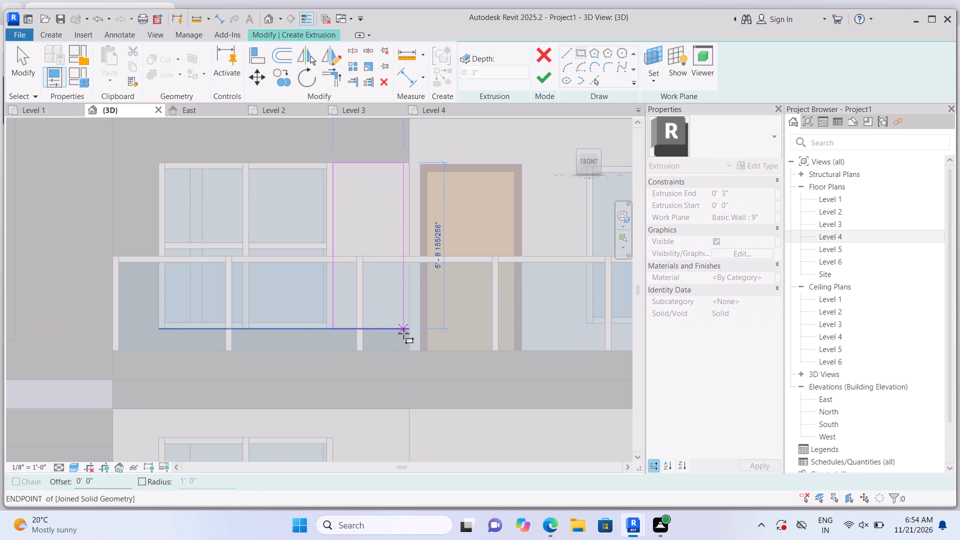
click(407, 333)
click(537, 78)
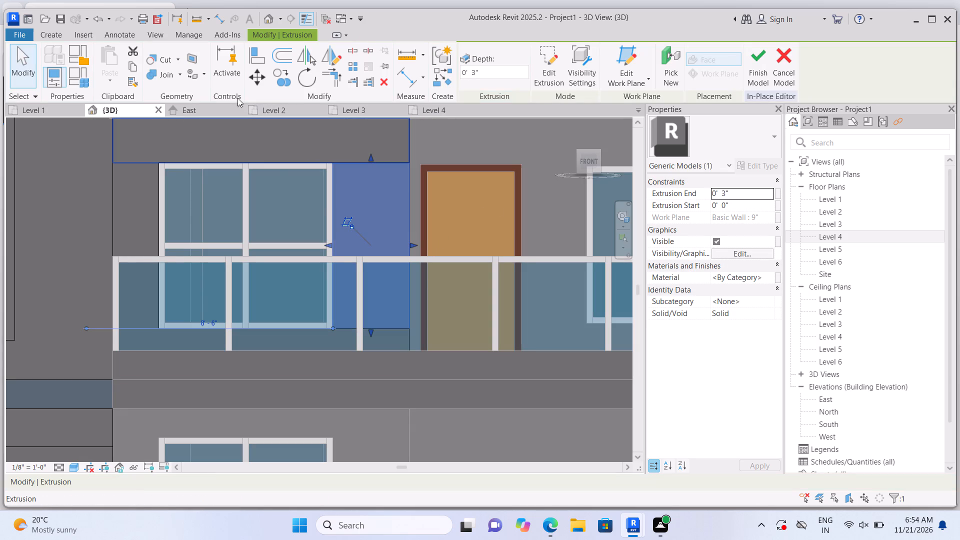
Join the new extrusion between the Level 2 balcony window and the door with the extruded panel above the window.
click(177, 74)
click(188, 91)
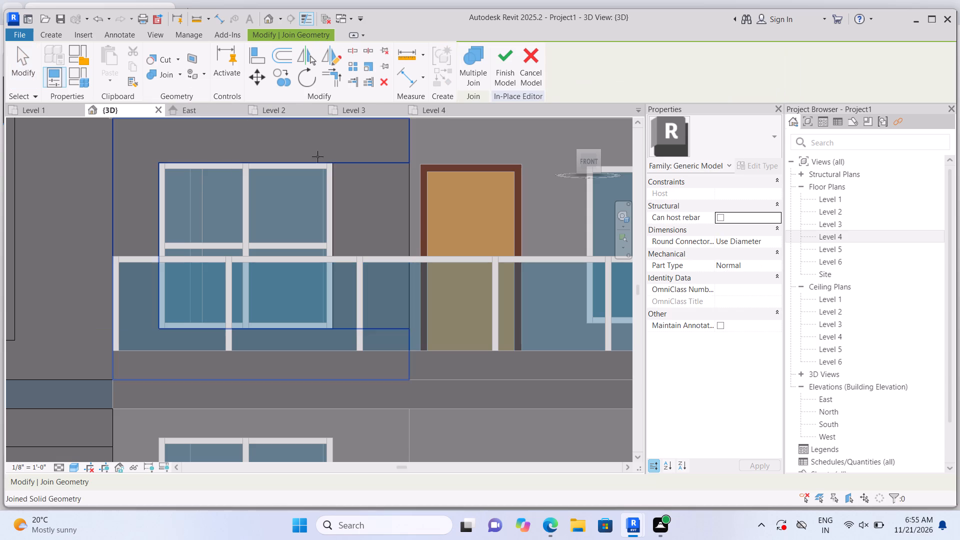
click(361, 181)
click(355, 134)
scroll(375, 177, down, 5)
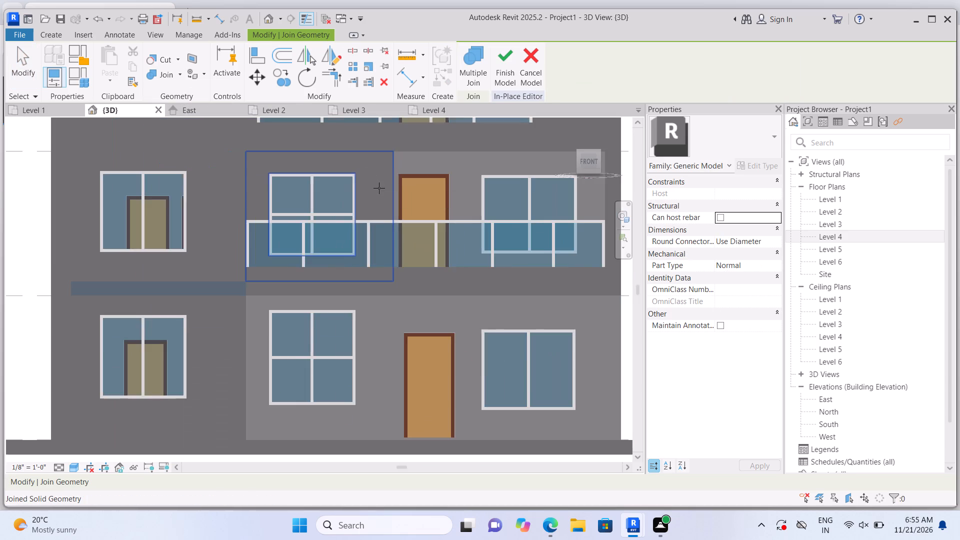
scroll(382, 227, down, 3)
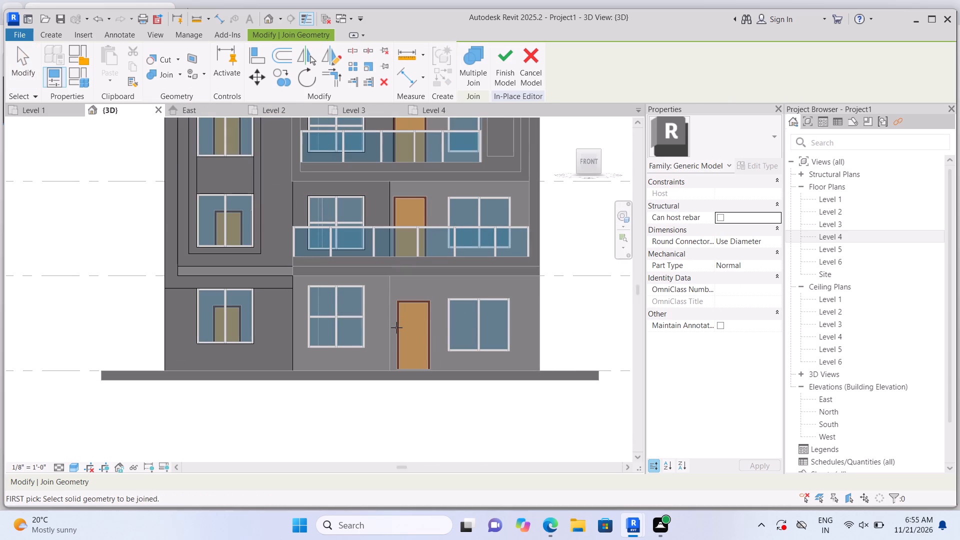
scroll(396, 330, down, 5)
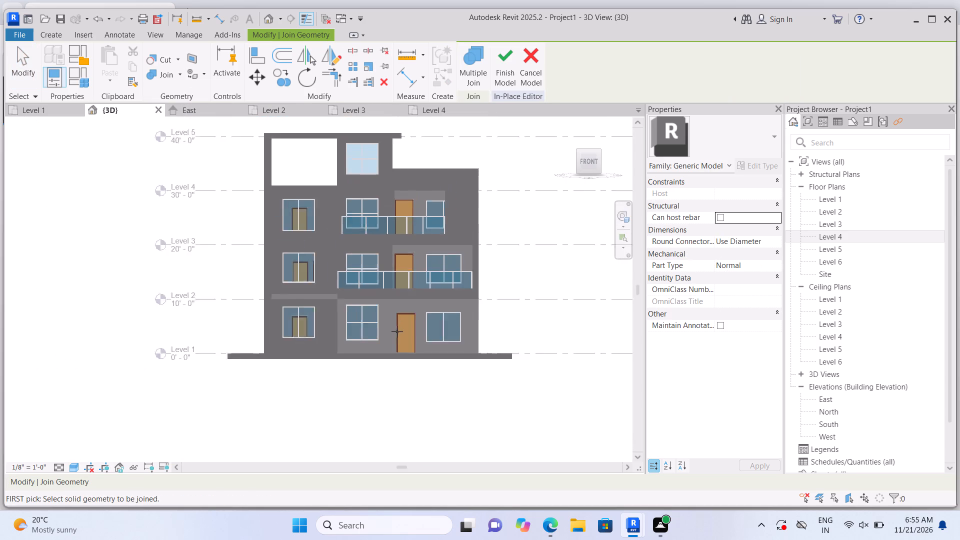
scroll(397, 331, up, 2)
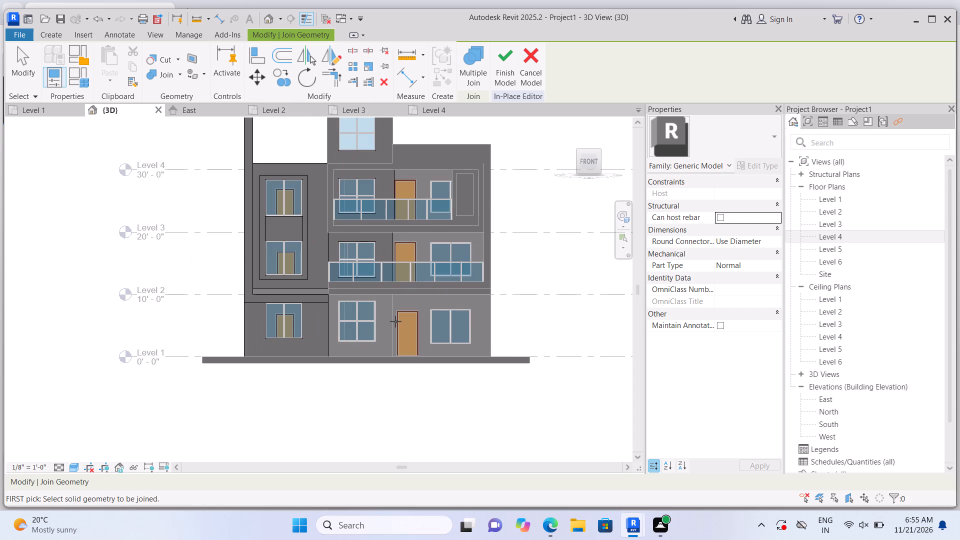
scroll(393, 341, up, 4)
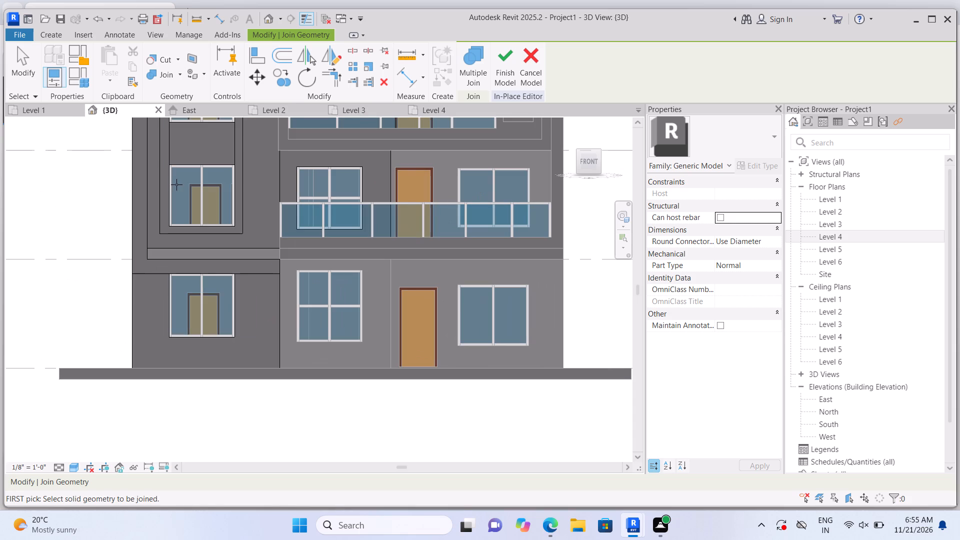
click(56, 38)
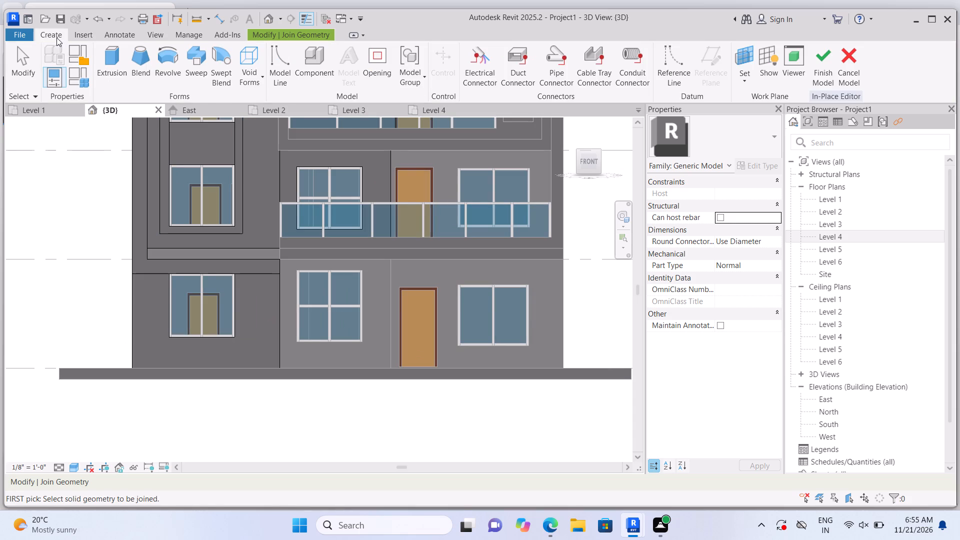
scroll(190, 213, up, 3)
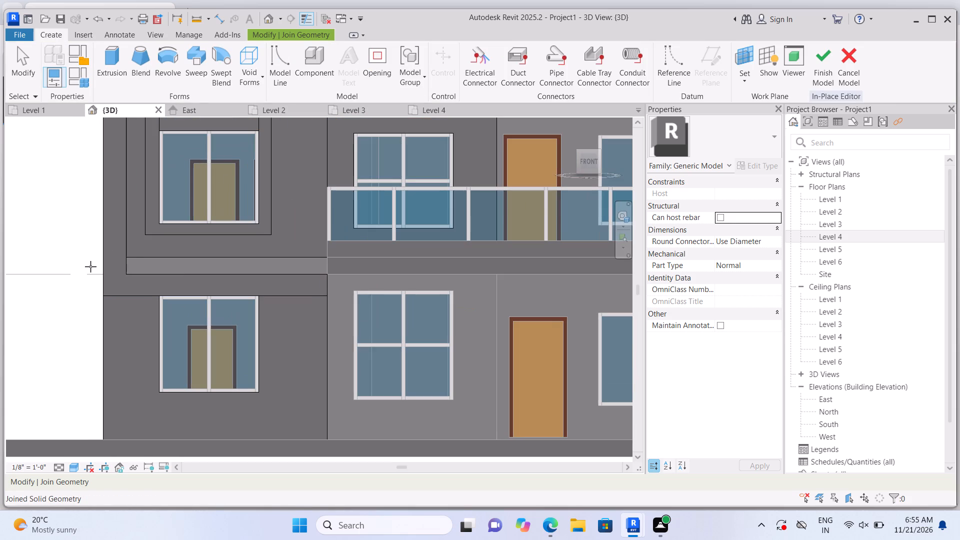
key(Escape)
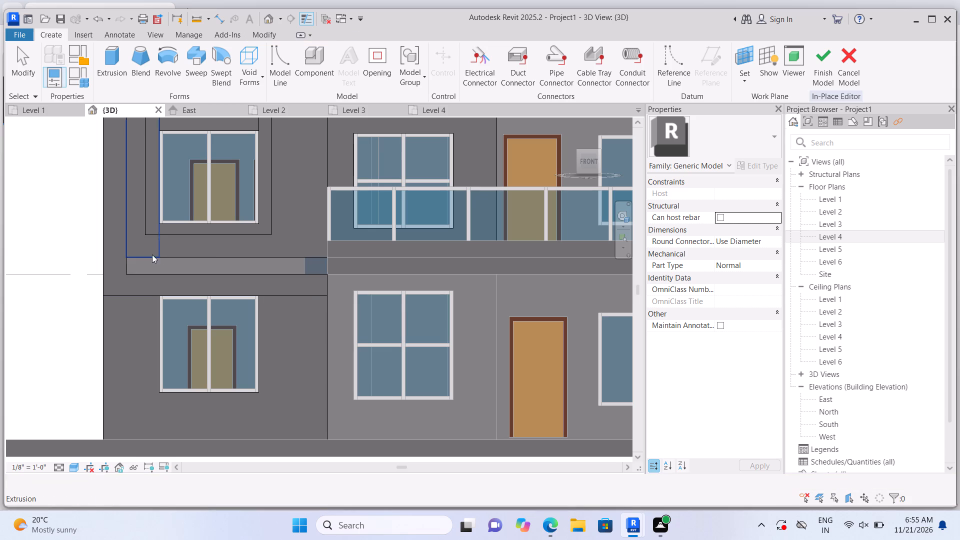
Stretch the three lower-edge sections of the projecting frame around the stacked side windows down to the band above the ground-floor window.
click(205, 244)
scroll(206, 272, up, 3)
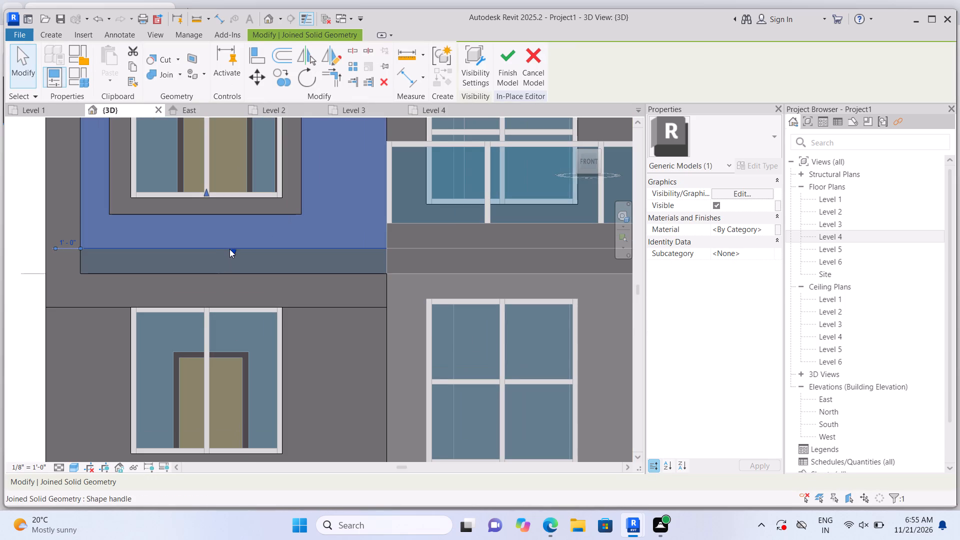
drag(233, 248, 240, 274)
click(240, 274)
scroll(241, 268, down, 2)
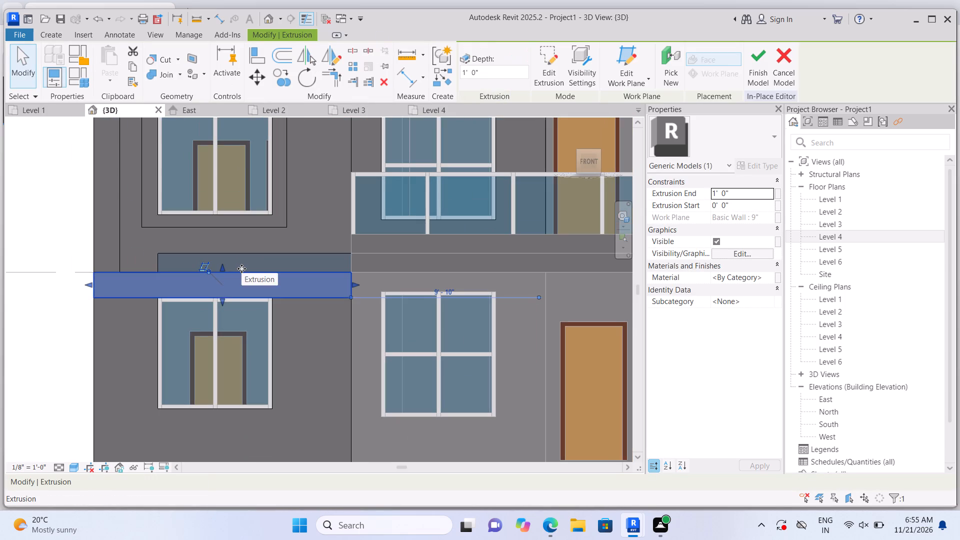
scroll(222, 255, up, 2)
click(227, 251)
scroll(228, 265, up, 2)
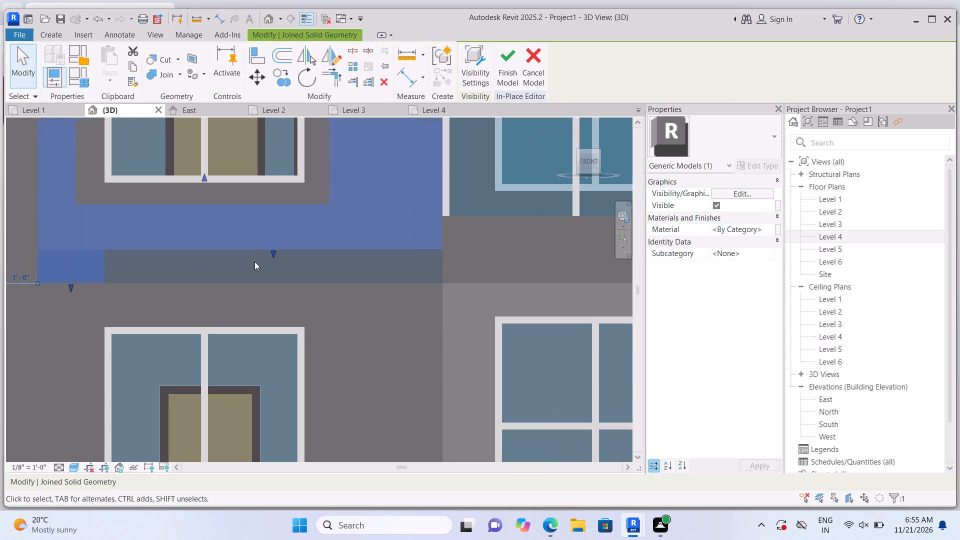
drag(275, 250, 280, 271)
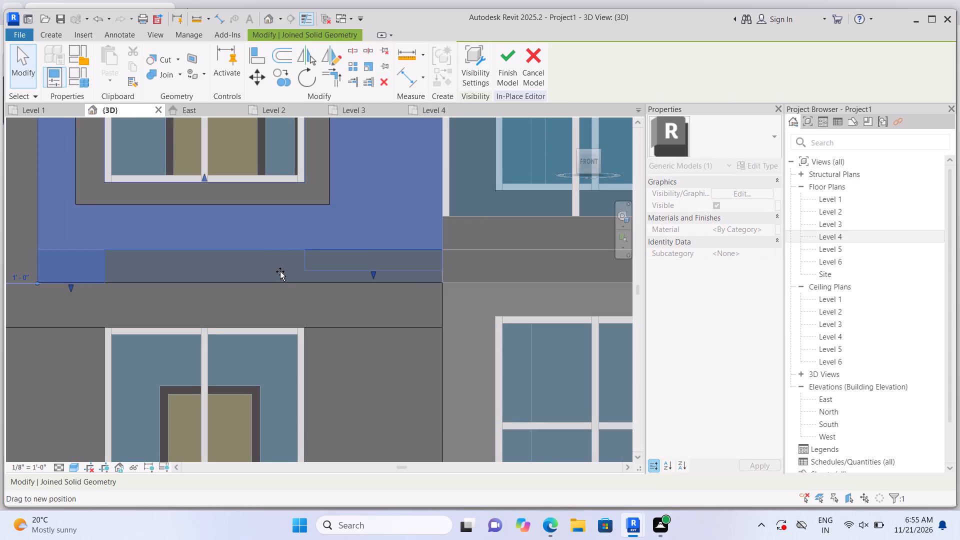
drag(280, 271, 280, 283)
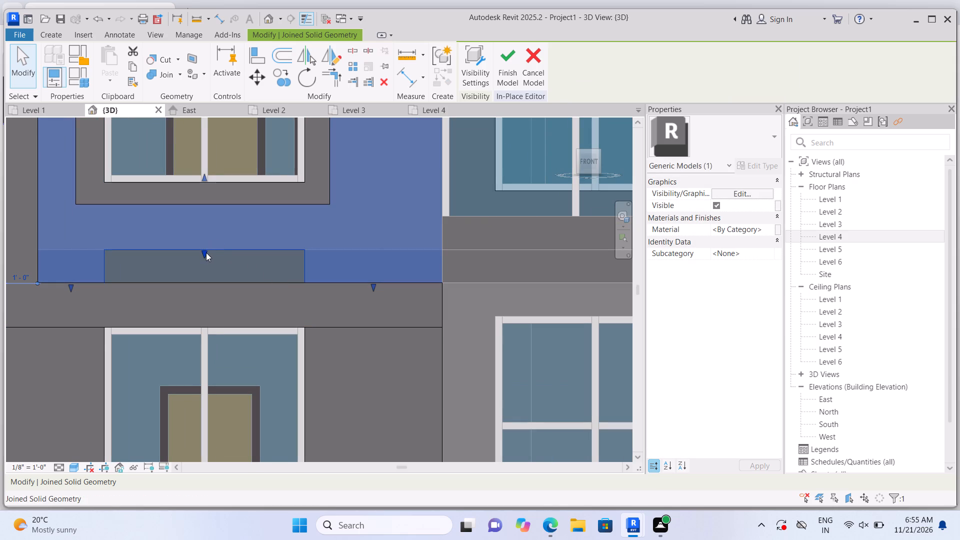
drag(202, 249, 214, 280)
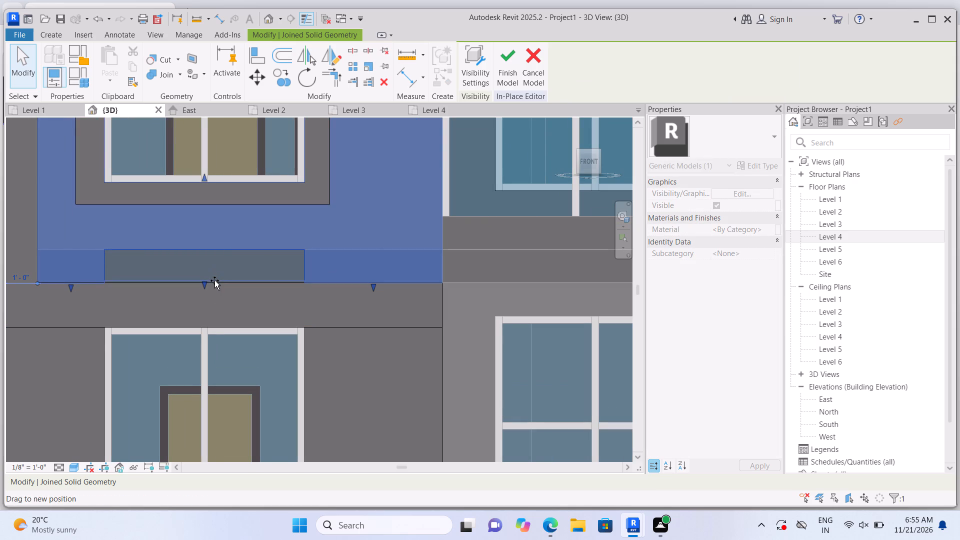
drag(214, 280, 214, 281)
scroll(218, 280, down, 5)
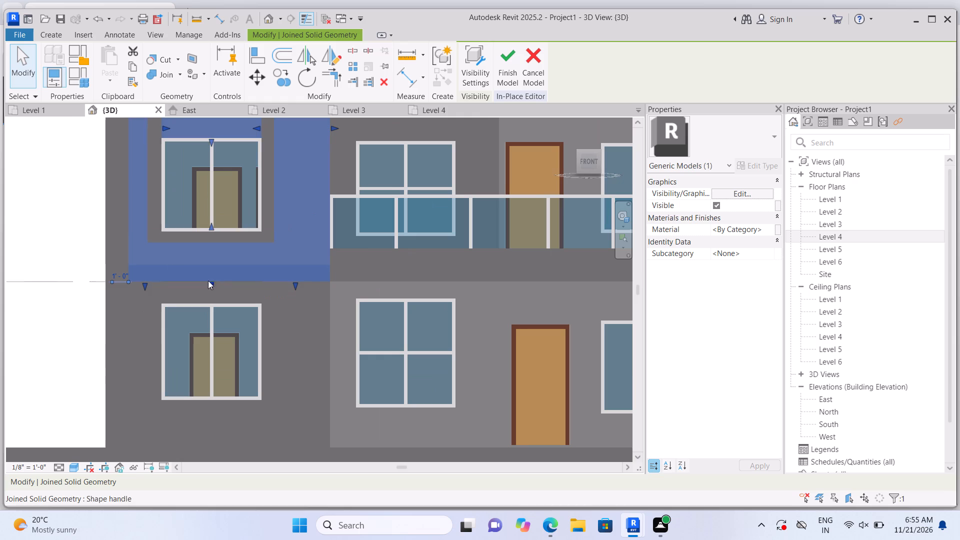
Close the small gap under the projecting frame by aligning its middle lower-edge section with the top of the ground-floor band.
click(61, 252)
scroll(195, 276, up, 9)
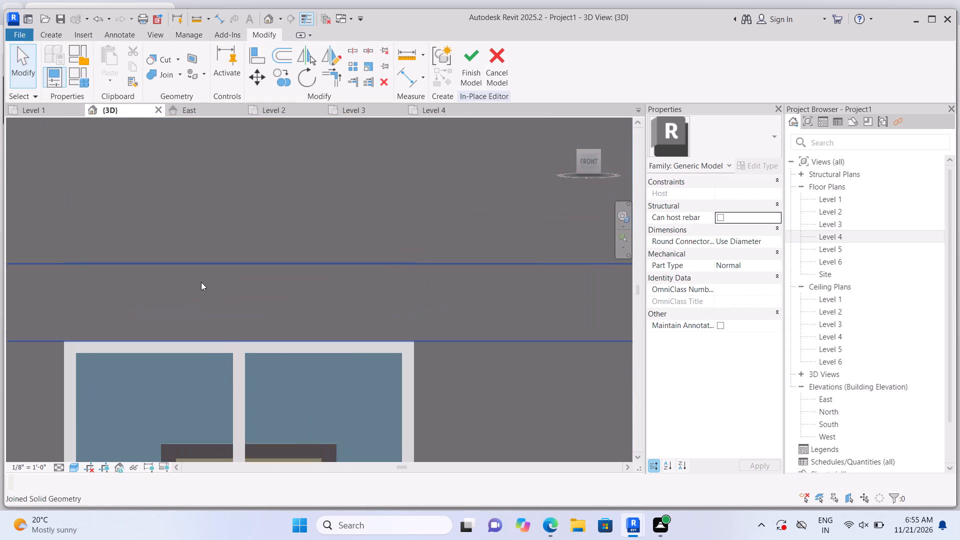
scroll(201, 282, up, 3)
click(222, 234)
scroll(228, 264, up, 2)
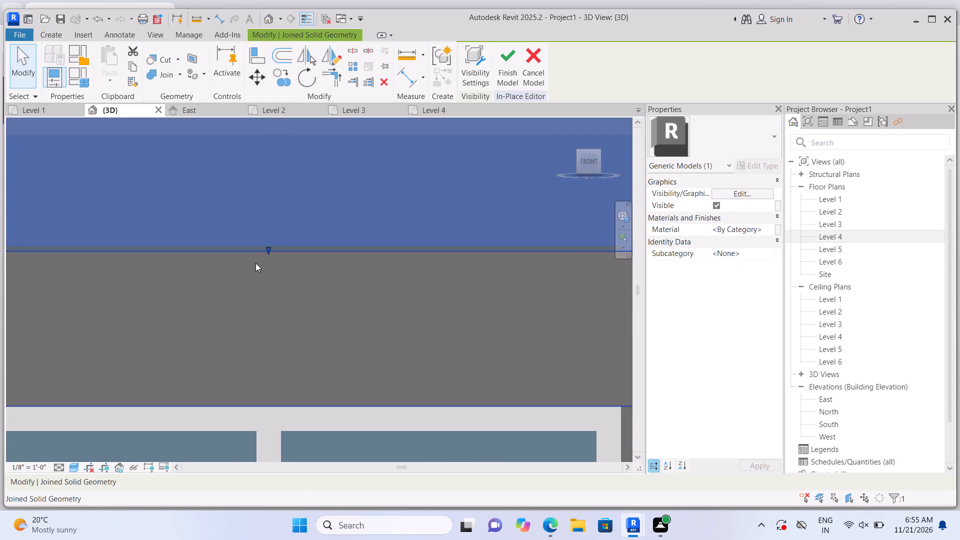
click(270, 248)
scroll(270, 248, down, 1)
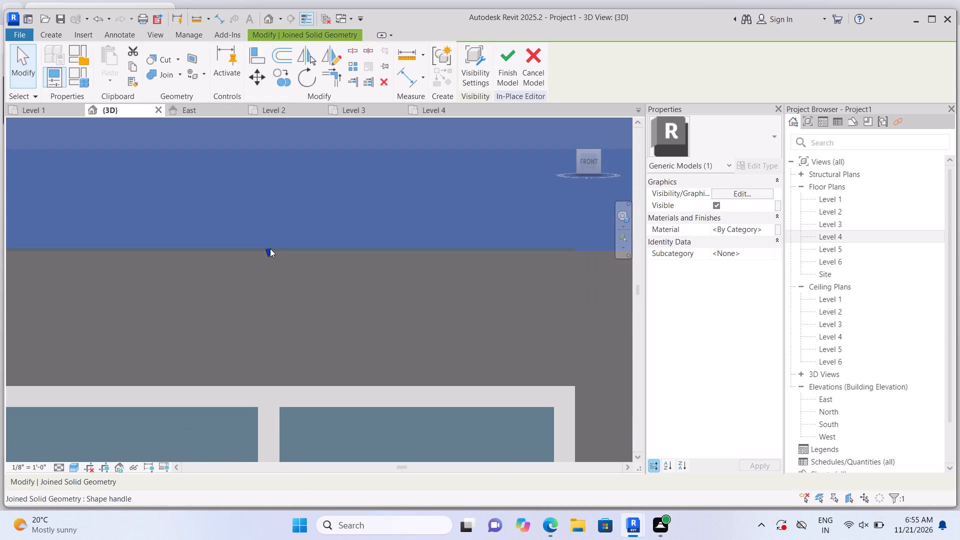
scroll(270, 251, down, 13)
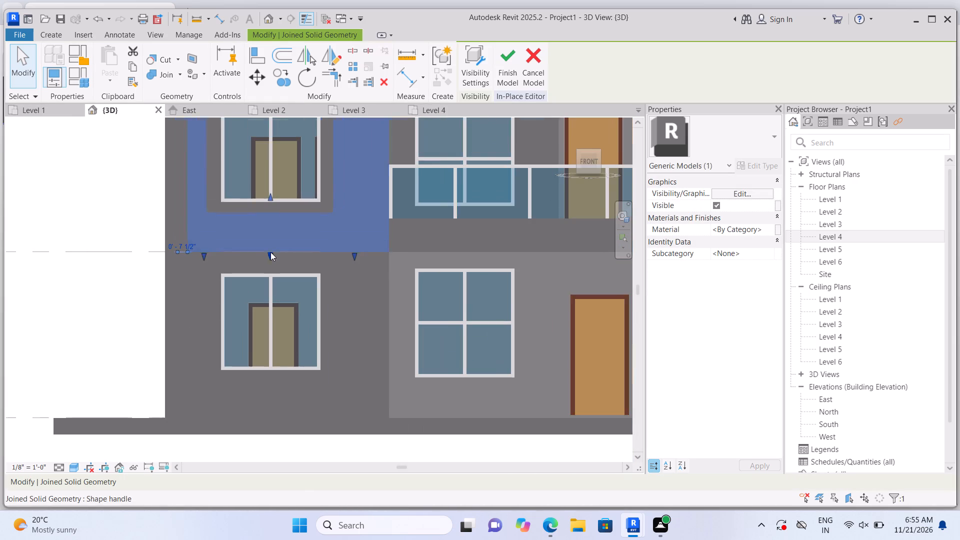
click(148, 278)
scroll(409, 232, up, 1)
scroll(313, 250, up, 4)
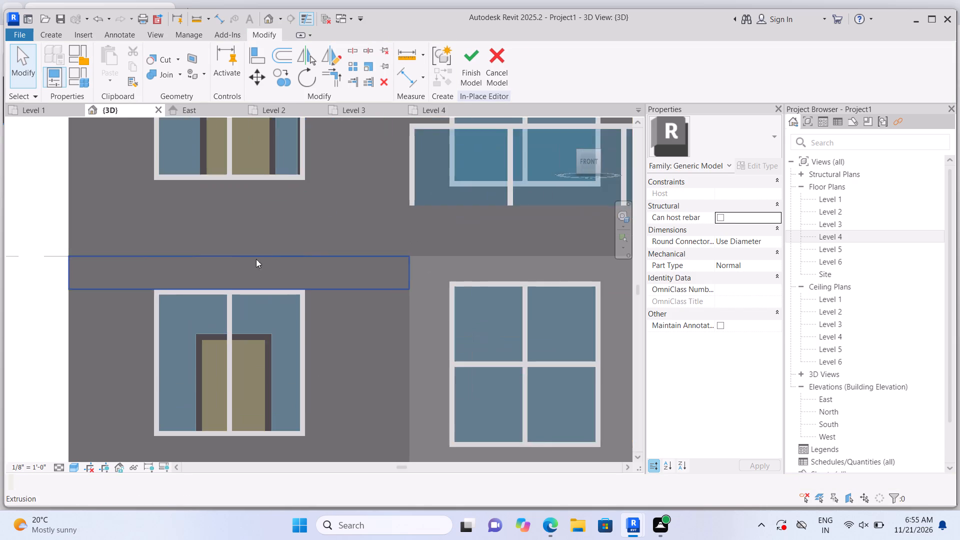
scroll(256, 259, up, 8)
click(257, 228)
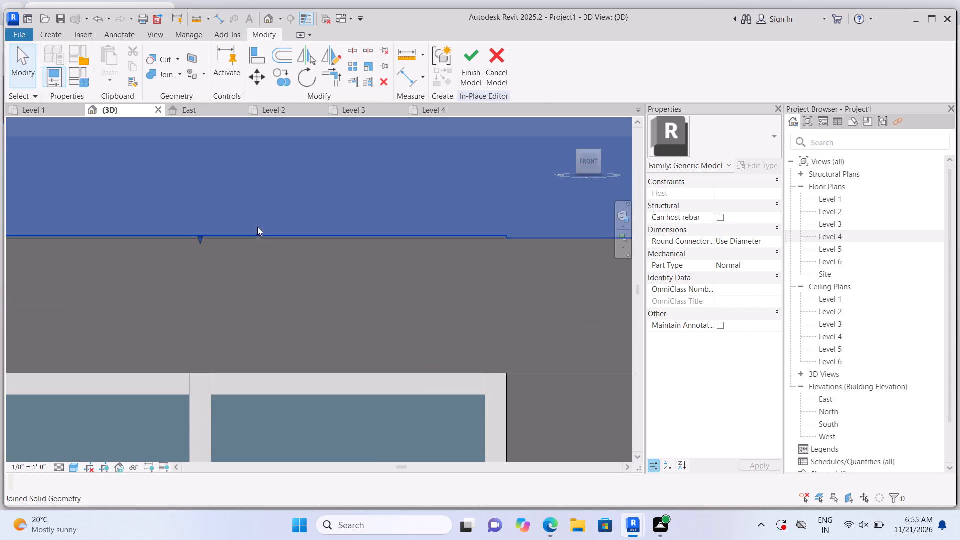
scroll(259, 245, up, 10)
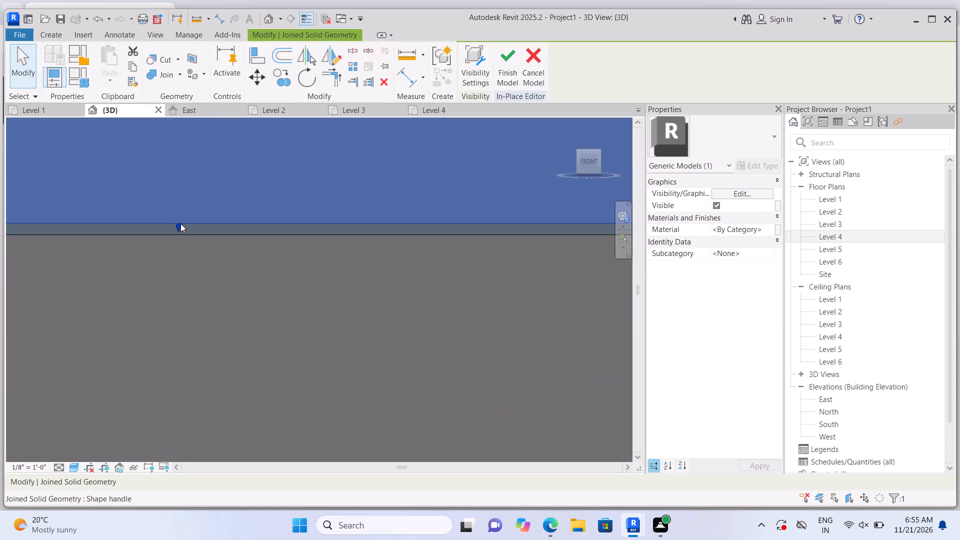
drag(180, 222, 185, 234)
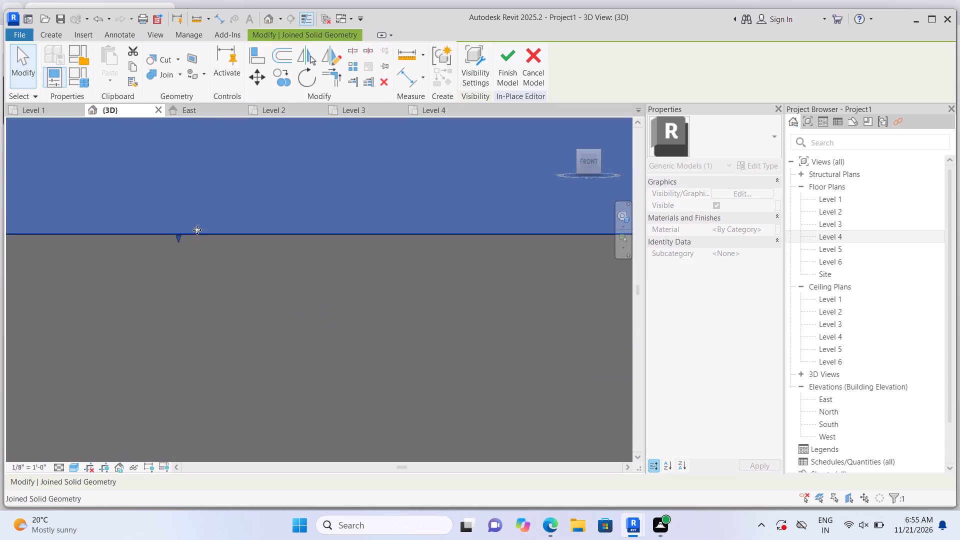
scroll(194, 226, down, 20)
scroll(194, 226, down, 2)
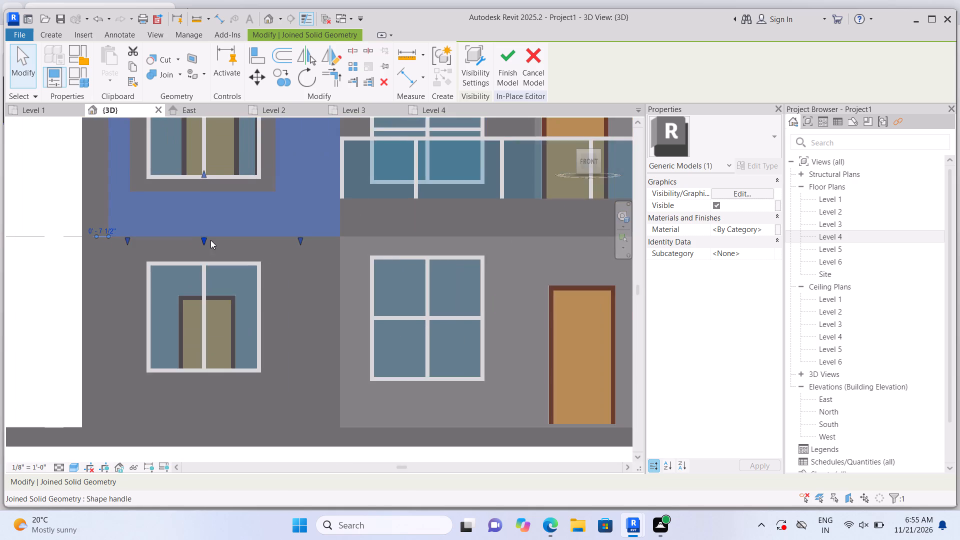
Extrude a 3" deep rectangle 10' 2 1/2" wide and about 1' high on the wall above the four-pane ground-floor window.
scroll(211, 241, down, 2)
click(87, 203)
scroll(94, 215, down, 3)
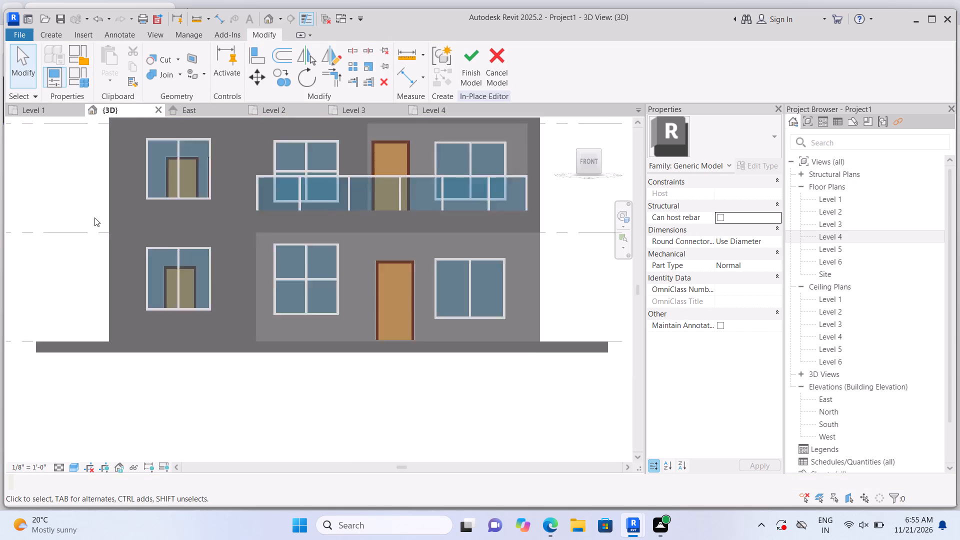
scroll(95, 218, down, 4)
scroll(188, 229, up, 1)
scroll(213, 324, down, 5)
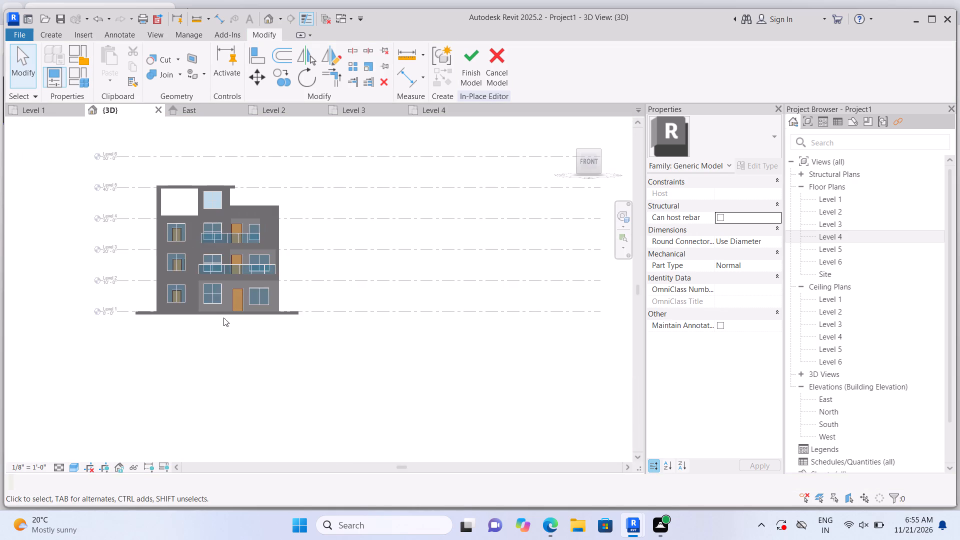
scroll(221, 314, up, 4)
scroll(225, 222, up, 4)
scroll(214, 353, up, 1)
scroll(164, 428, up, 1)
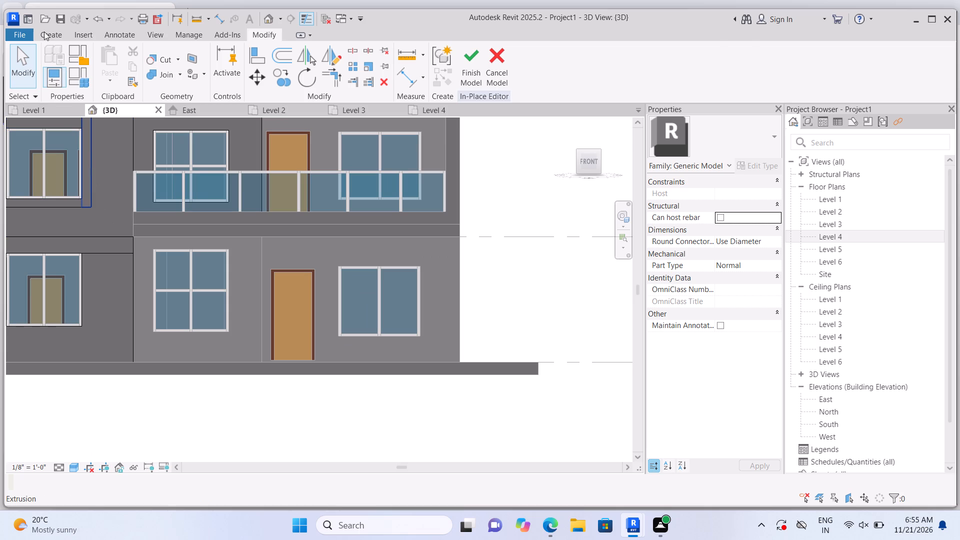
click(44, 32)
click(120, 67)
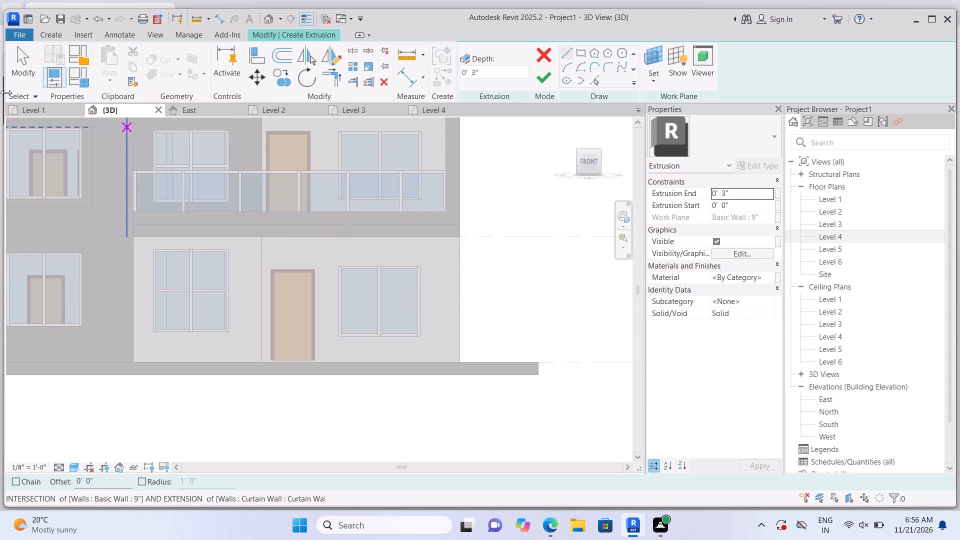
click(51, 32)
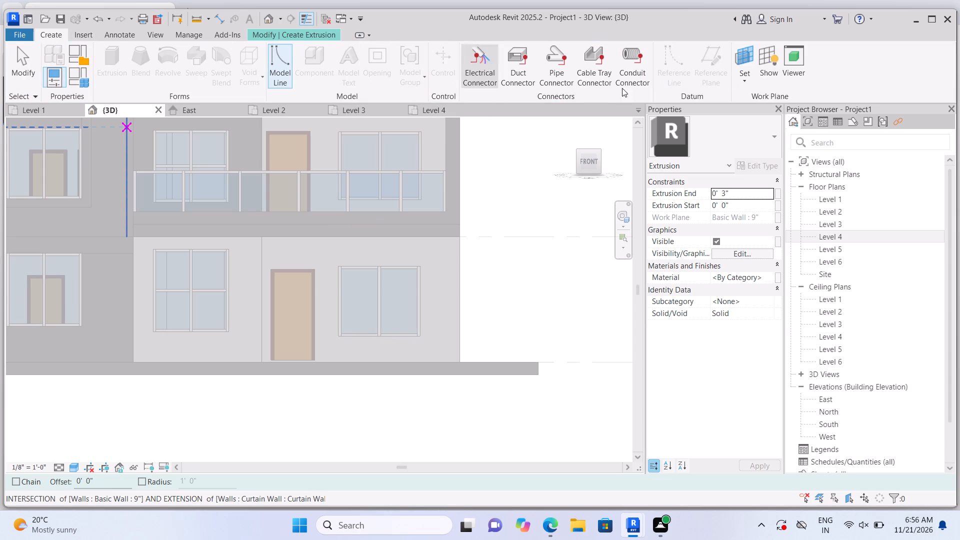
click(747, 78)
click(759, 126)
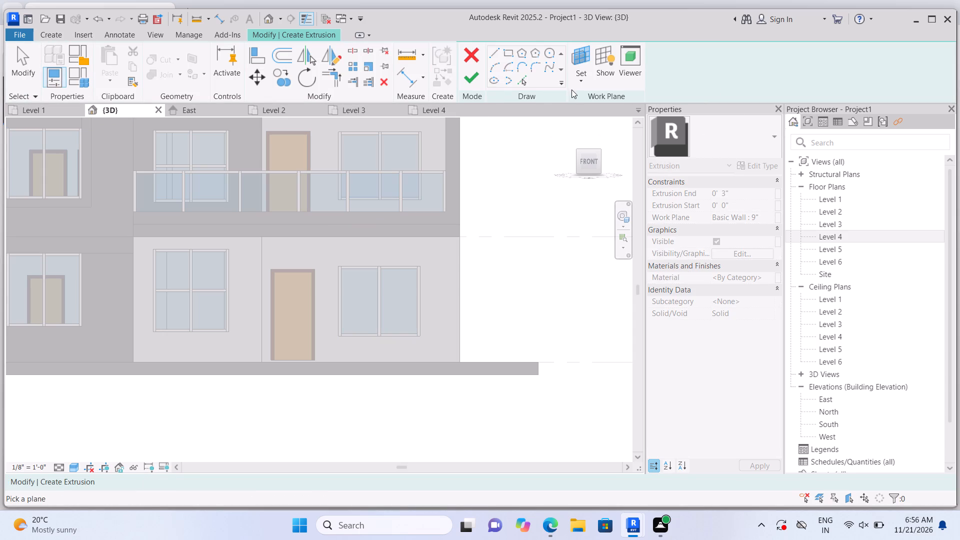
click(590, 81)
click(601, 120)
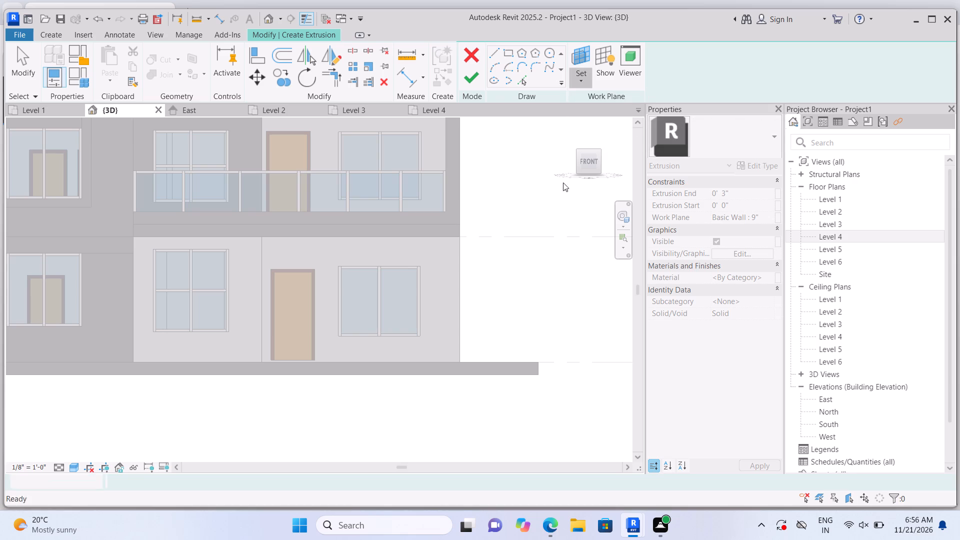
click(251, 294)
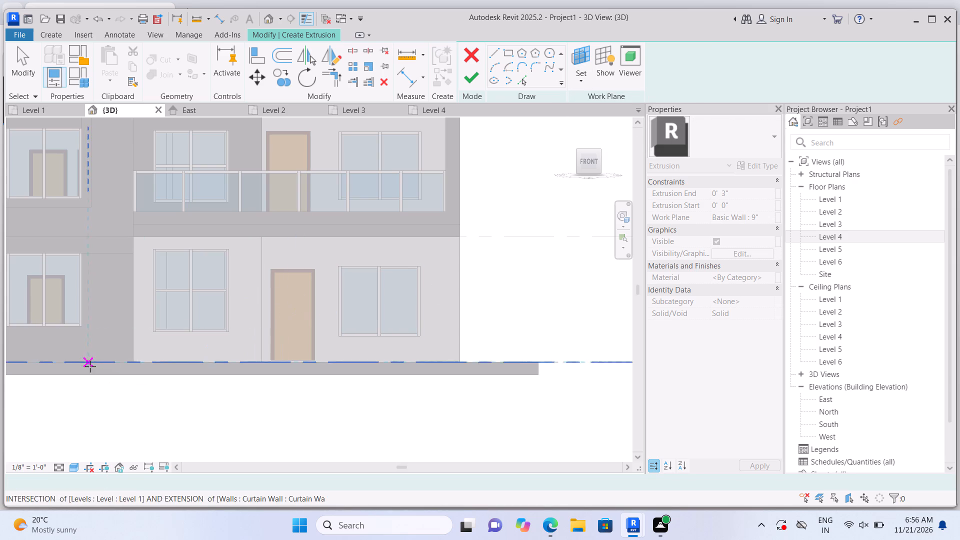
scroll(90, 366, up, 1)
click(582, 55)
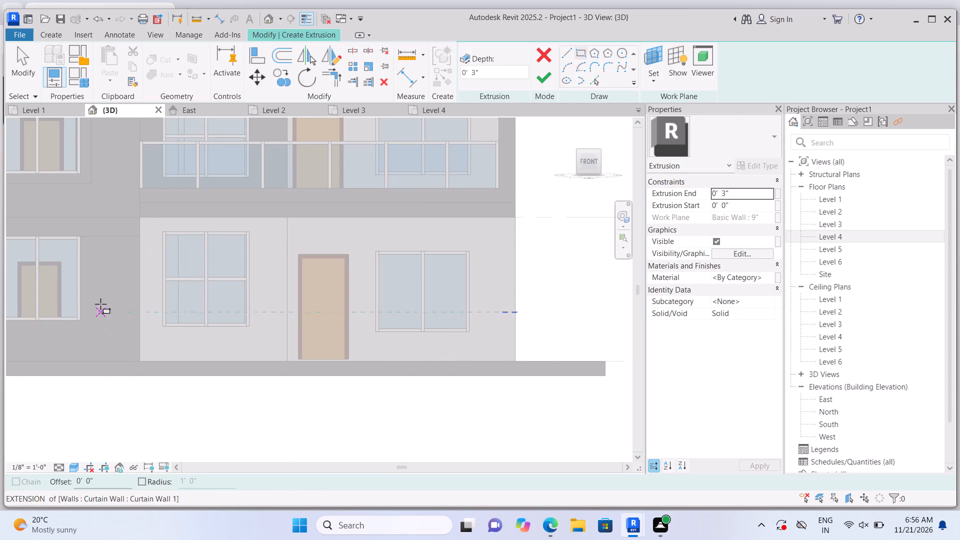
scroll(122, 214, up, 1)
scroll(175, 244, up, 2)
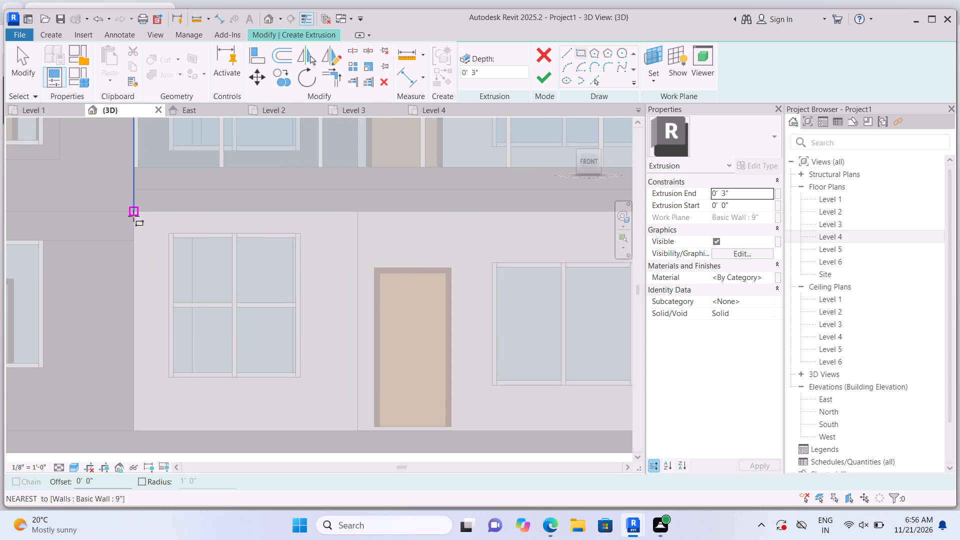
click(132, 213)
scroll(336, 236, up, 3)
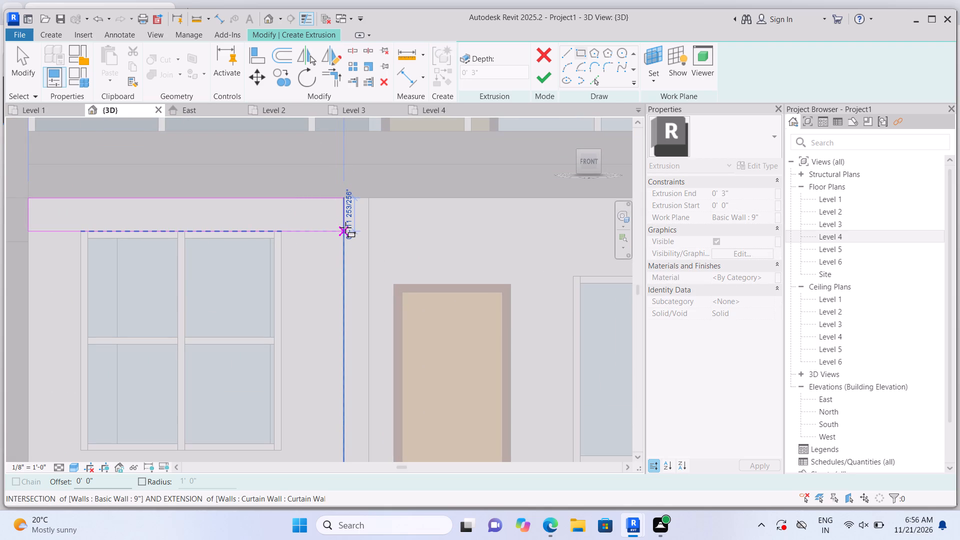
click(374, 236)
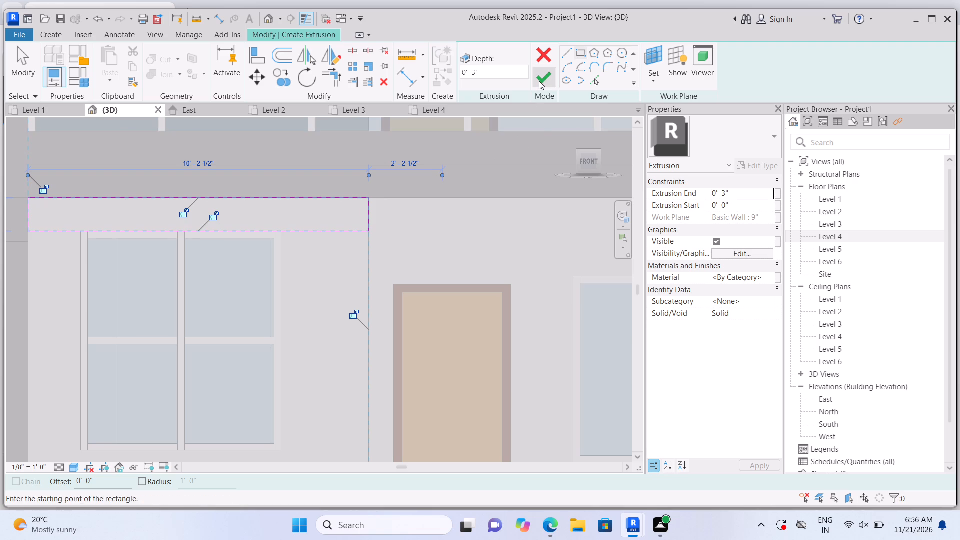
click(539, 81)
Extrude a 3" deep strip 1' 7" wide and about 9' high beside the four-pane ground-floor window, away from the door, down to Level 1.
scroll(519, 189, down, 4)
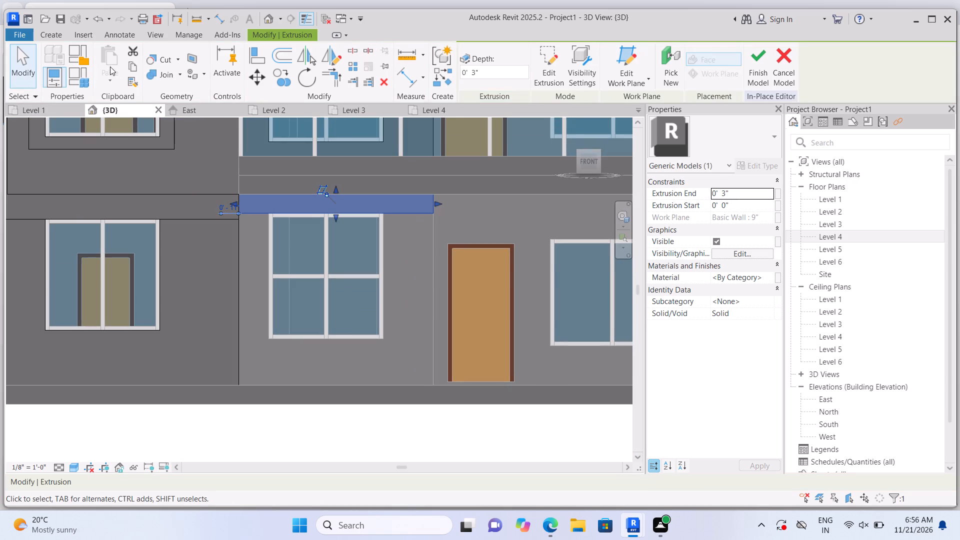
click(38, 38)
click(122, 75)
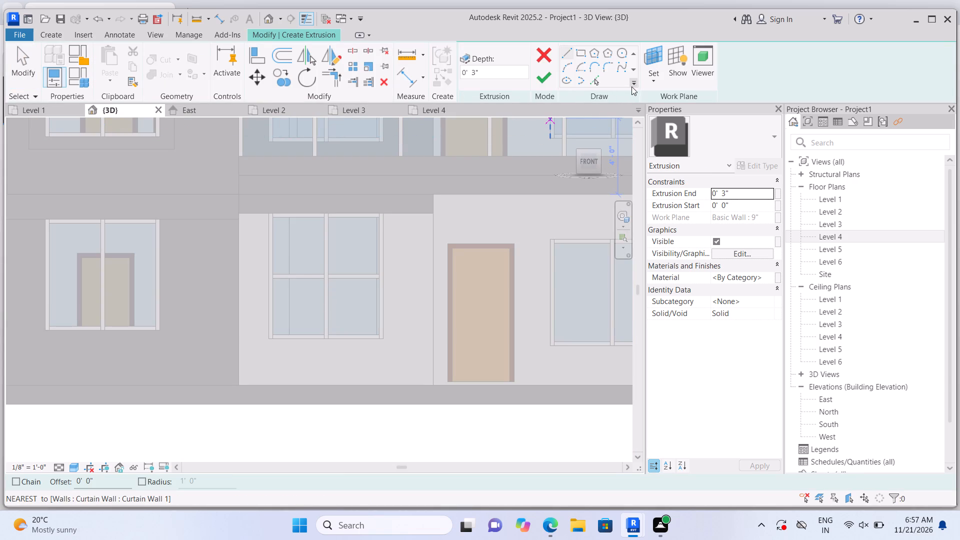
click(649, 86)
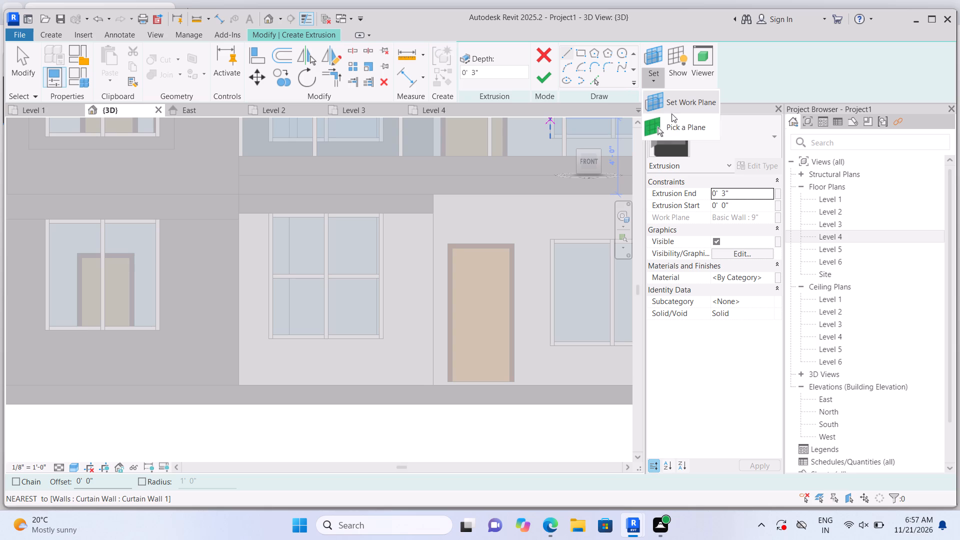
click(675, 124)
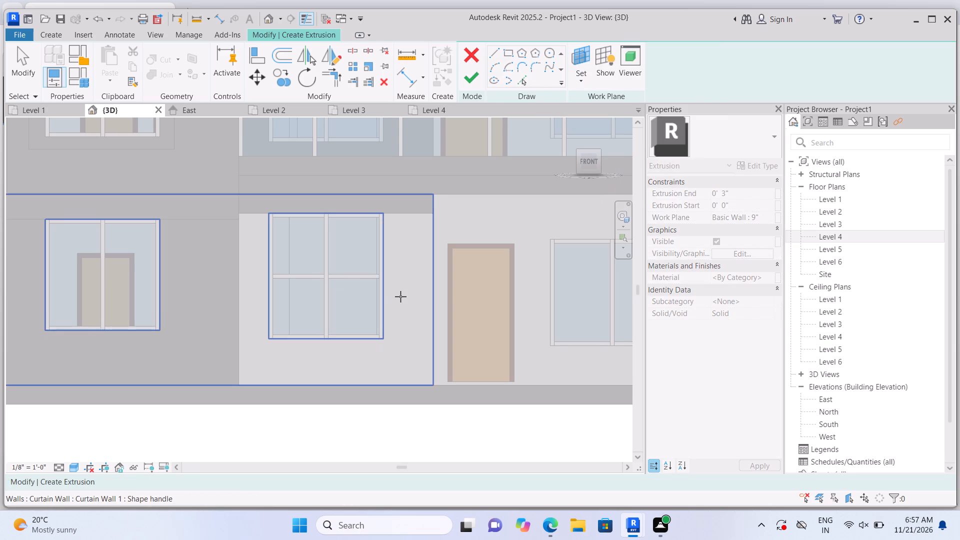
click(401, 296)
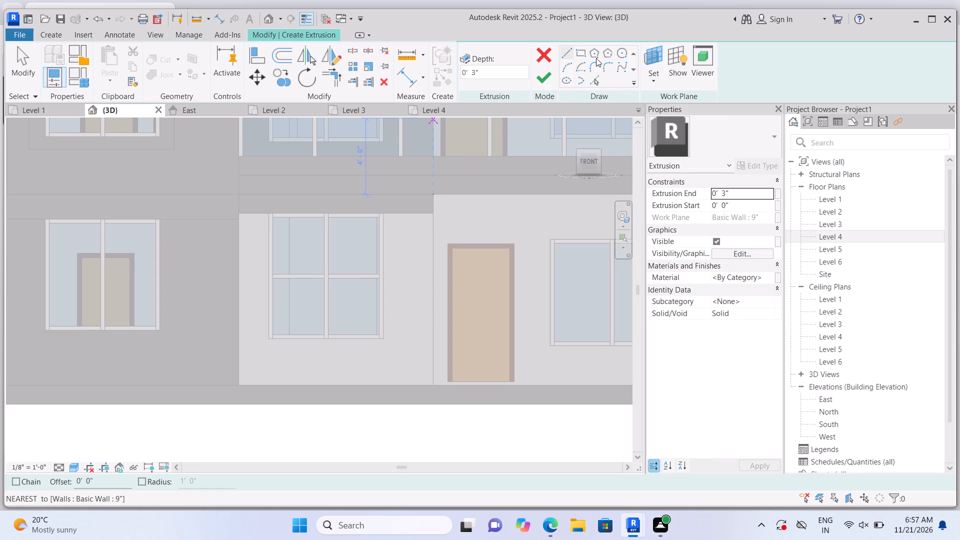
click(580, 55)
scroll(242, 333, up, 2)
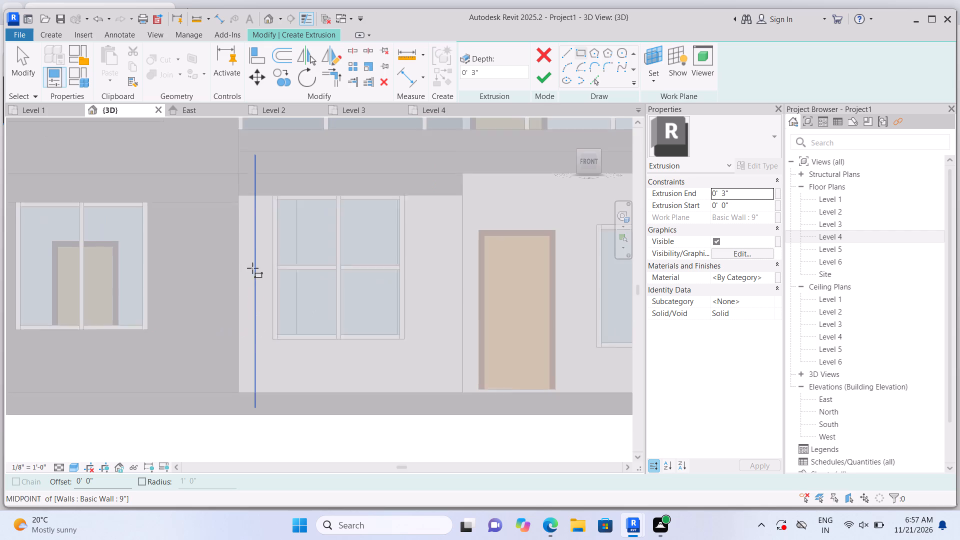
scroll(255, 253, up, 1)
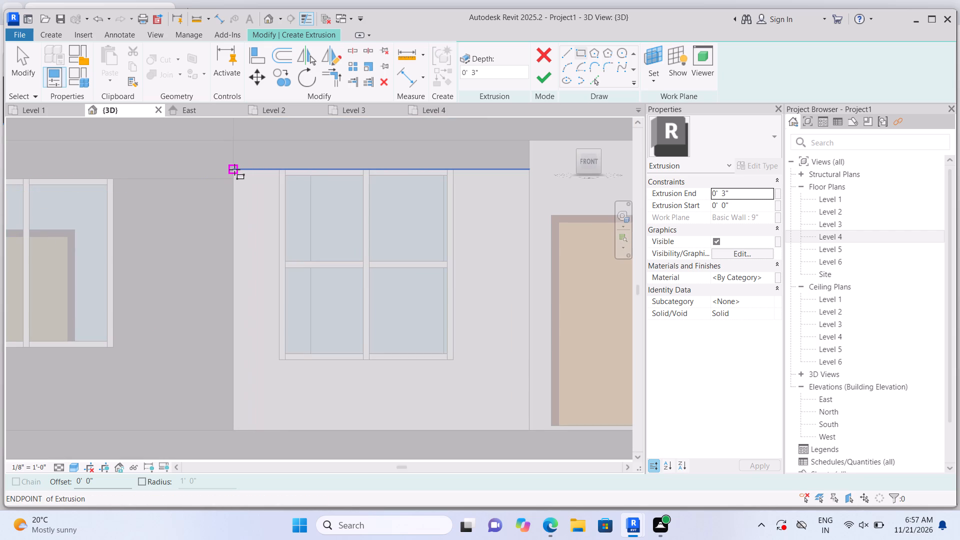
click(234, 169)
click(281, 431)
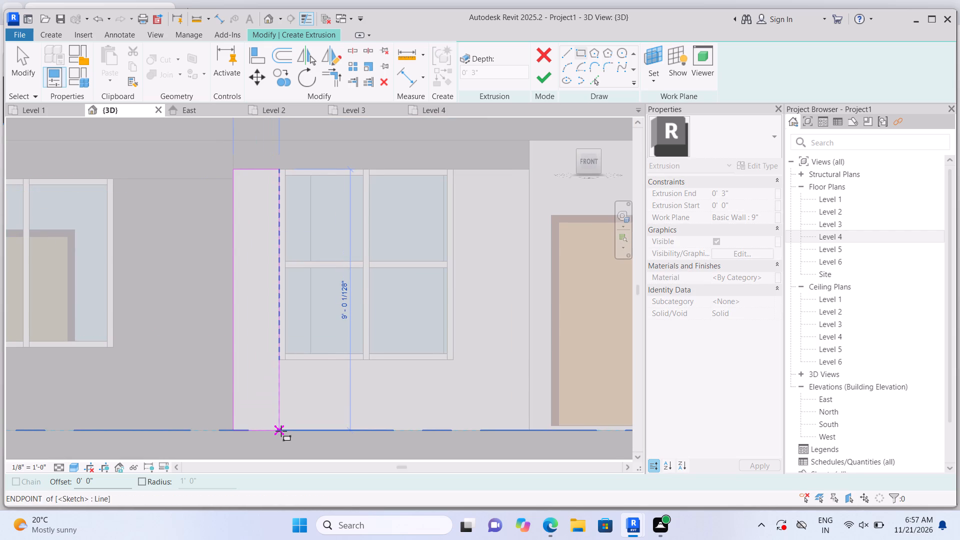
click(551, 79)
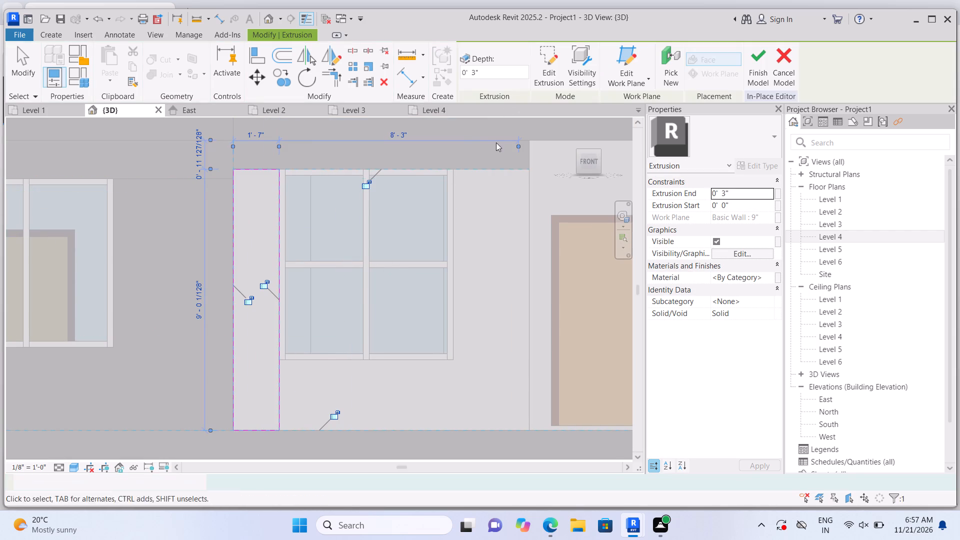
Join the new vertical strip beside the four-pane ground-floor window with the extruded band above the window.
click(178, 76)
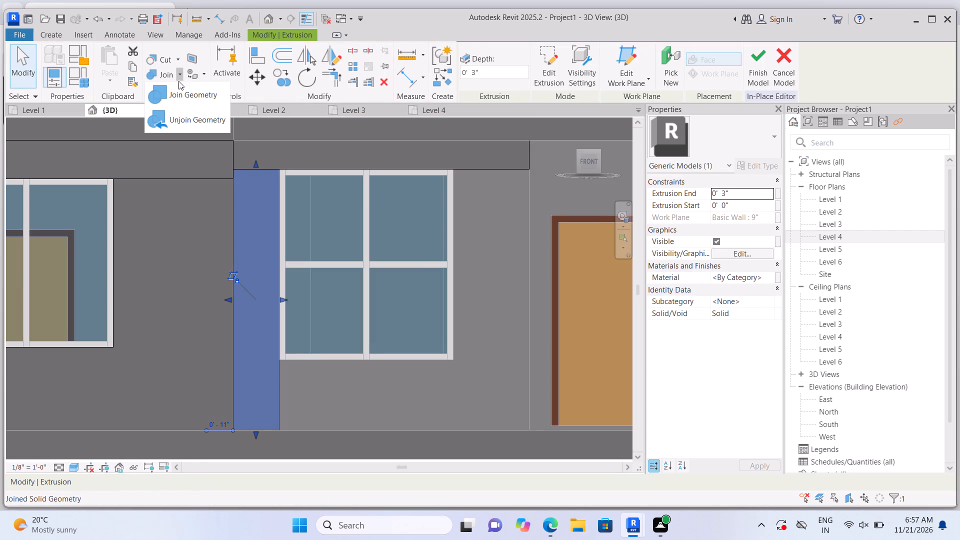
click(176, 96)
click(246, 224)
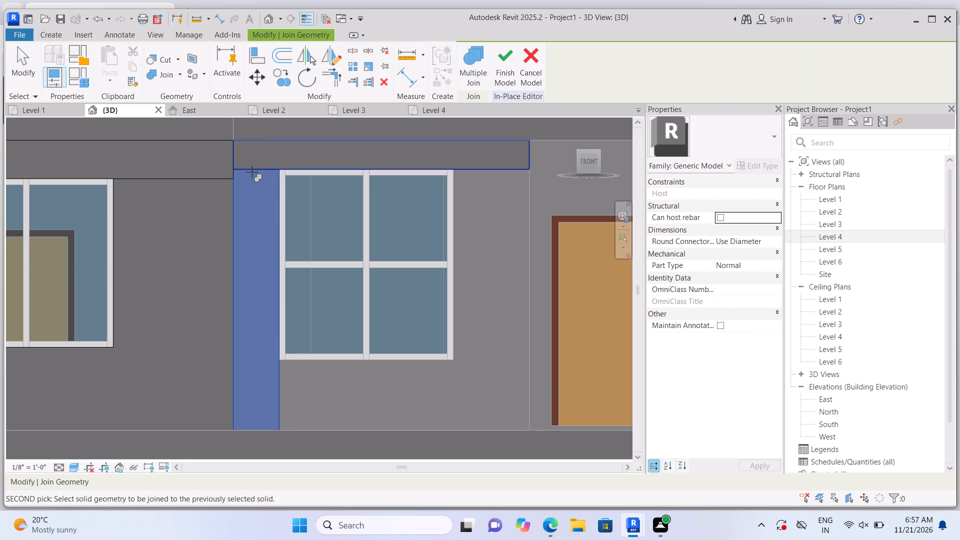
click(254, 169)
Extrude a 3" deep rectangle 8' 7 1/2" wide and about 2' 5 3/16" high beneath the four-pane ground-floor window, down to Level 1.
click(56, 38)
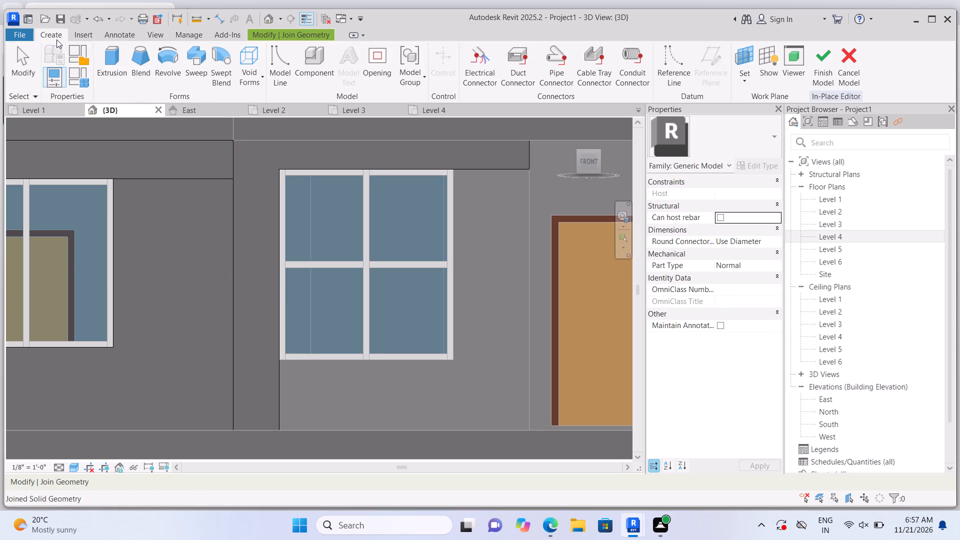
click(105, 75)
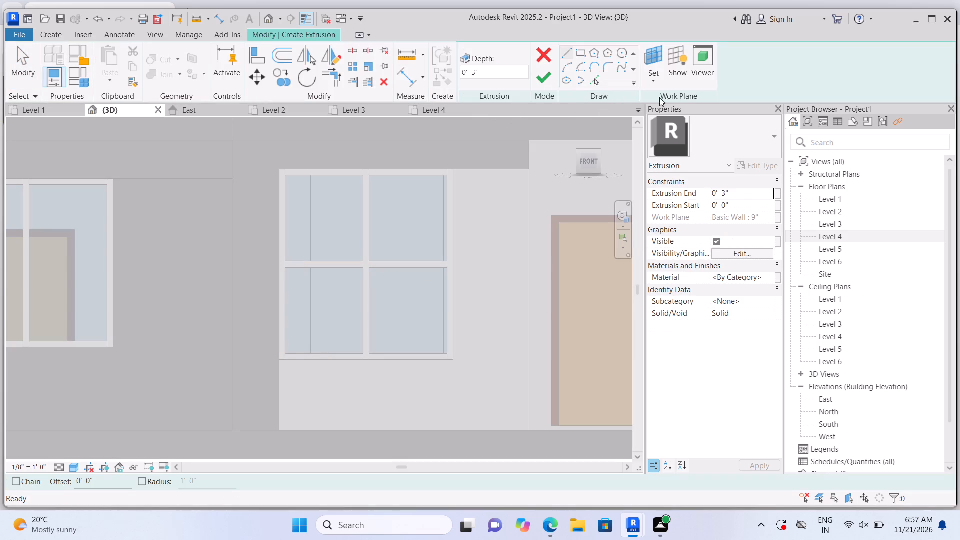
click(656, 77)
click(670, 124)
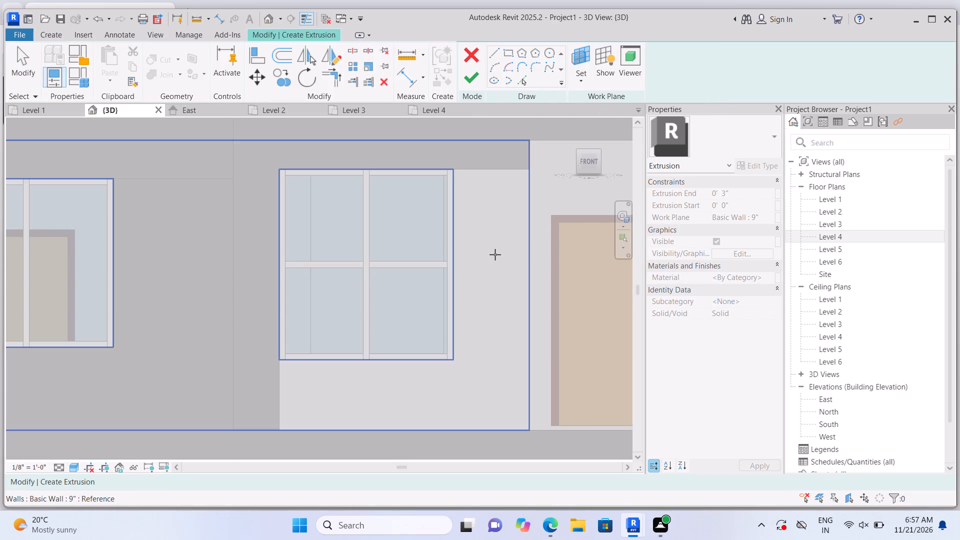
click(493, 254)
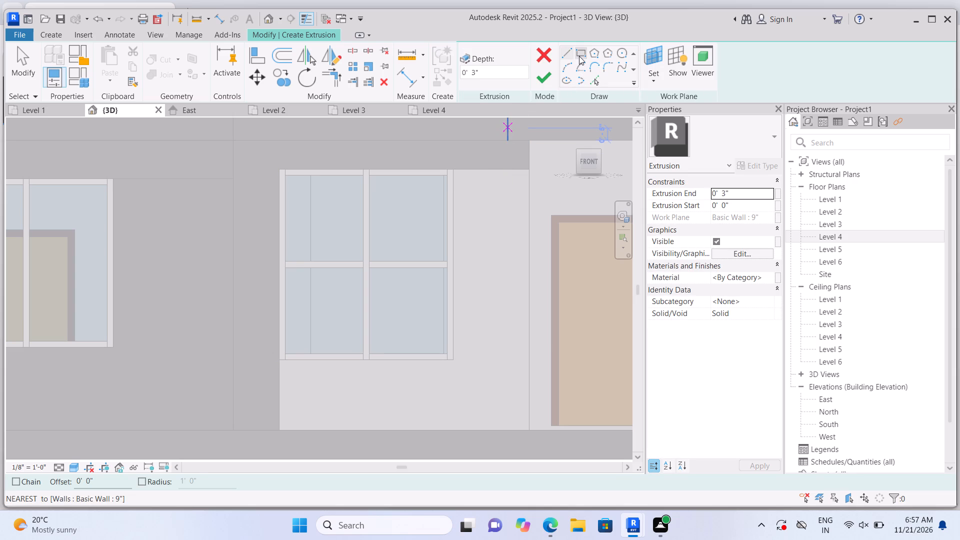
click(579, 56)
scroll(341, 398, up, 1)
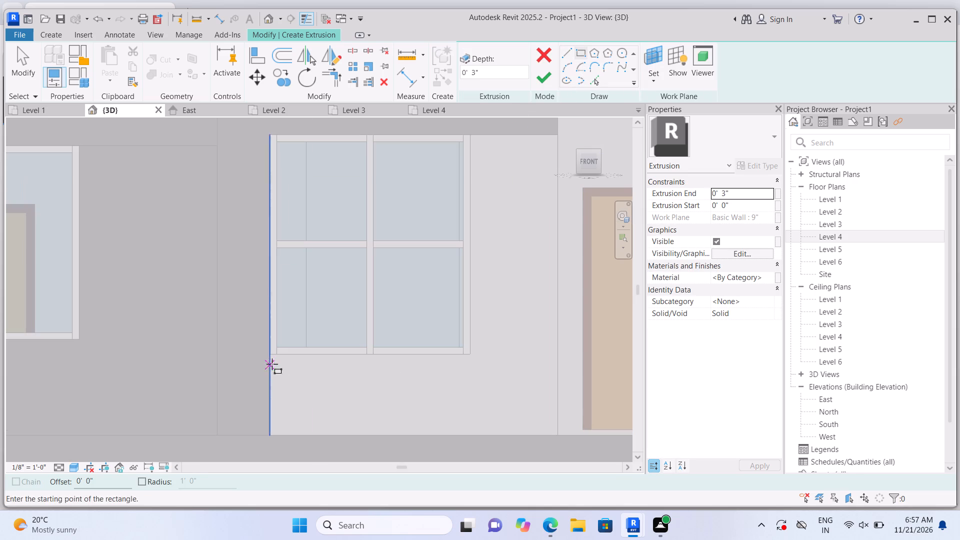
click(269, 360)
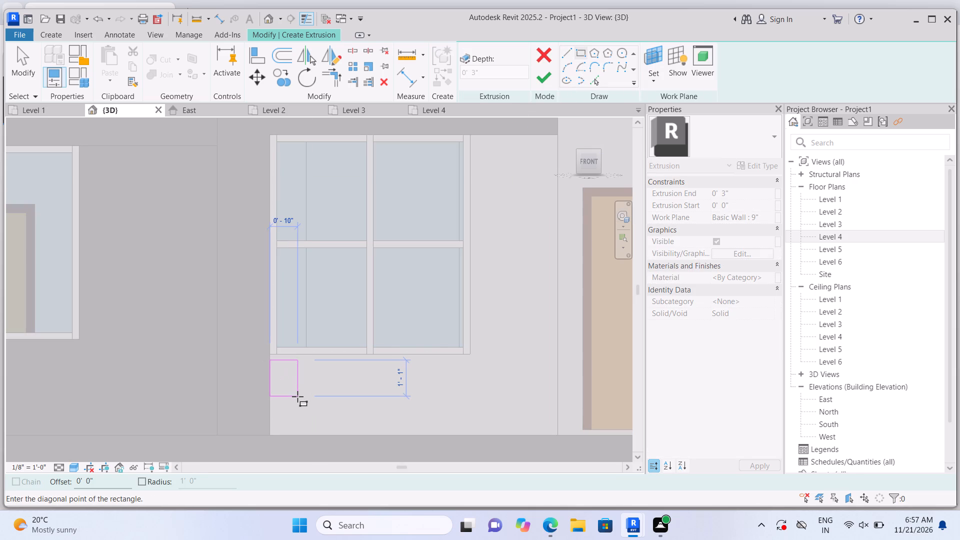
key(Escape)
scroll(283, 378, up, 3)
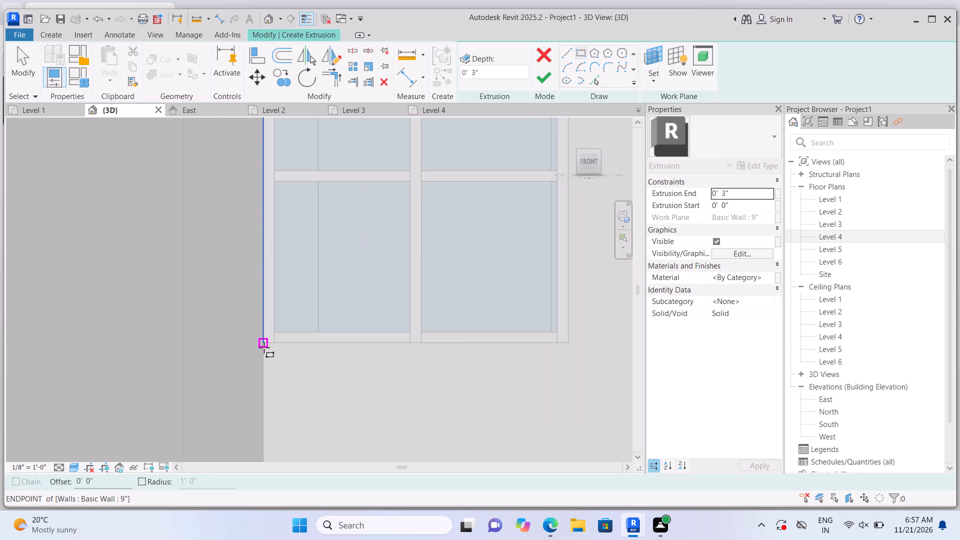
click(264, 347)
scroll(325, 438, down, 6)
scroll(423, 456, up, 2)
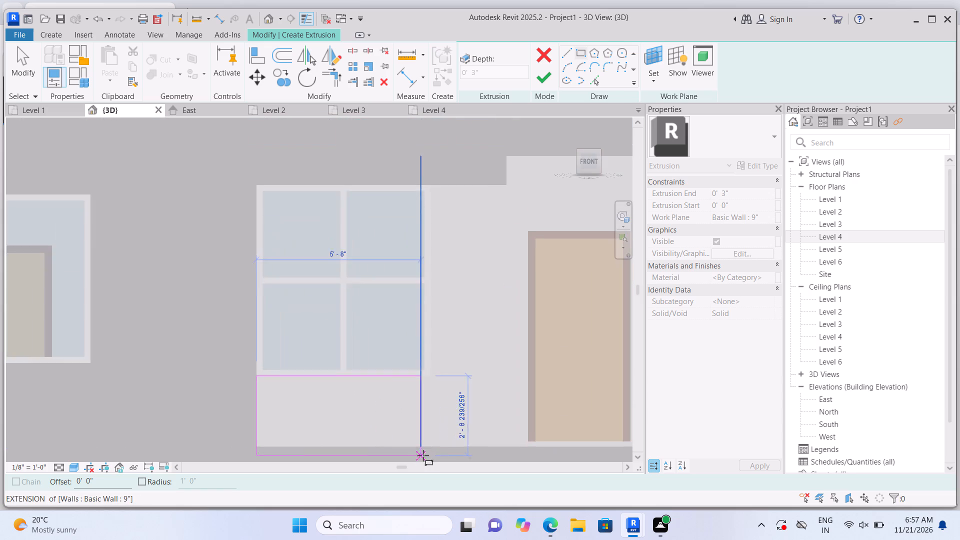
scroll(423, 455, up, 1)
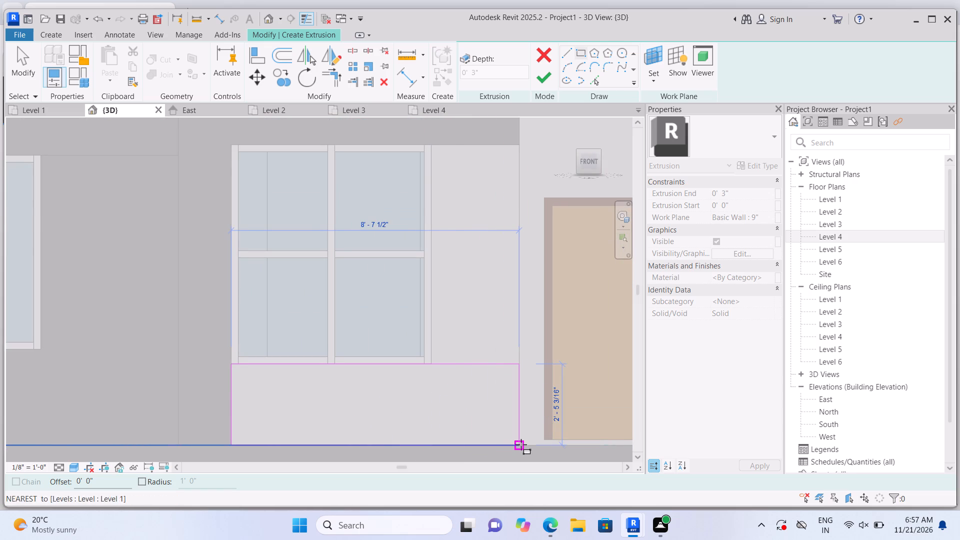
click(521, 444)
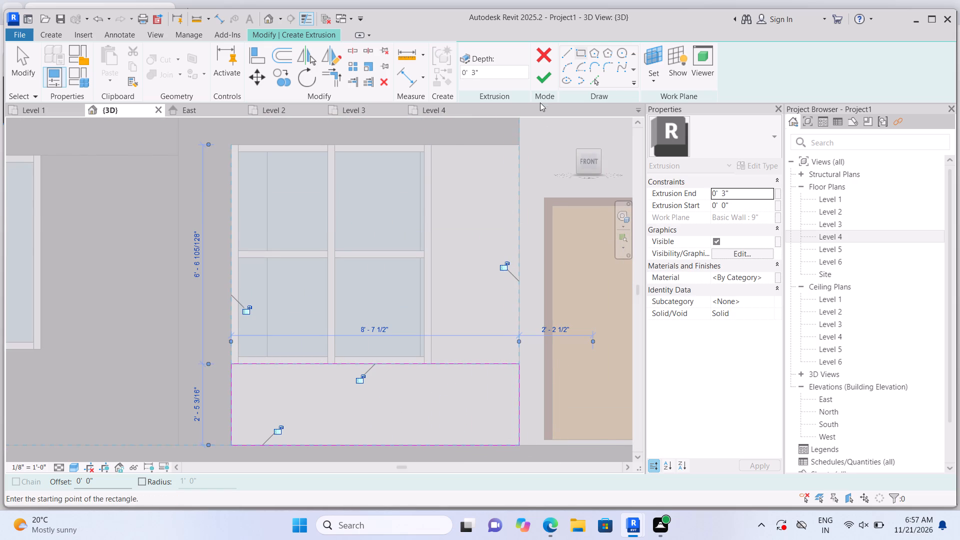
click(545, 85)
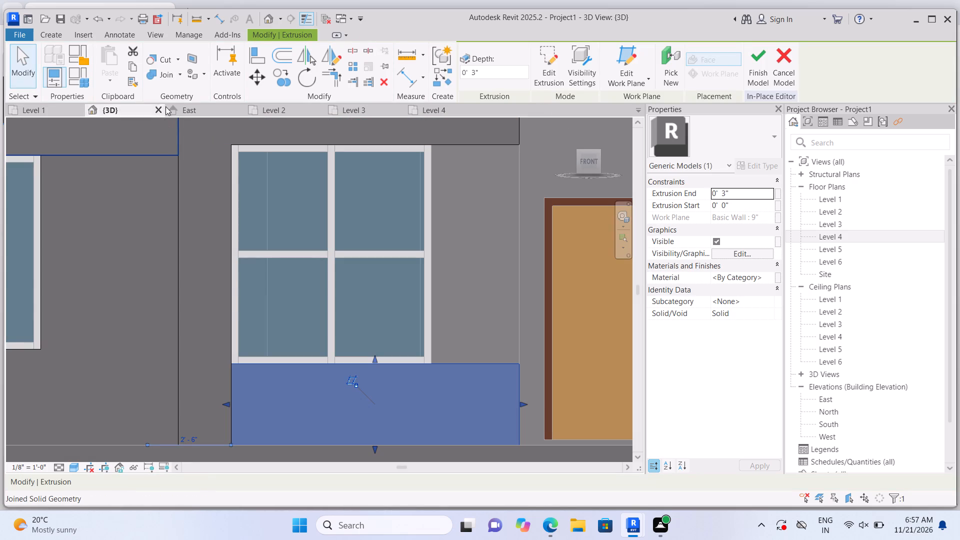
Join the vertical strip beside the four-pane ground-floor window with the extruded panel beneath the window.
click(181, 76)
click(180, 92)
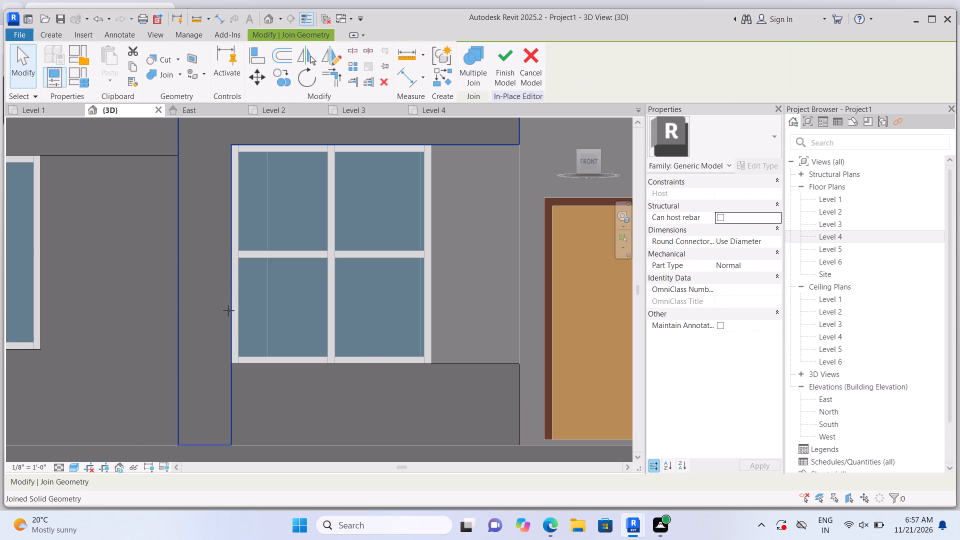
click(231, 332)
click(271, 394)
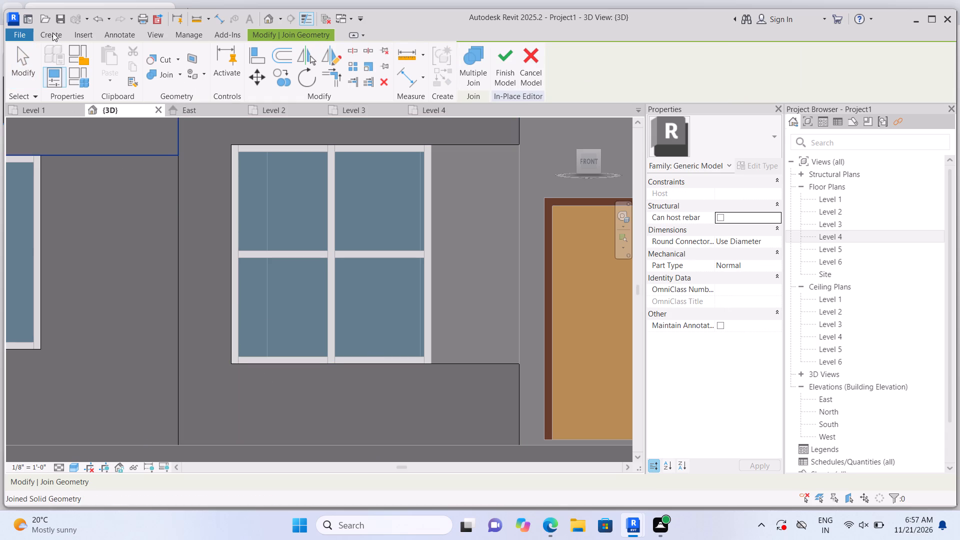
Extrude a 3" deep rectangle on the wall filling the door side of the four-pane ground-floor window, from the upper band down to the lower panel.
click(52, 32)
click(104, 68)
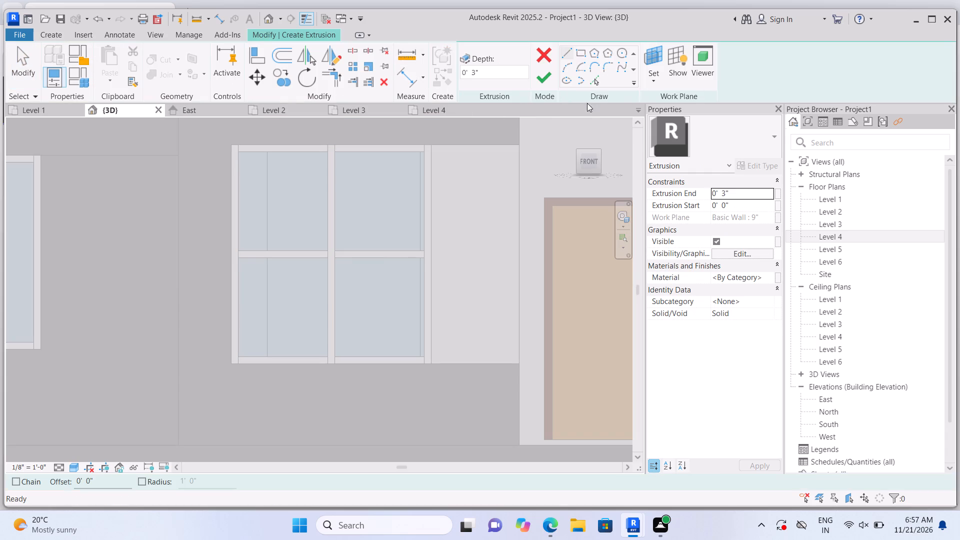
click(650, 83)
click(662, 127)
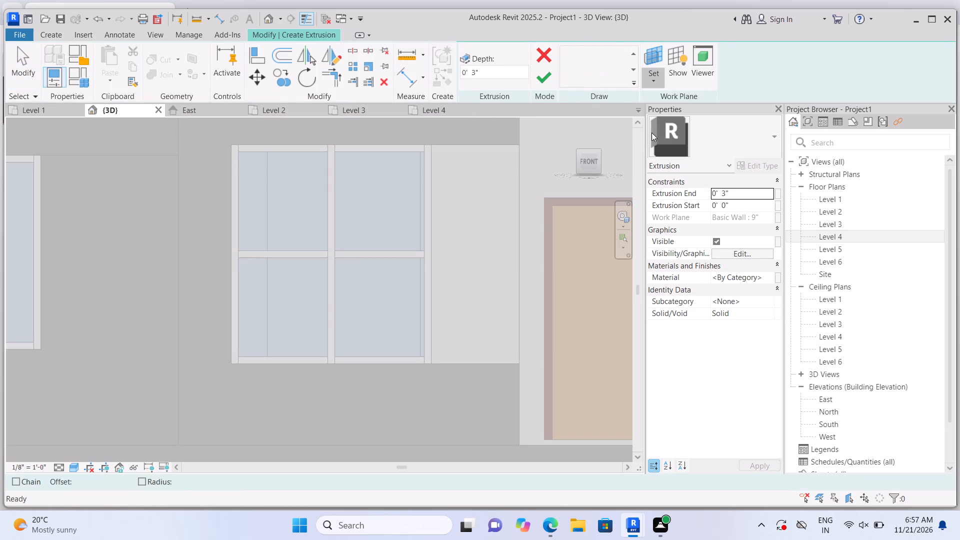
click(489, 238)
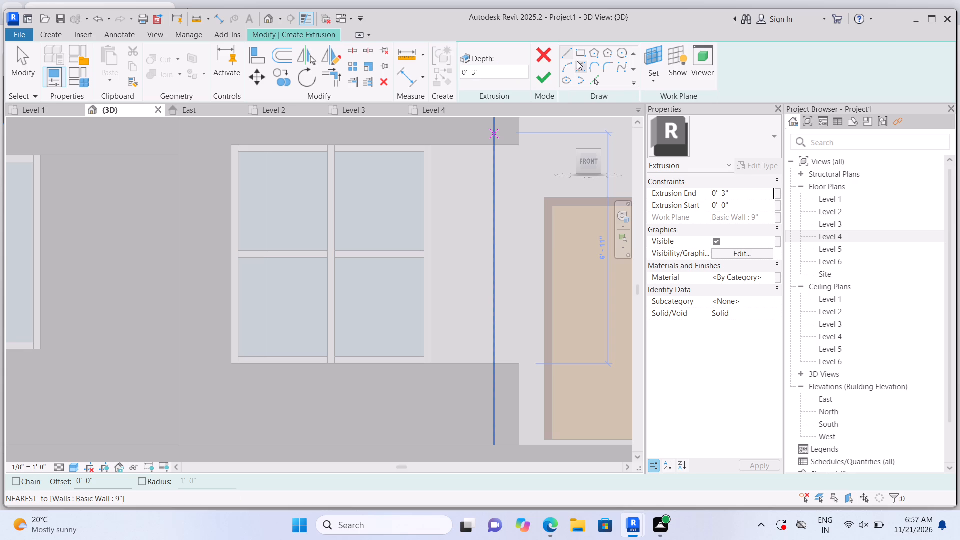
click(583, 53)
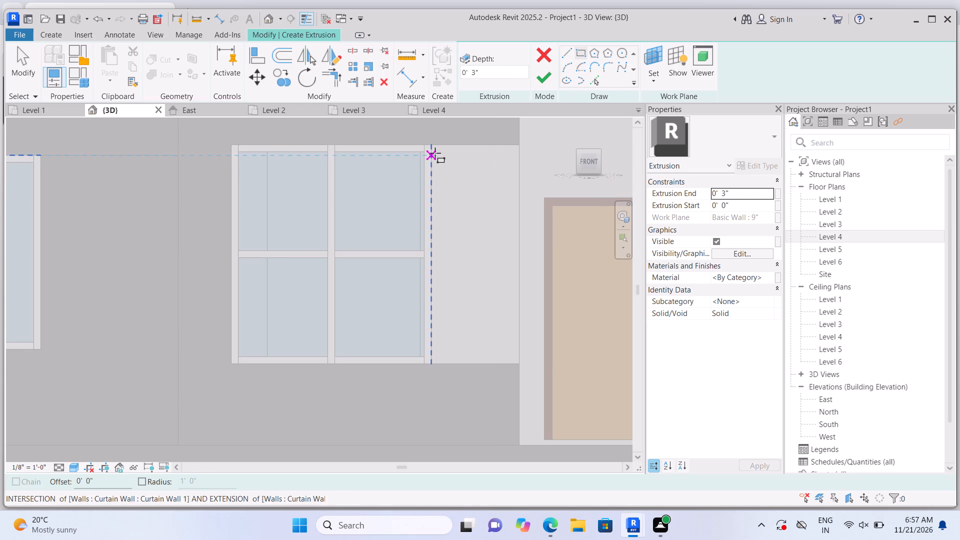
click(433, 148)
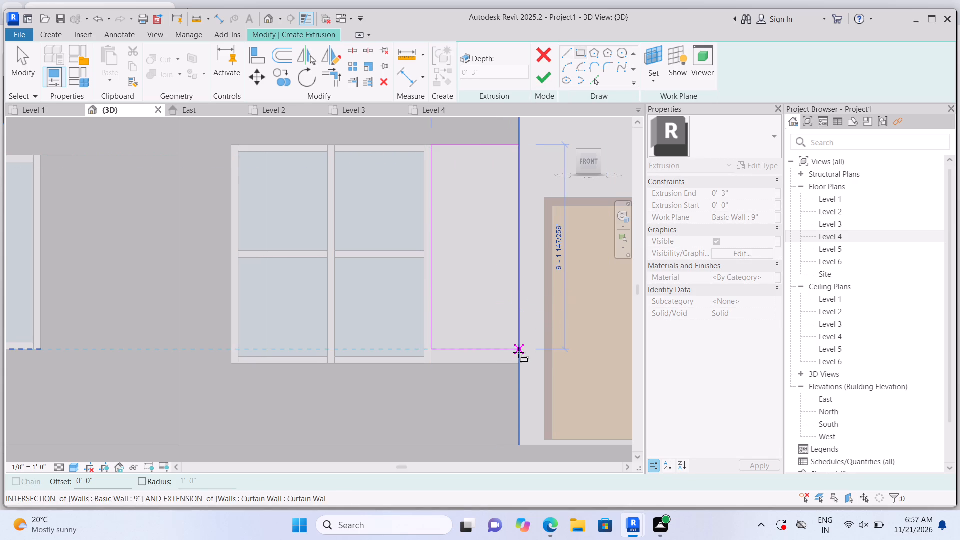
click(518, 360)
click(548, 79)
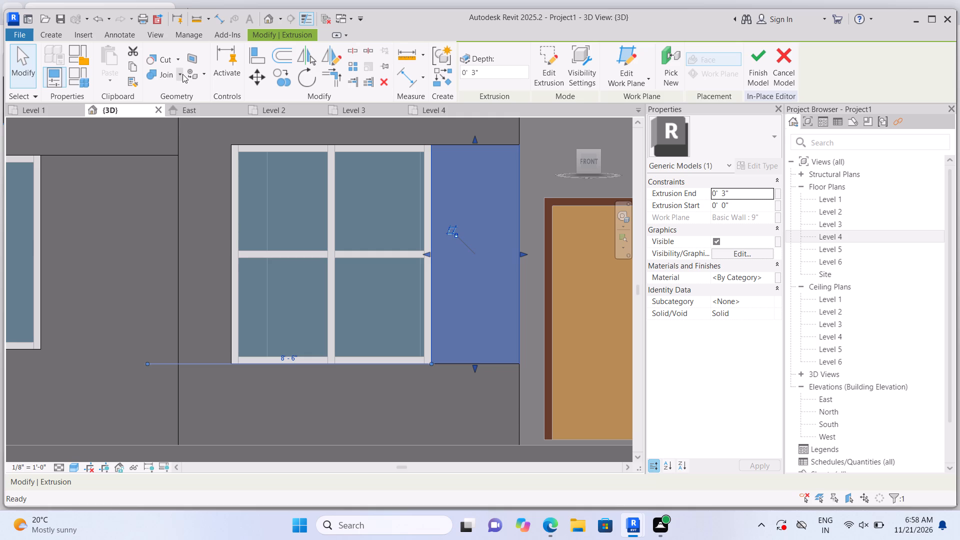
Join the new door-side rectangle with the extruded band above the four-pane ground-floor window.
click(182, 74)
click(186, 91)
click(455, 227)
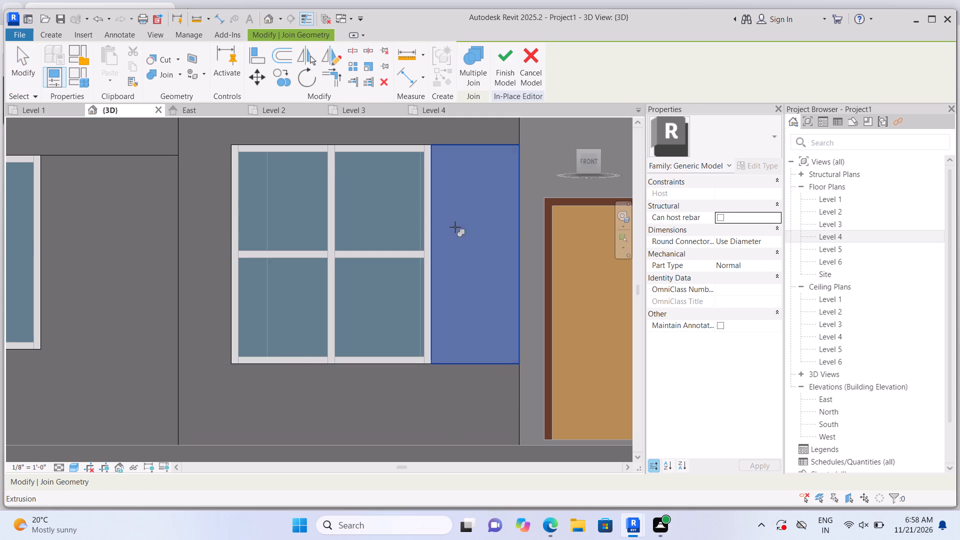
click(452, 148)
Examine the front facade's extrusions around the windows on all floors for remaining seams and unfinished areas.
scroll(433, 261, down, 9)
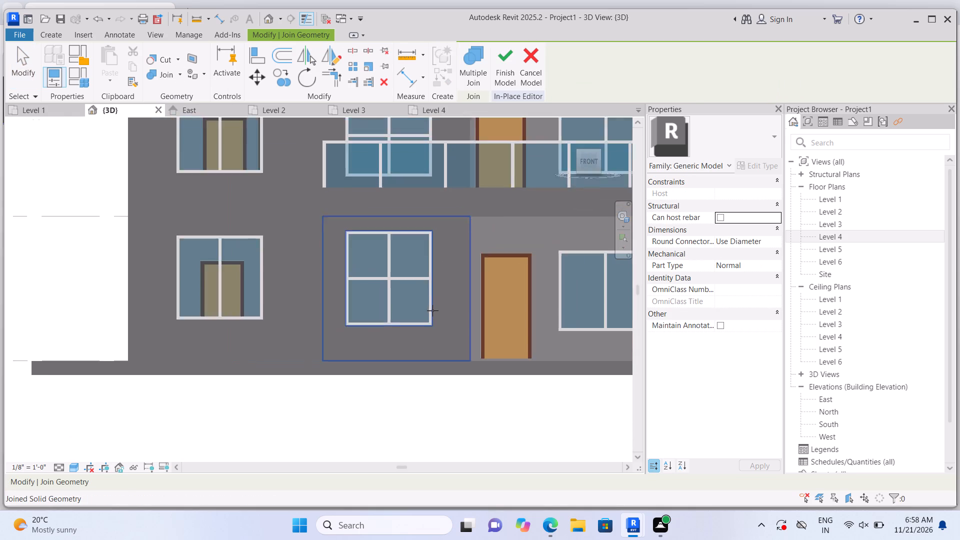
scroll(432, 310, down, 6)
scroll(478, 315, up, 4)
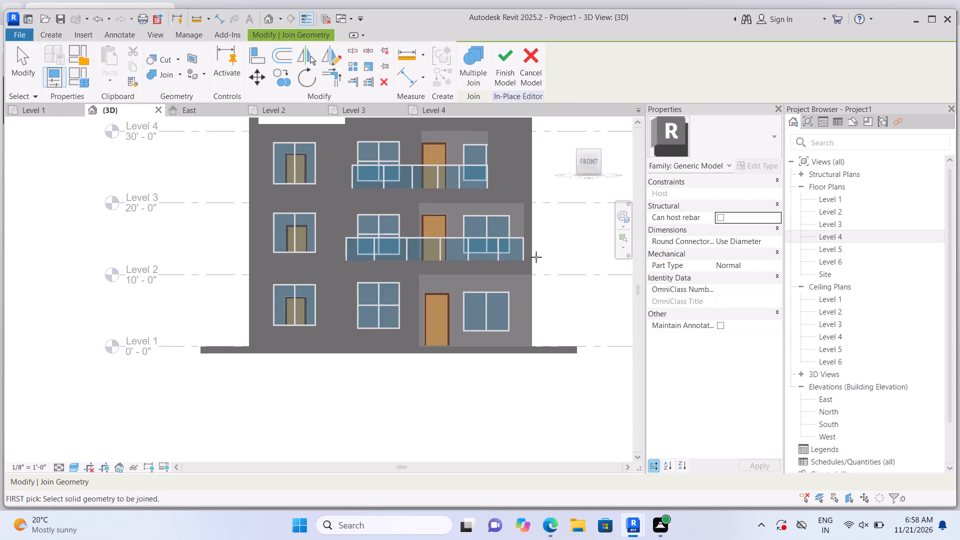
scroll(536, 257, up, 1)
scroll(536, 257, down, 1)
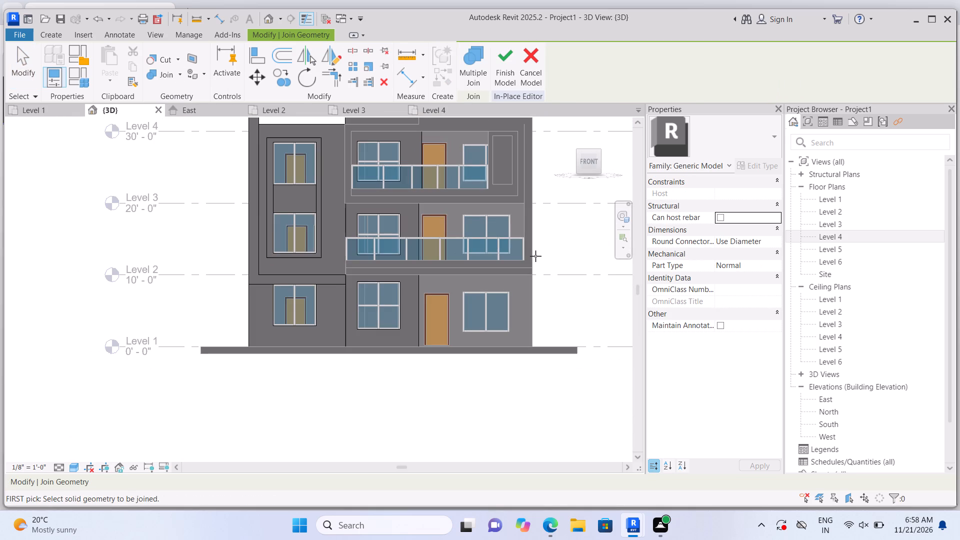
scroll(360, 206, up, 5)
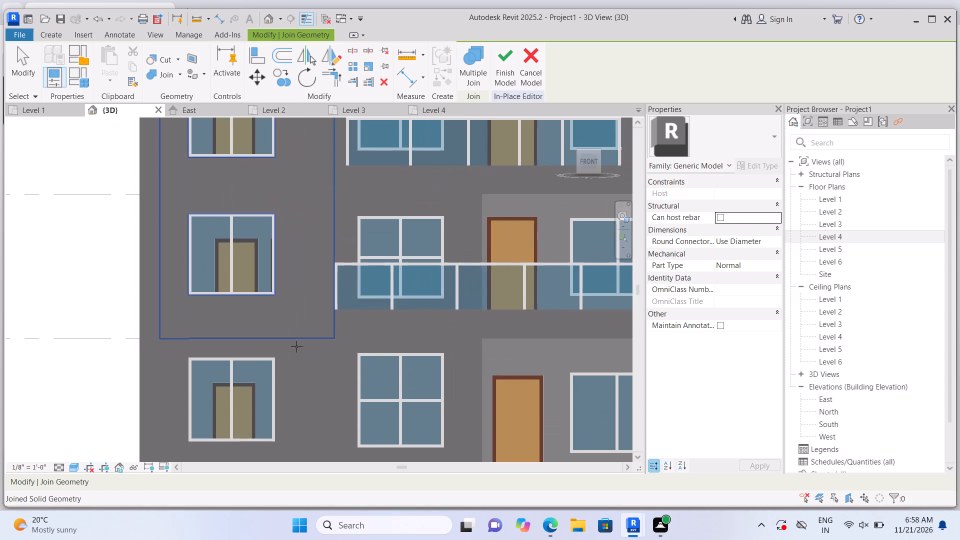
scroll(323, 204, up, 9)
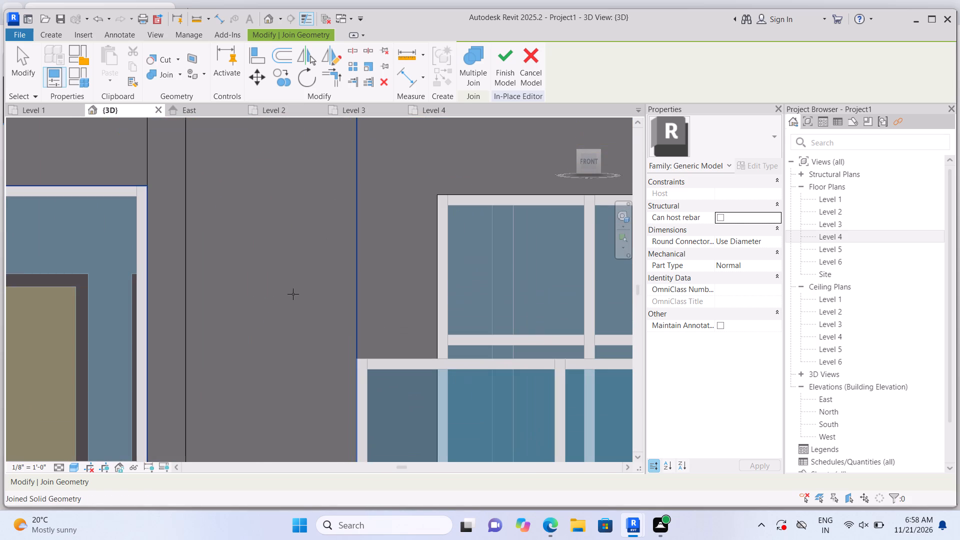
scroll(293, 294, down, 12)
scroll(286, 153, up, 2)
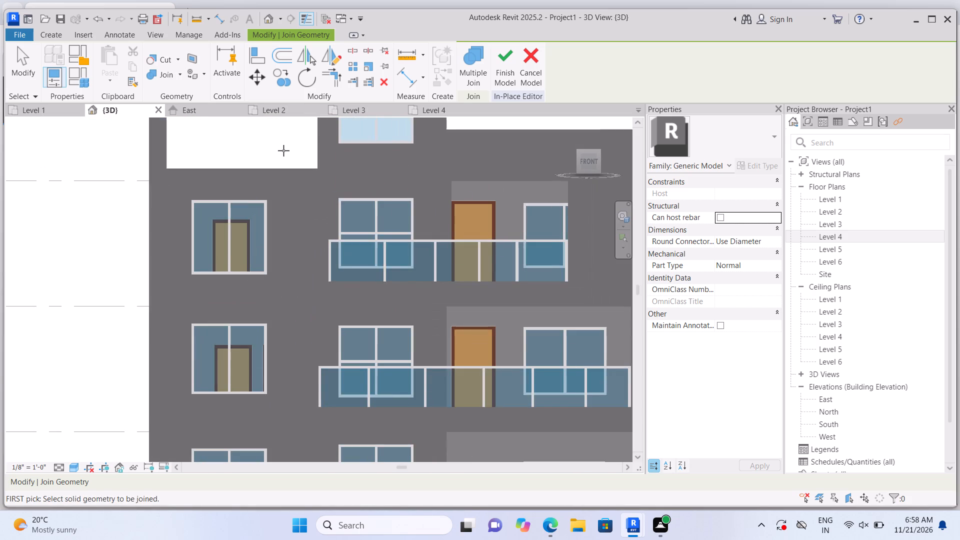
scroll(281, 160, up, 1)
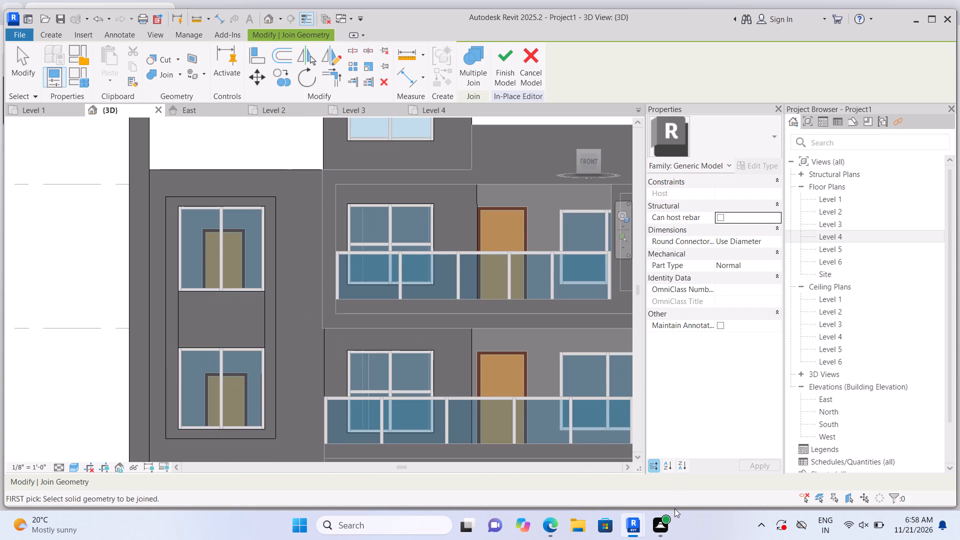
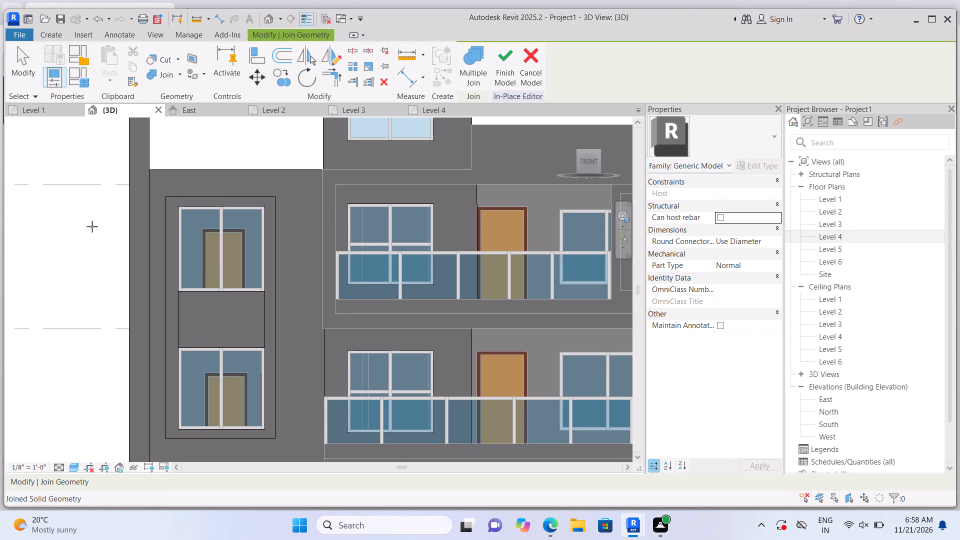
Start a void extrusion on the facade extrusion's front face and sketch a thin full-width horizontal rectangle above the two-pane Level 3 window.
click(55, 39)
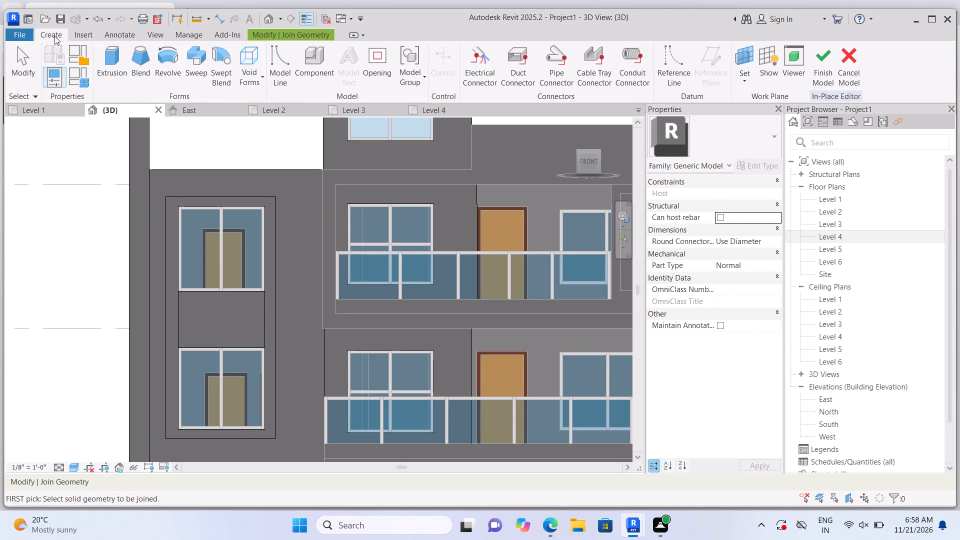
click(262, 74)
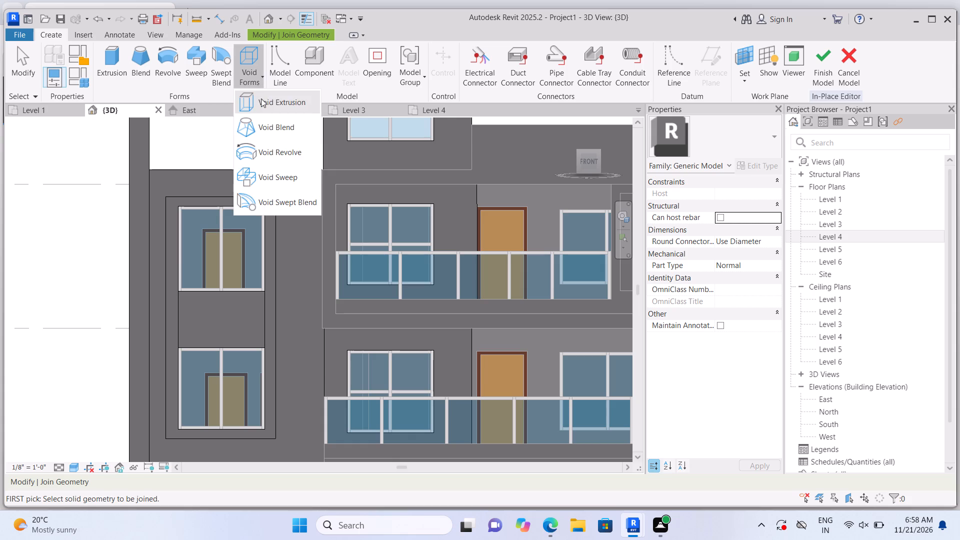
click(262, 99)
click(648, 82)
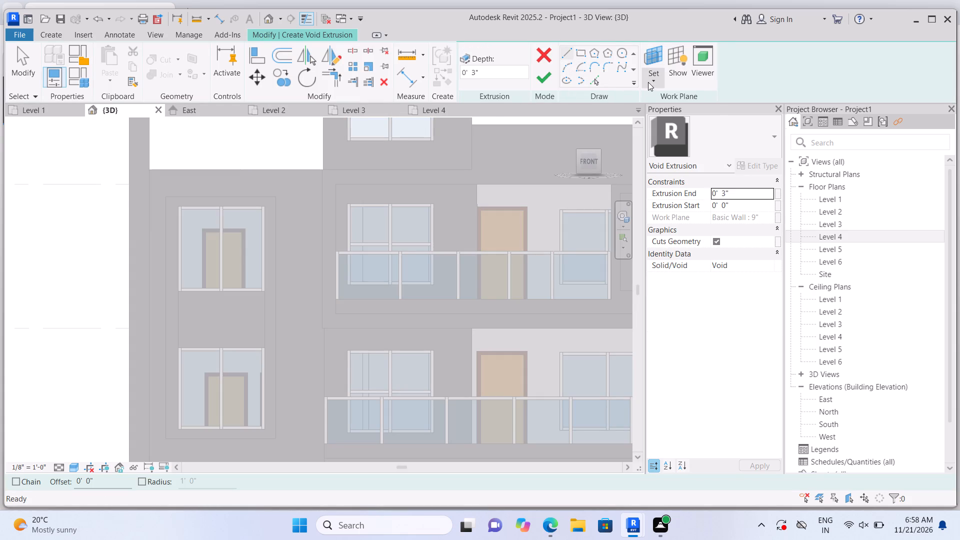
click(664, 122)
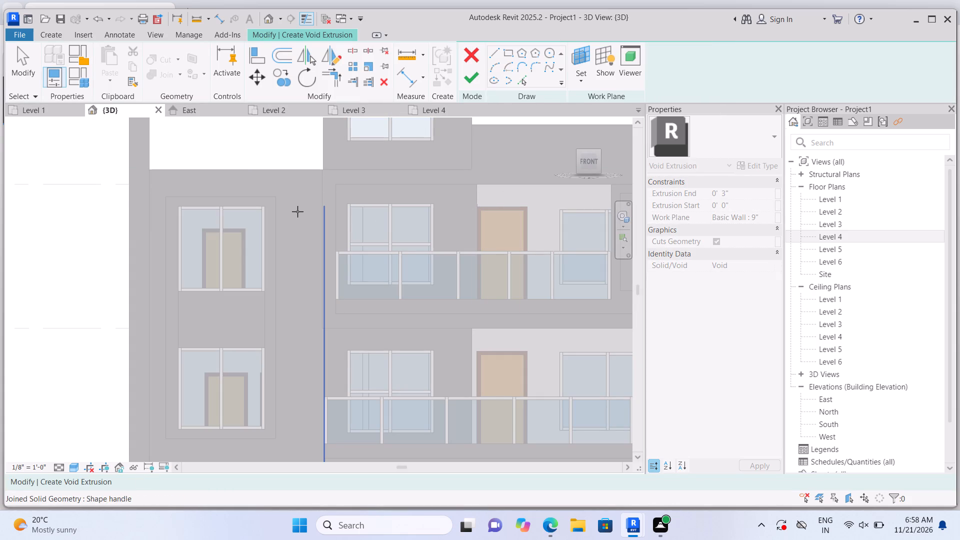
click(297, 211)
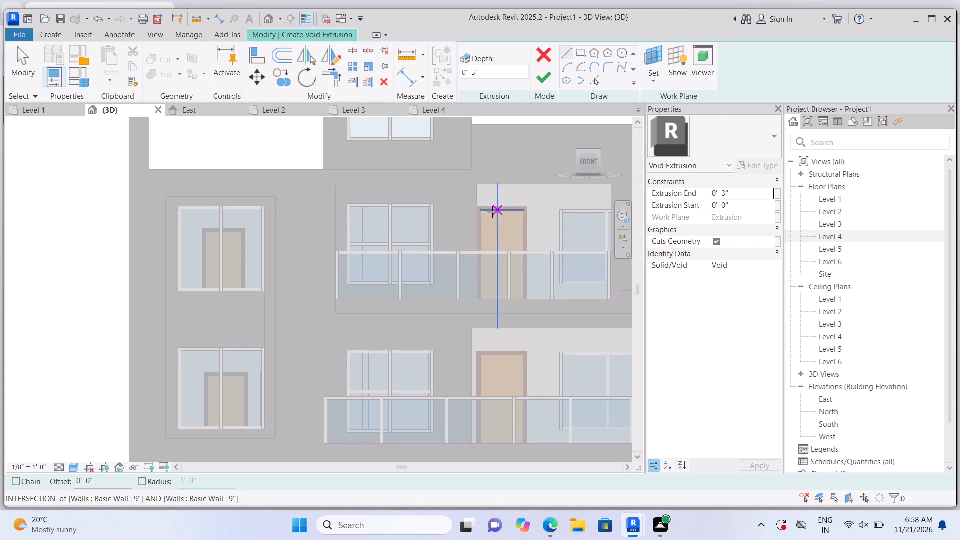
click(577, 49)
scroll(224, 193, up, 3)
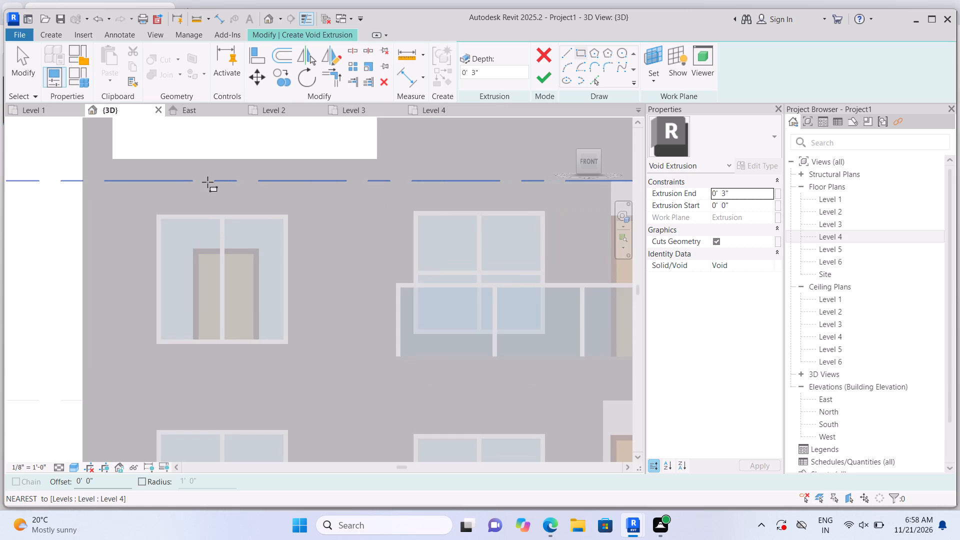
scroll(207, 182, up, 2)
scroll(97, 179, up, 2)
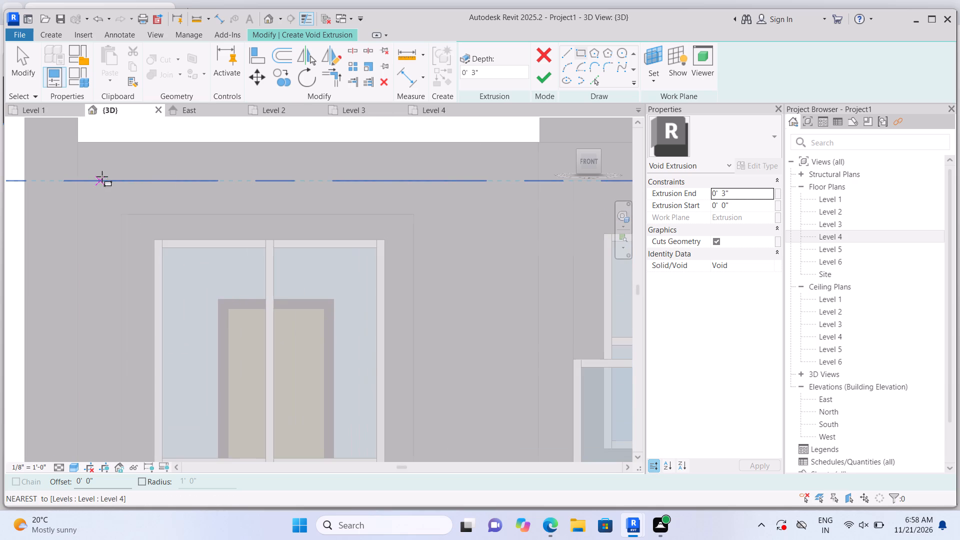
click(83, 166)
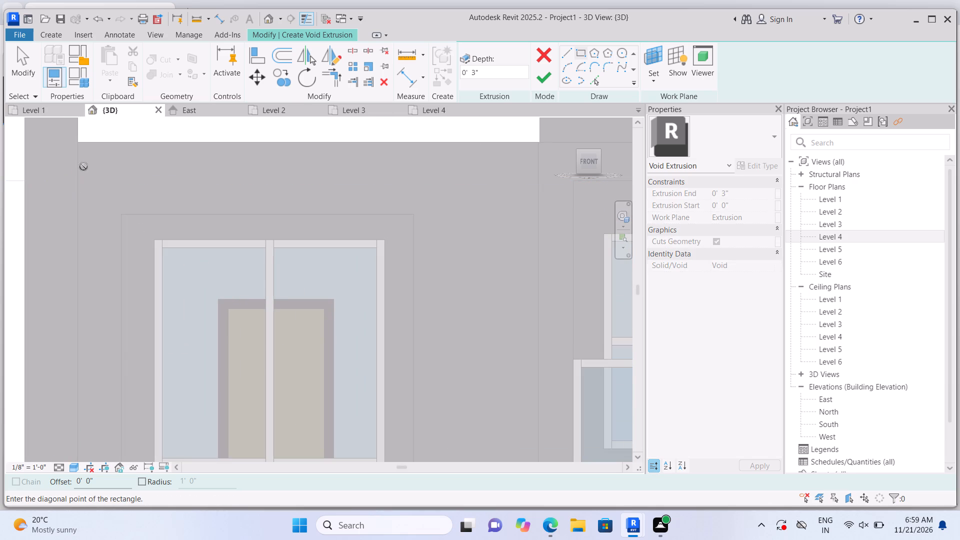
scroll(211, 186, down, 3)
scroll(429, 189, up, 4)
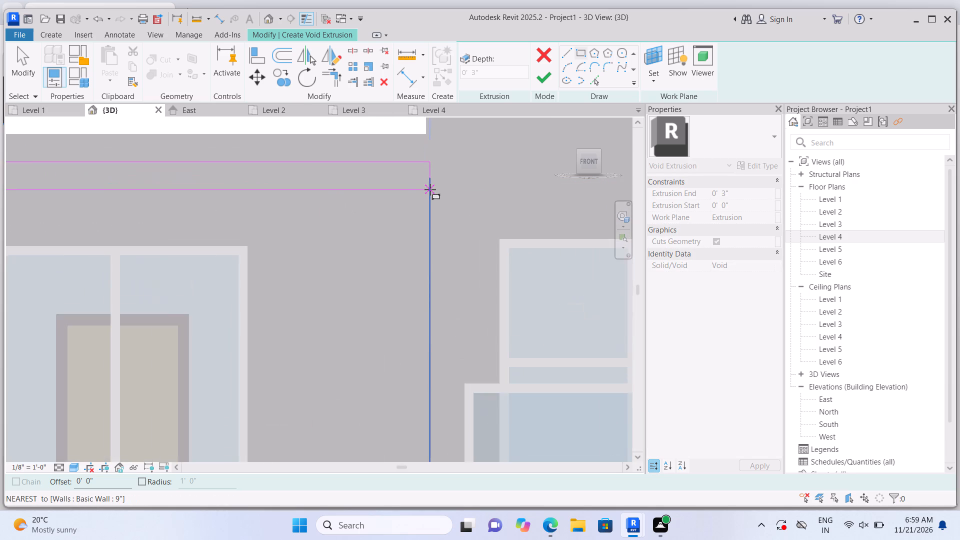
scroll(430, 189, up, 2)
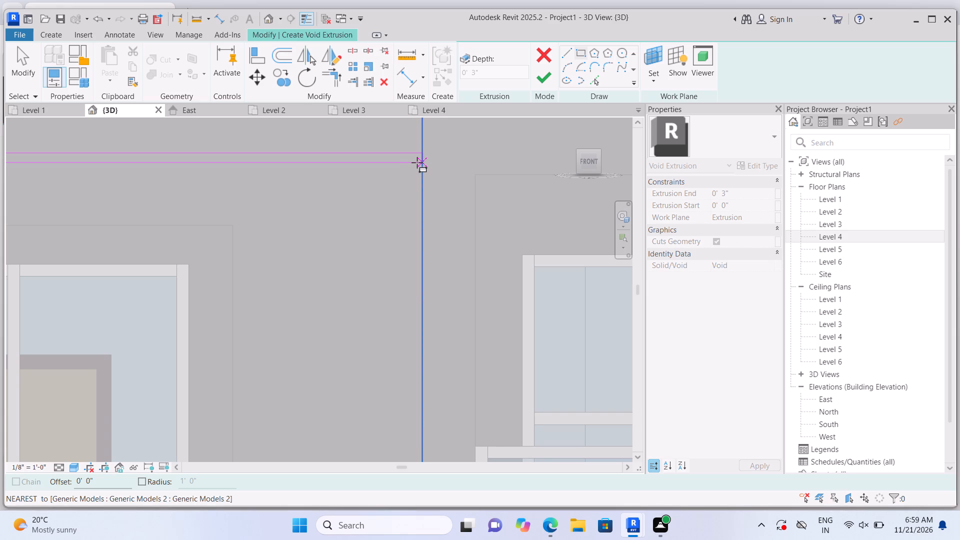
click(417, 160)
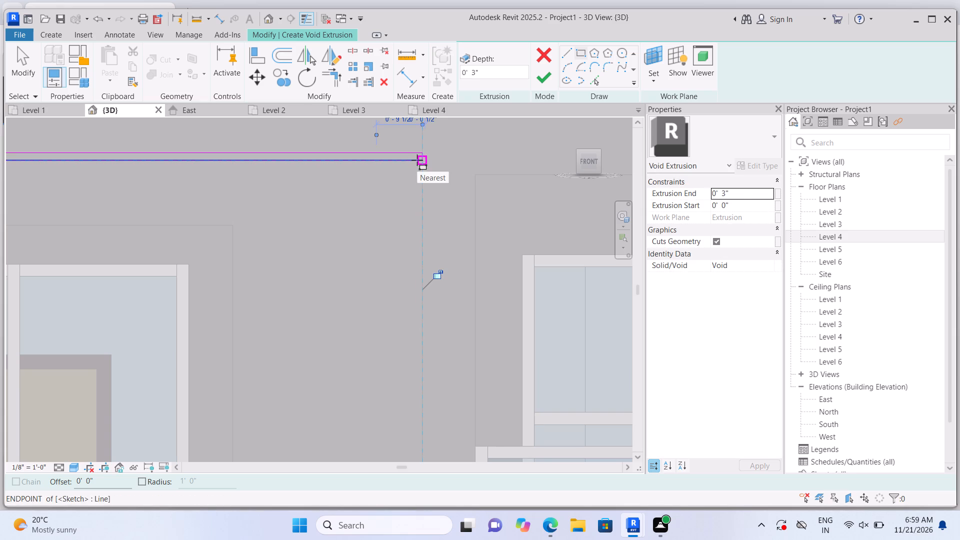
key(Escape)
Sketch a second thin horizontal rectangle just below the first, spanning the same width above the two-pane Level 3 window.
scroll(419, 161, down, 8)
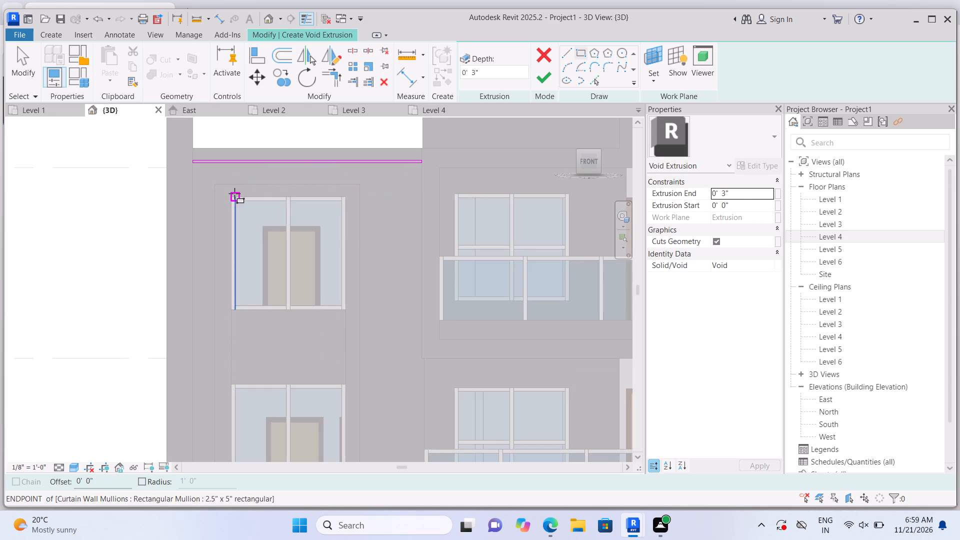
scroll(229, 193, up, 4)
scroll(186, 162, up, 2)
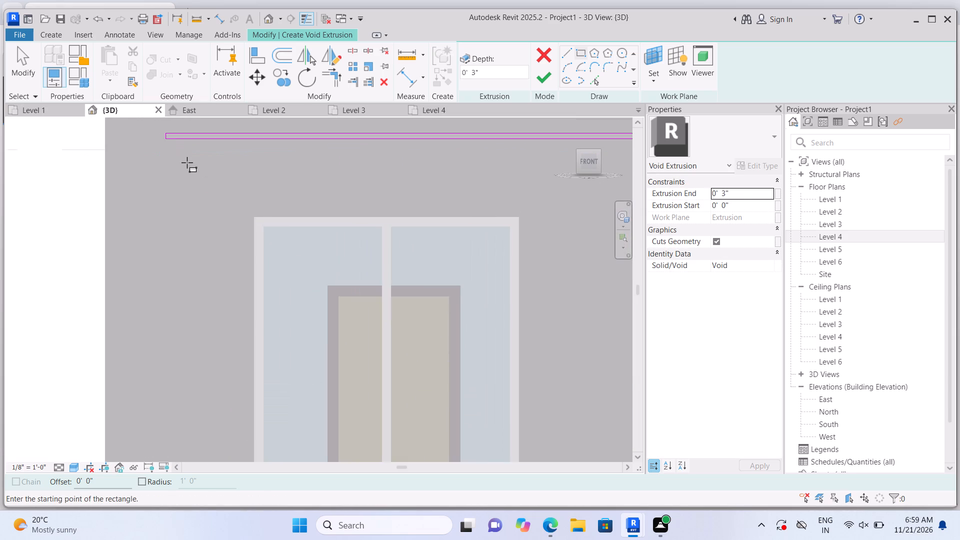
scroll(187, 162, up, 2)
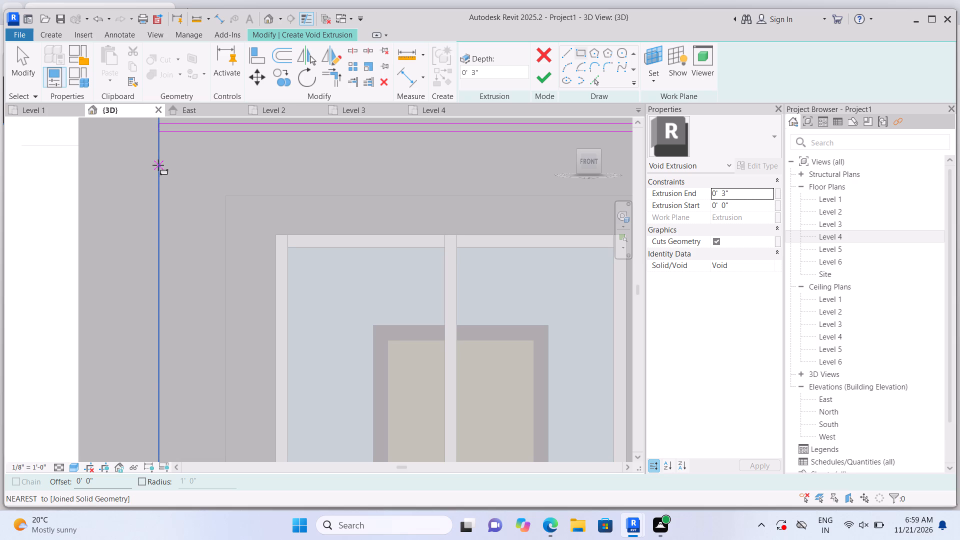
click(158, 165)
scroll(279, 175, down, 5)
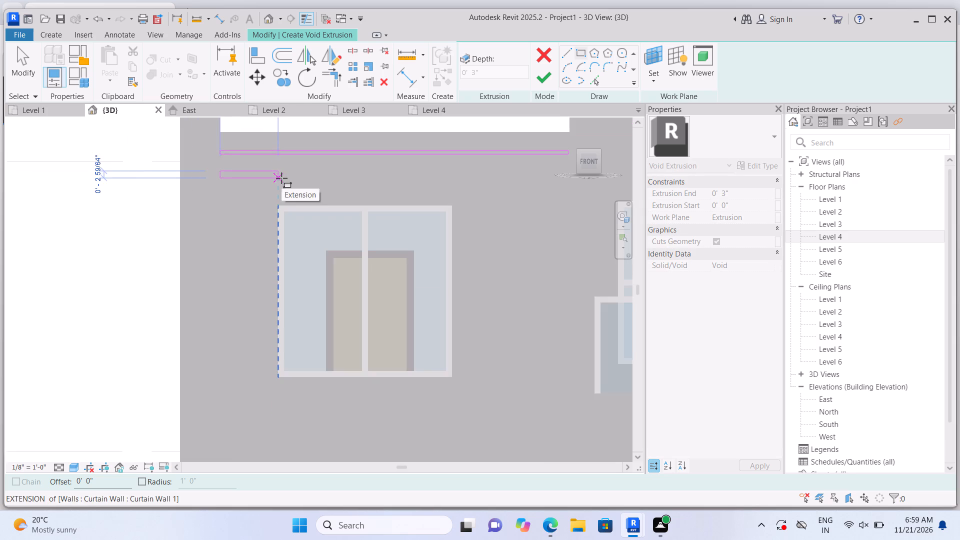
scroll(281, 178, down, 2)
scroll(491, 184, up, 5)
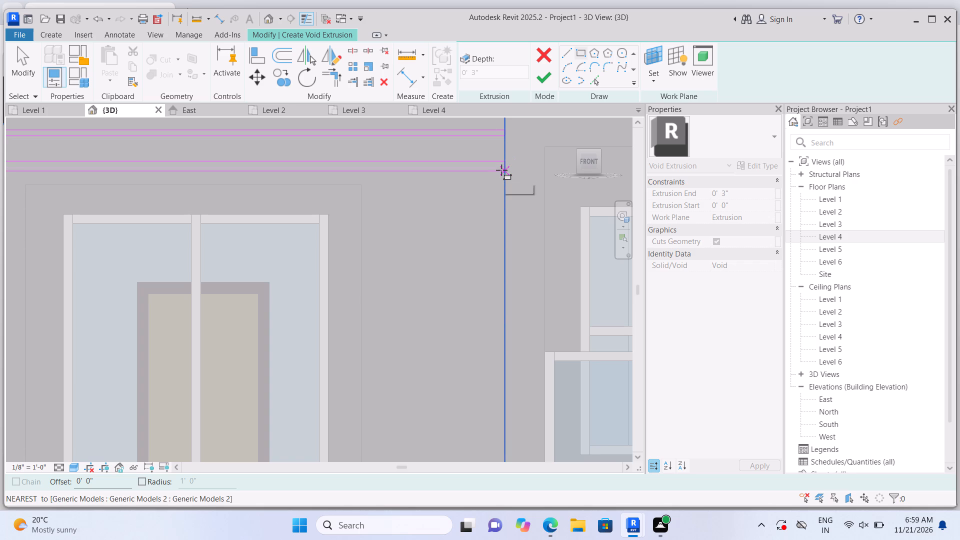
click(500, 168)
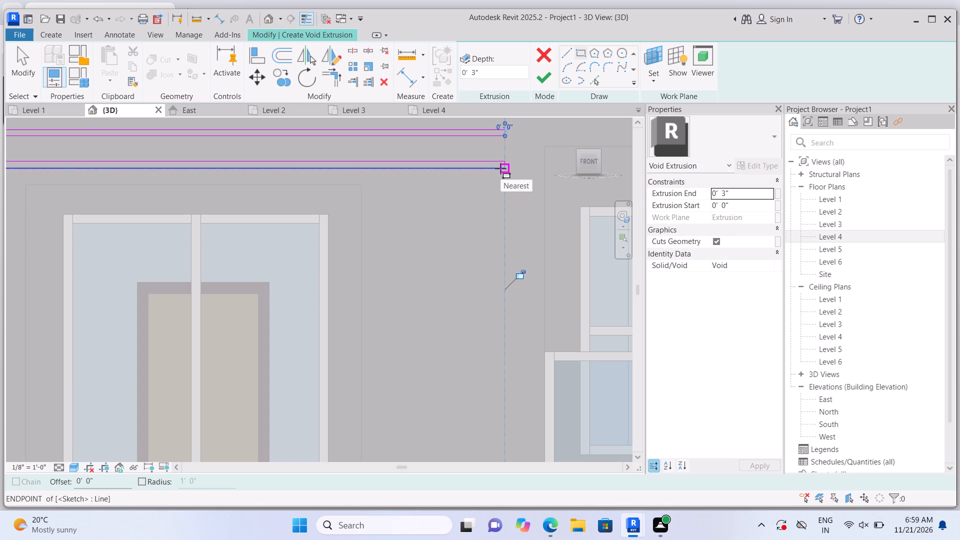
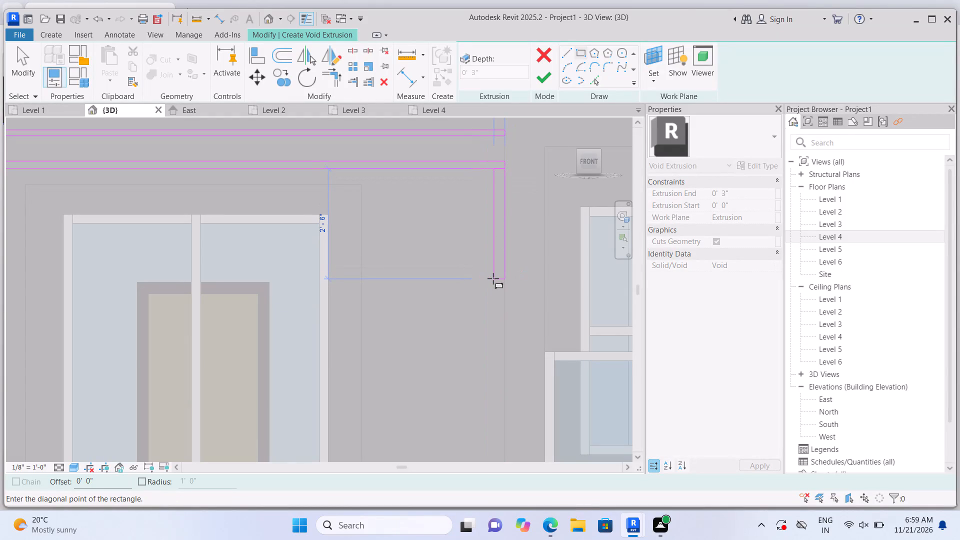
Sketch a short thin horizontal rectangle below the two full-width ones, spanning the narrow strip left of the two-pane Level 3 window.
key(Escape)
scroll(503, 258, down, 5)
scroll(354, 242, up, 2)
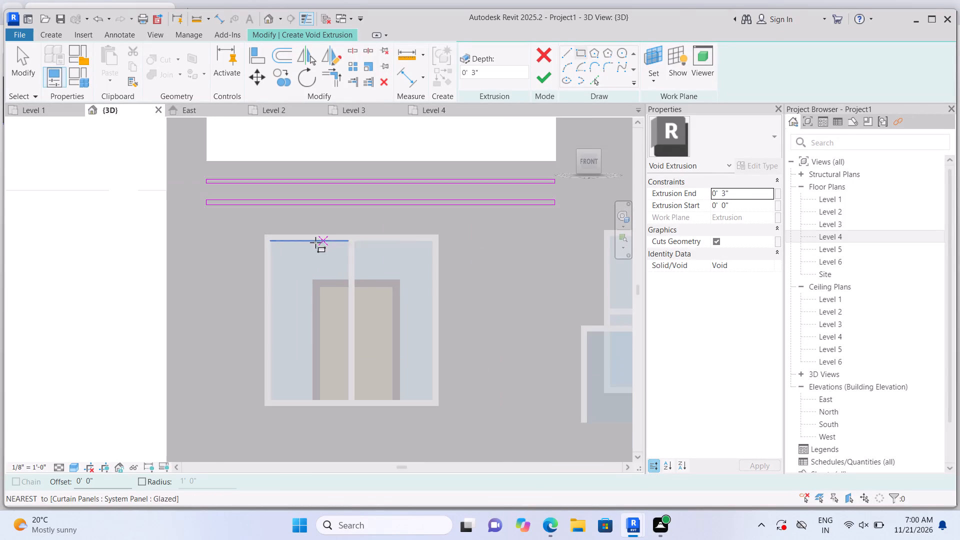
scroll(315, 242, up, 2)
scroll(268, 252, up, 1)
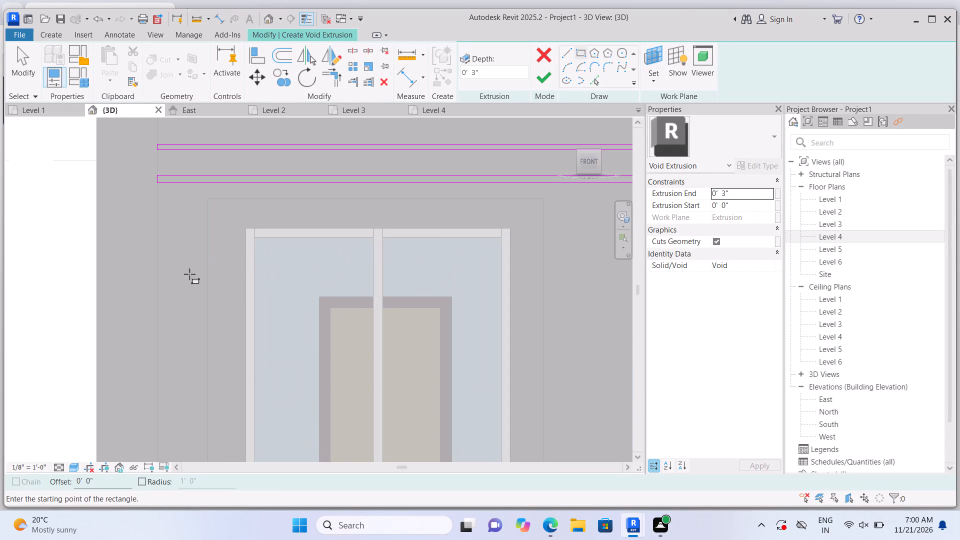
scroll(193, 221, up, 4)
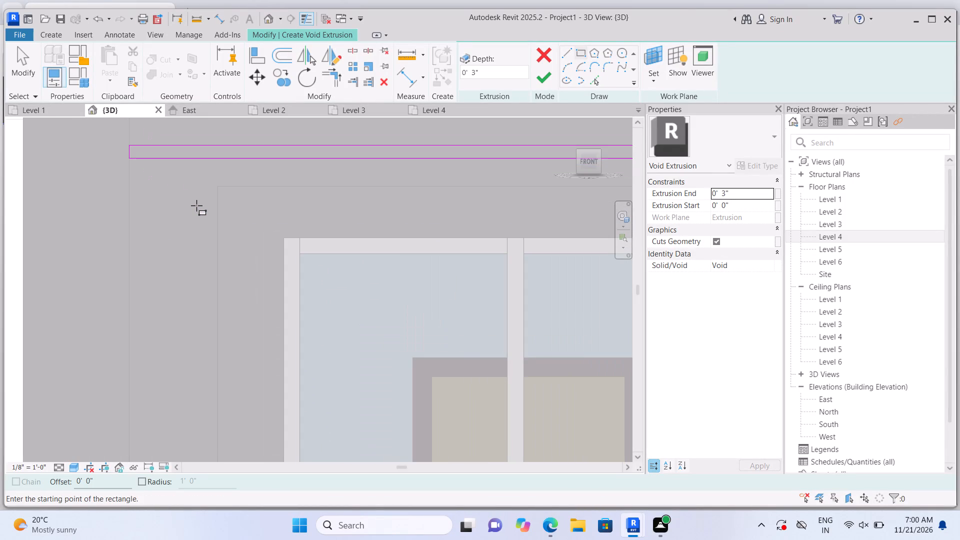
click(217, 191)
scroll(126, 216, up, 2)
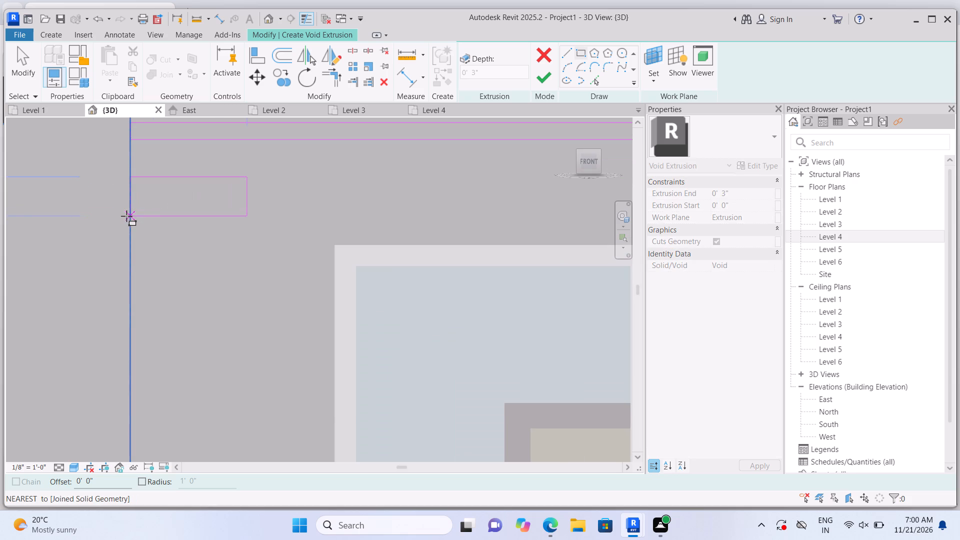
scroll(126, 216, up, 1)
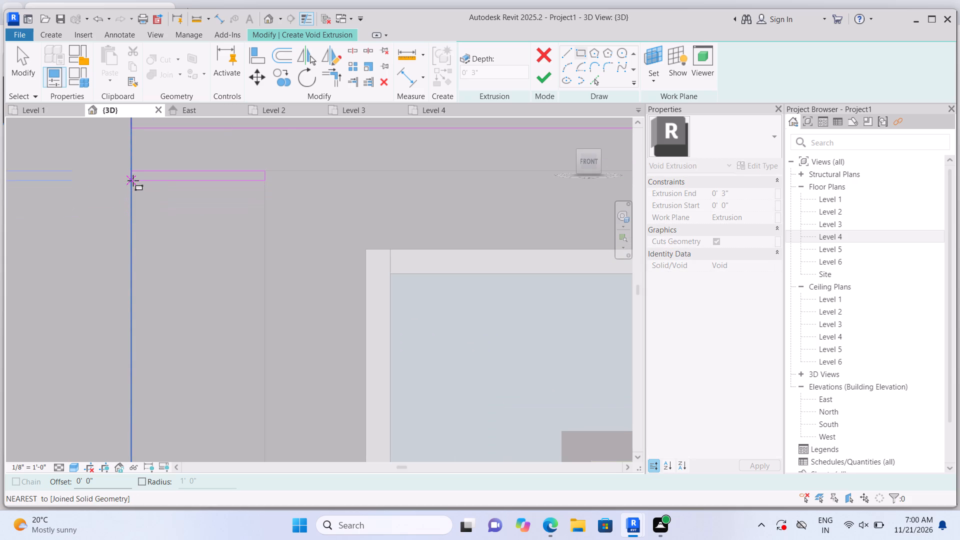
click(133, 181)
key(Escape)
Sketch a thin horizontal rectangle about 3'-3" long on the wider strip right of the window, about 4 3/8" below the second full-width rectangle.
scroll(126, 259, down, 5)
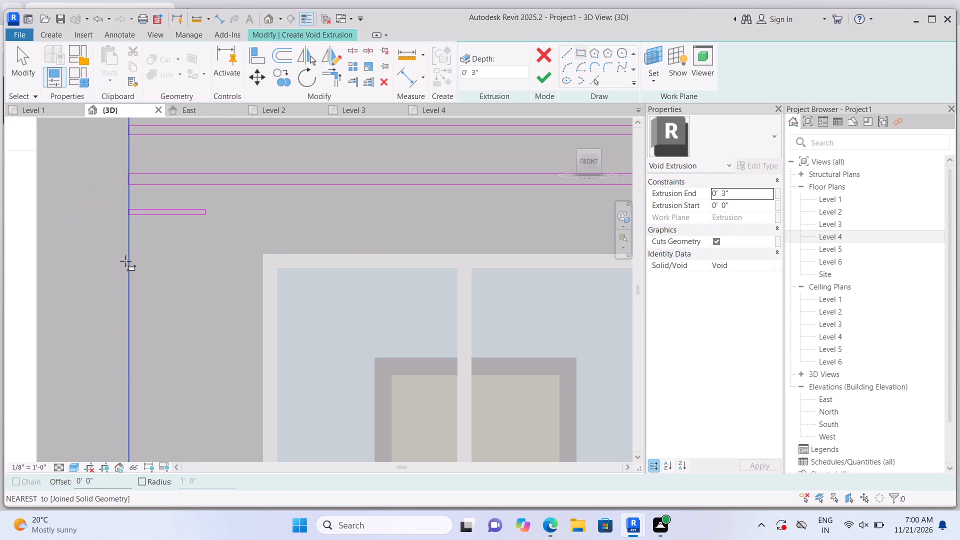
scroll(125, 261, down, 6)
scroll(382, 259, up, 5)
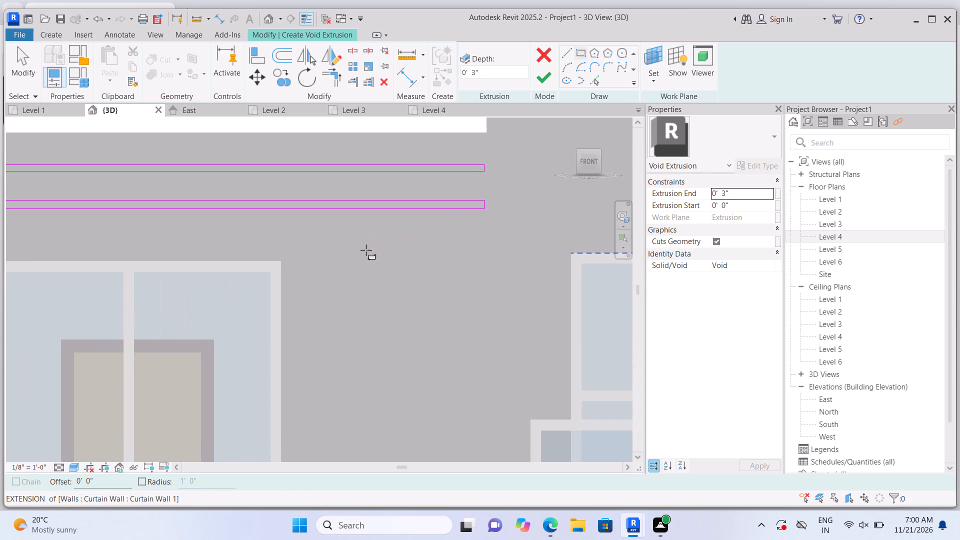
scroll(366, 250, up, 2)
click(304, 219)
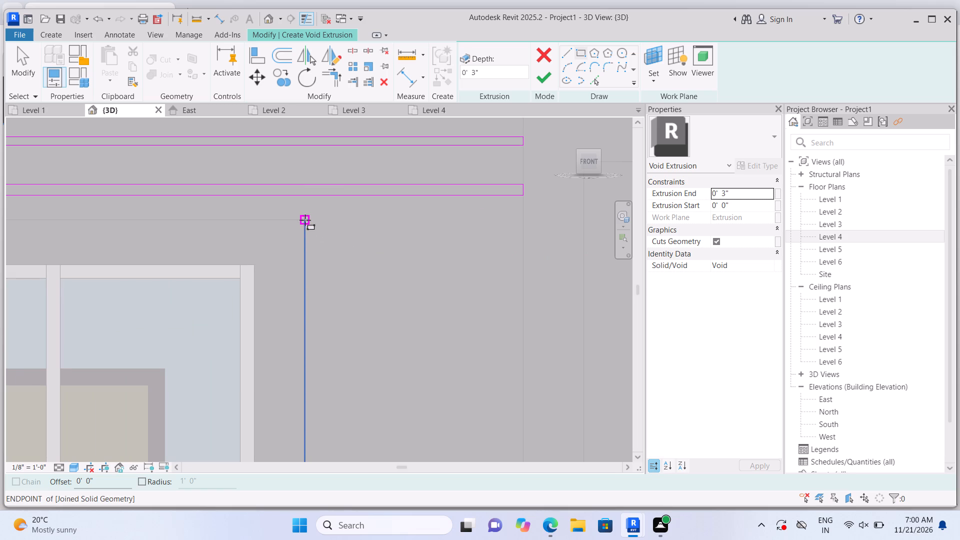
scroll(513, 229, up, 2)
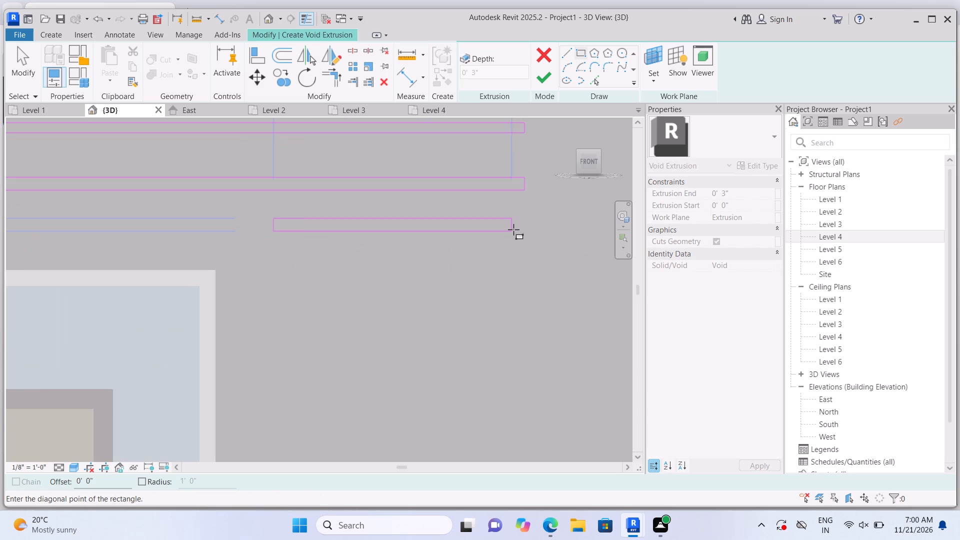
scroll(513, 229, up, 3)
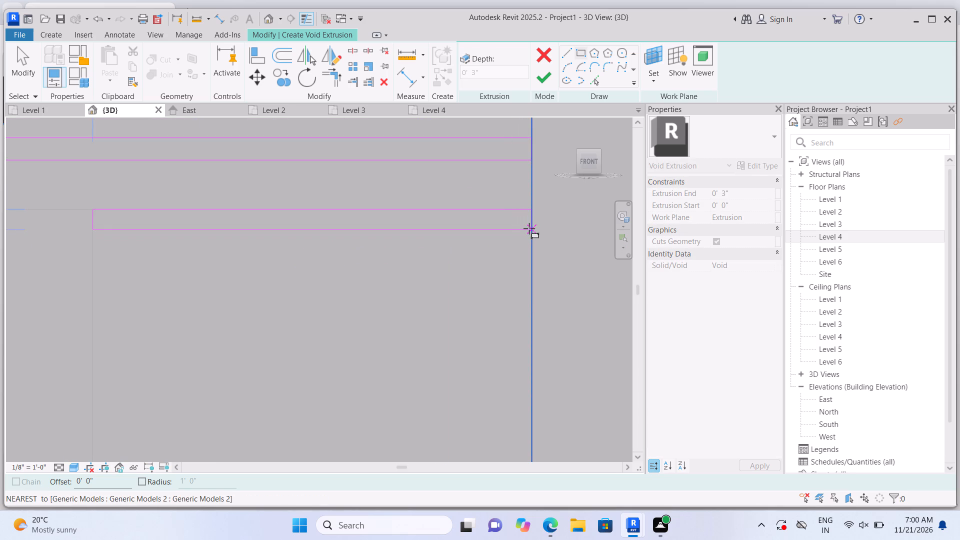
click(530, 218)
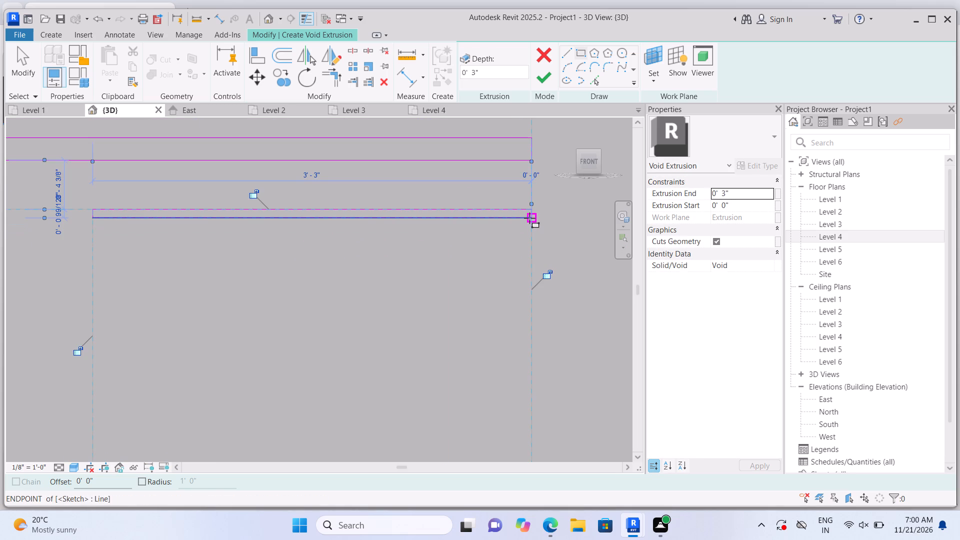
key(Escape)
Sketch a second short thin rectangle on the left strip just below the first short one, spanning the strip's full width.
scroll(529, 217, down, 12)
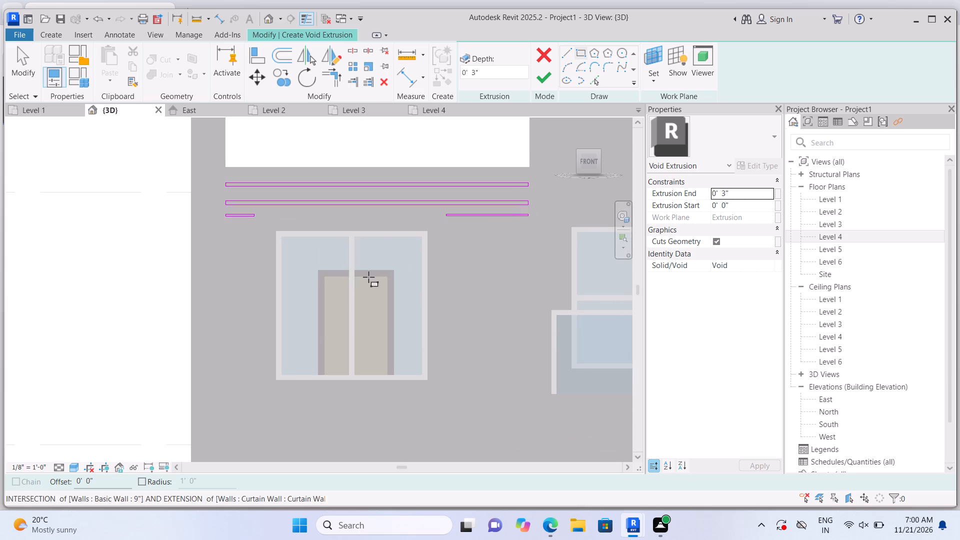
scroll(251, 263, up, 7)
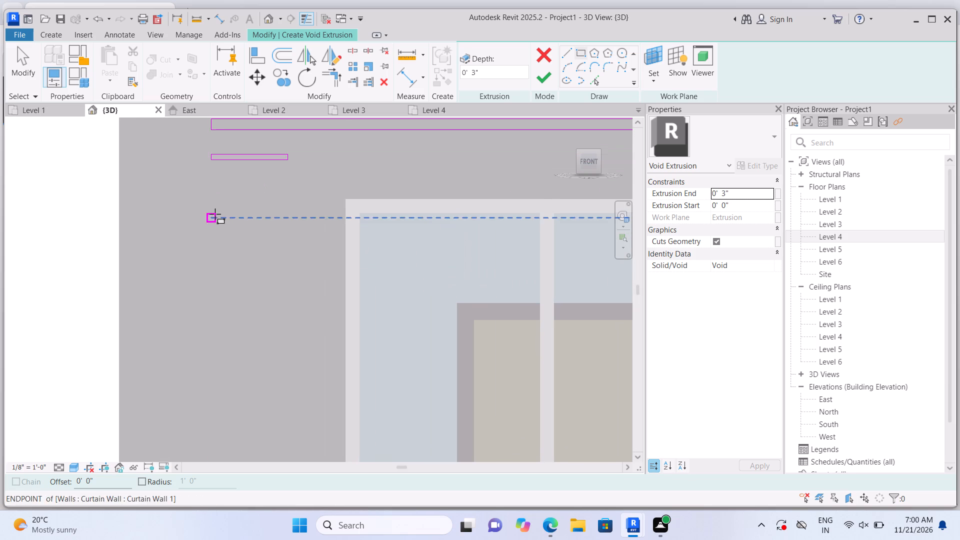
click(213, 187)
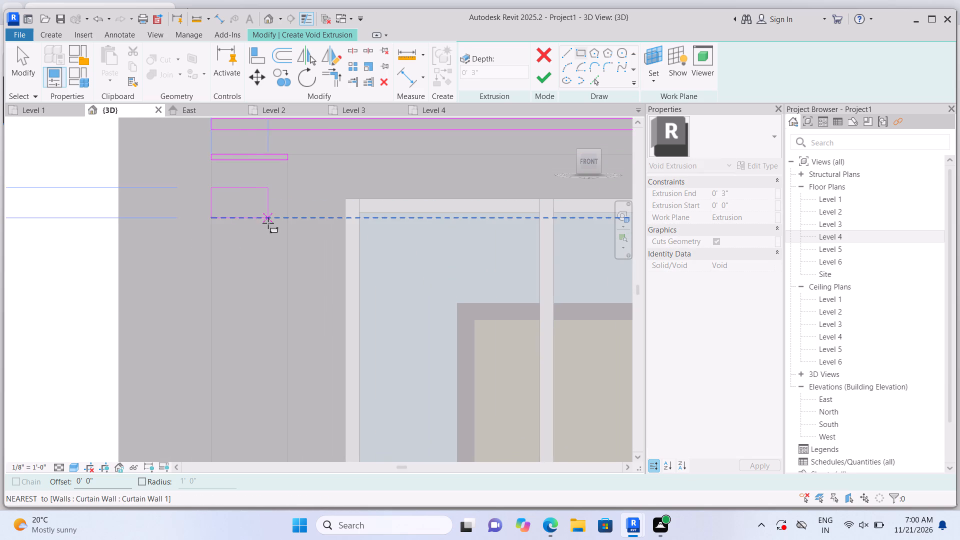
scroll(269, 223, up, 3)
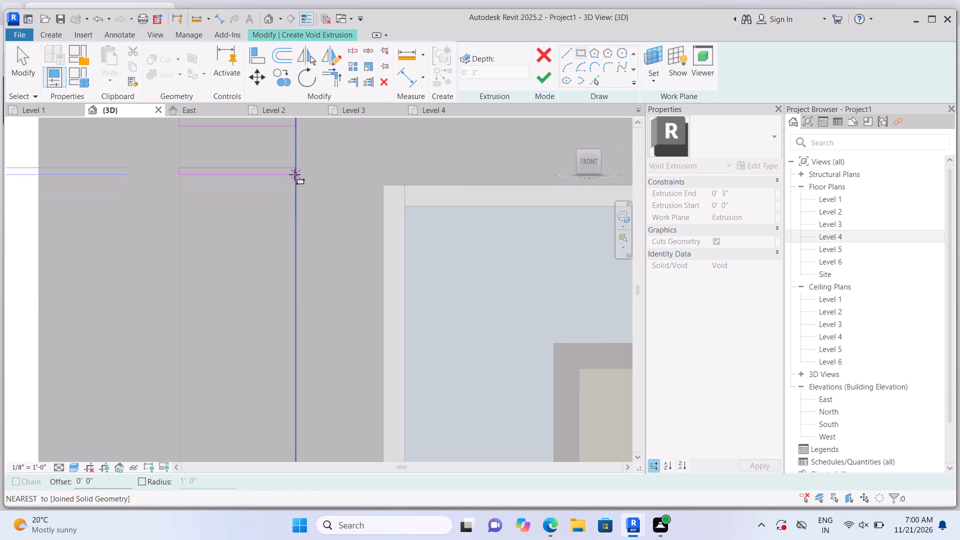
click(294, 174)
key(Escape)
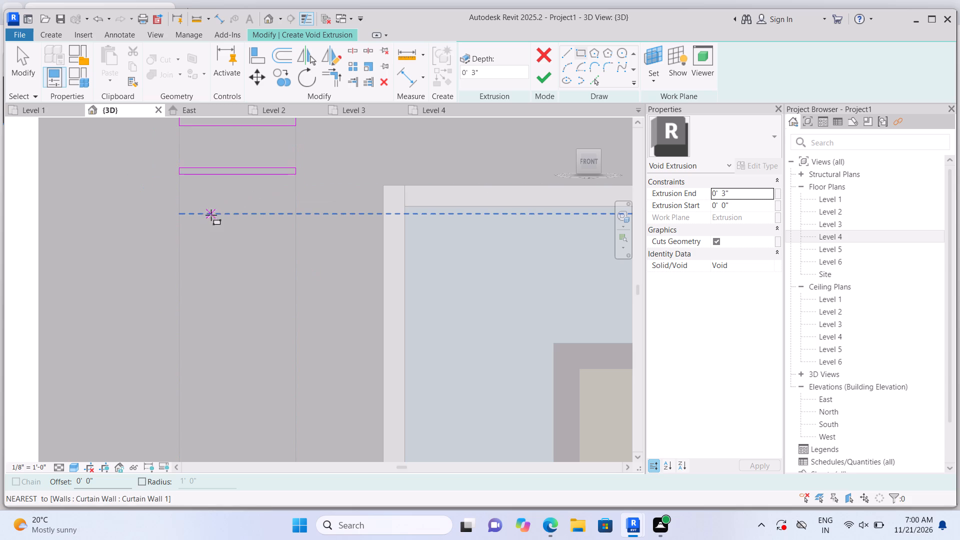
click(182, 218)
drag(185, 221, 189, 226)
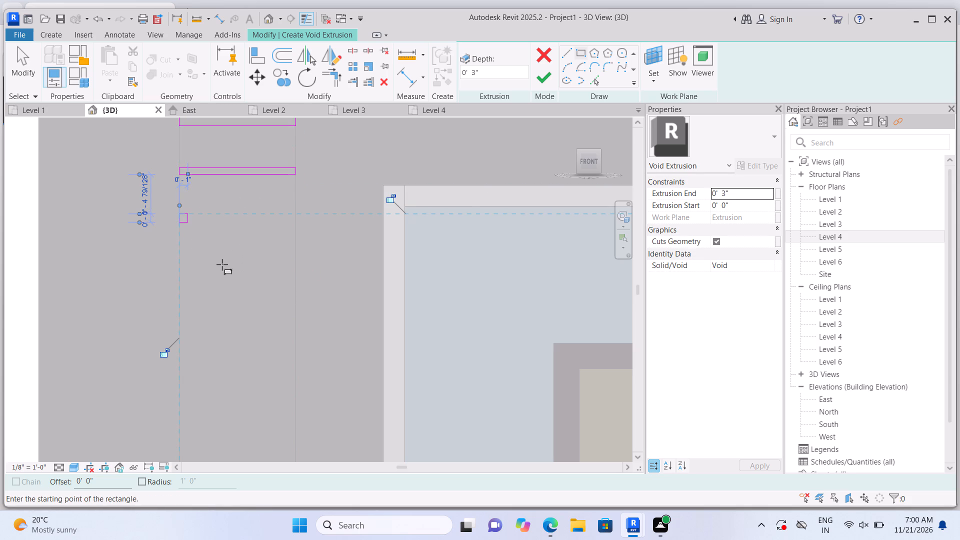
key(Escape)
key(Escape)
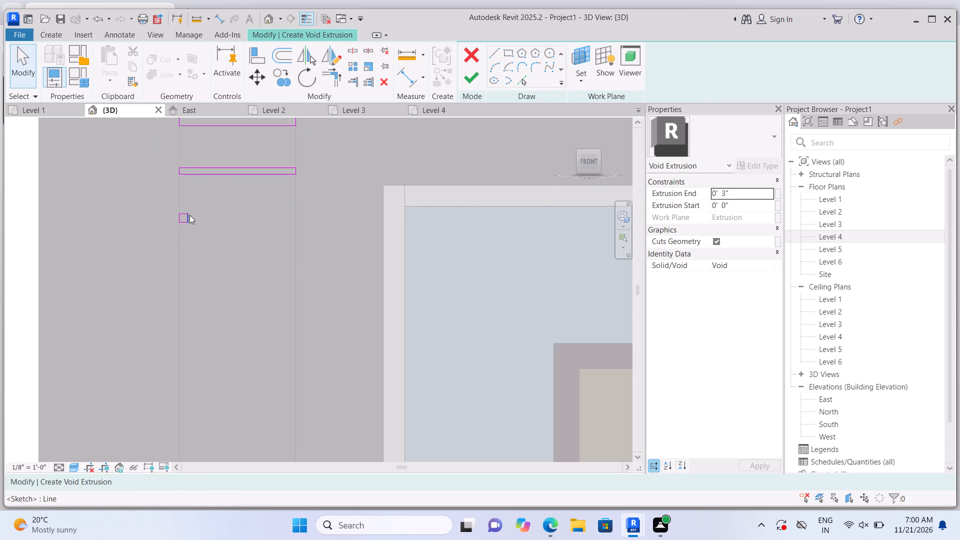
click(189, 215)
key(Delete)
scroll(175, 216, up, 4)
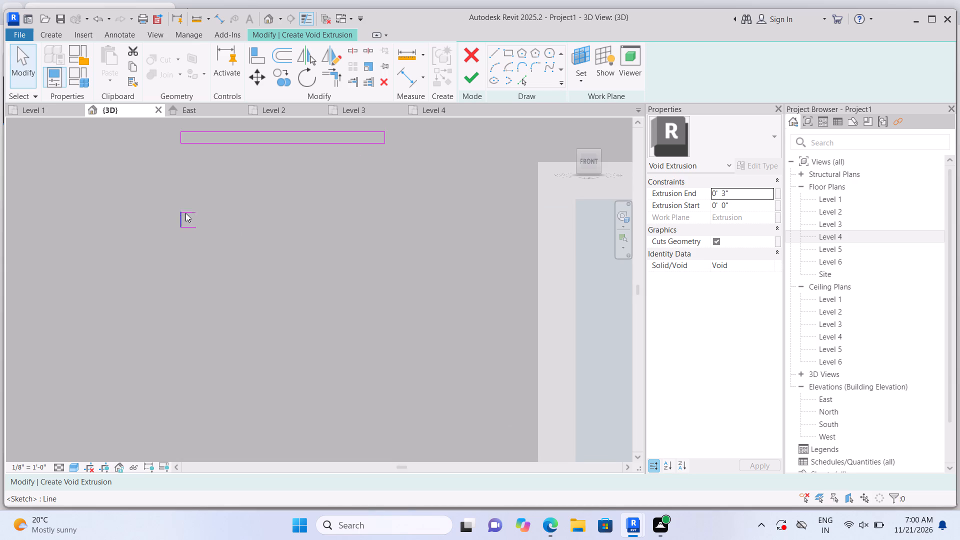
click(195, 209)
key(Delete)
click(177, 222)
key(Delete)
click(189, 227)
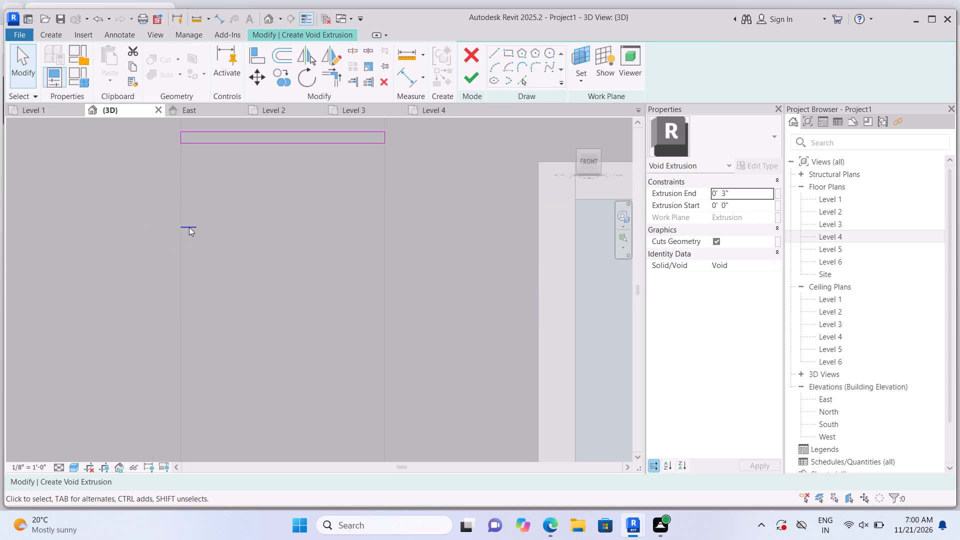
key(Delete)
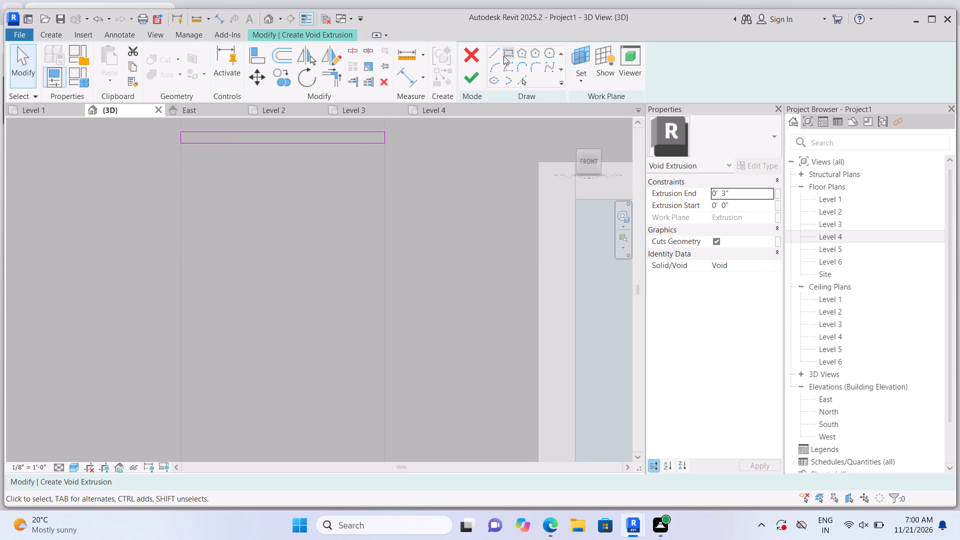
Sketch a third thin rectangle on the left strip, below the second short one, about 1'-1 11/16" wide and 11/16" high.
click(504, 56)
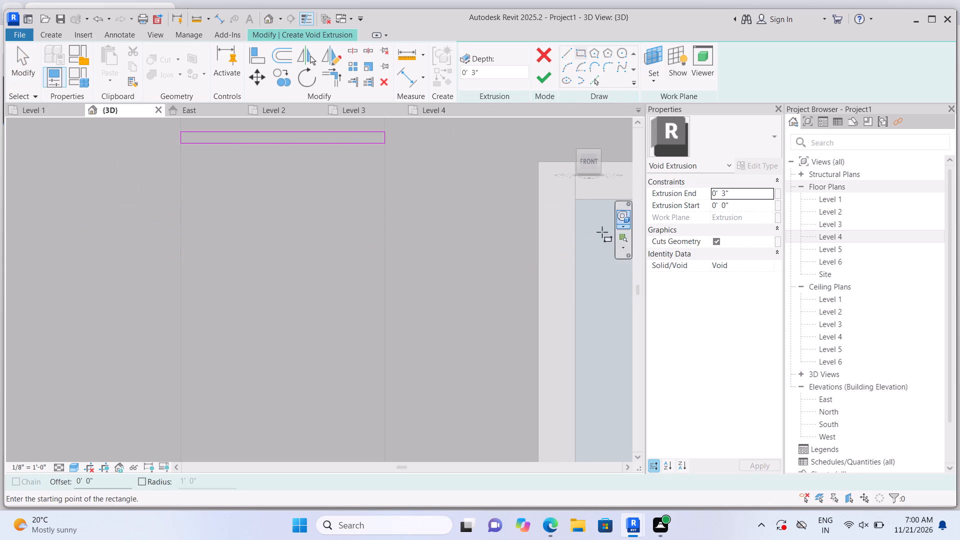
scroll(219, 204, down, 9)
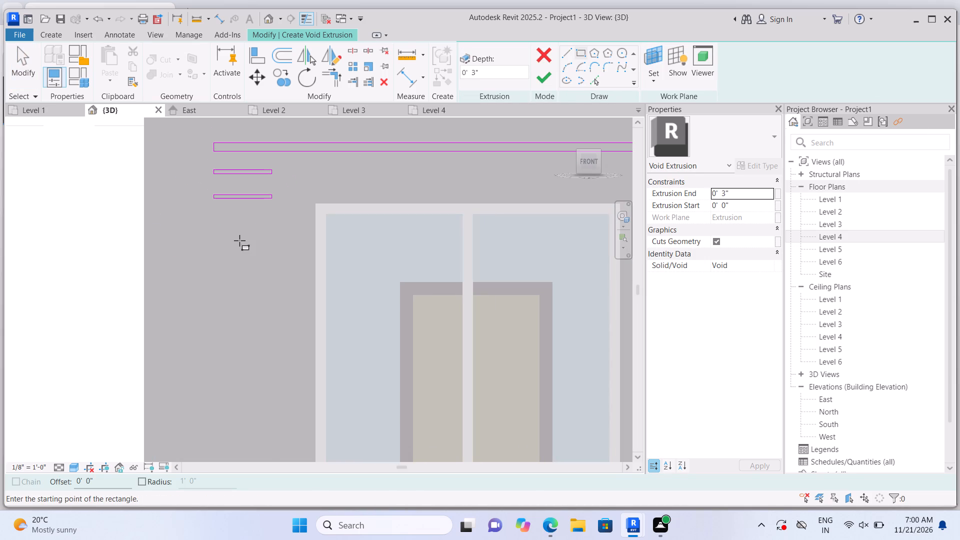
scroll(238, 229, up, 6)
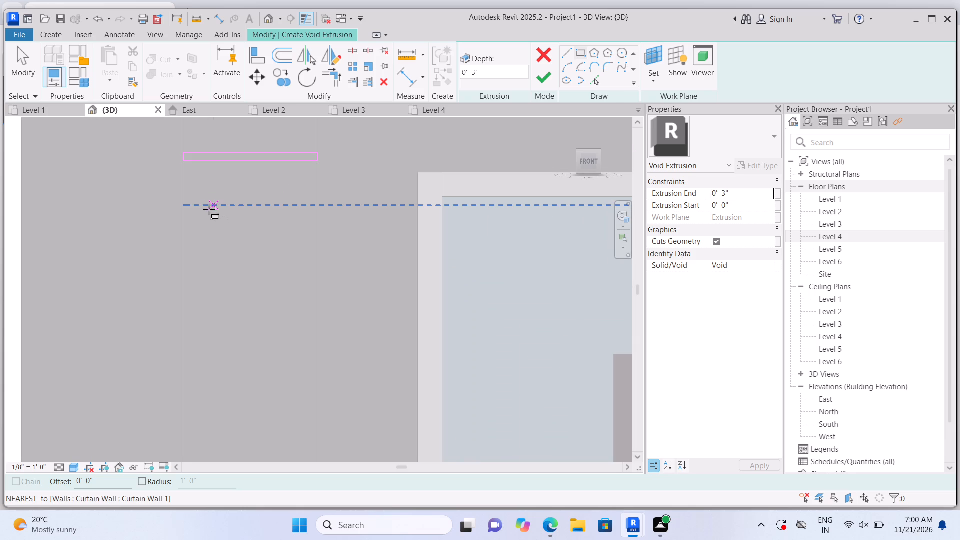
click(188, 209)
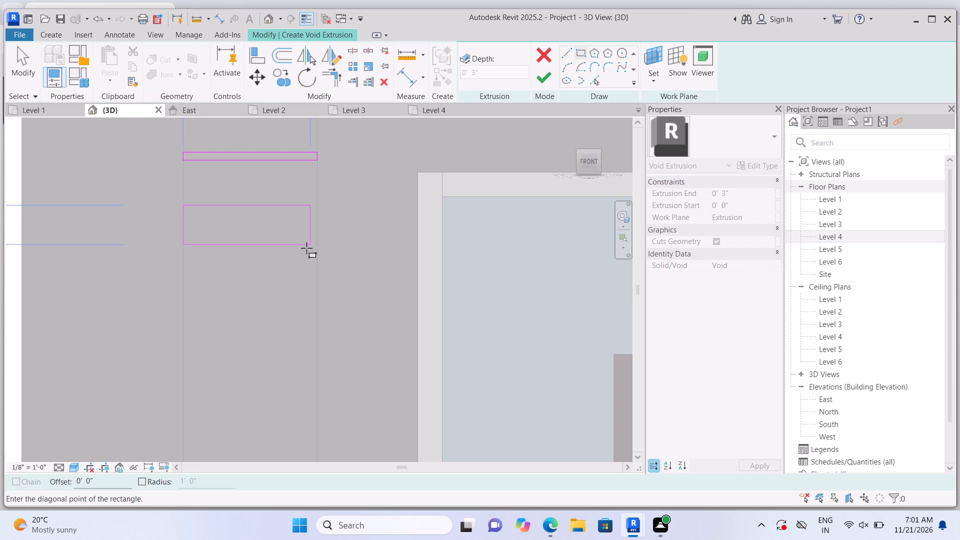
scroll(319, 243, up, 1)
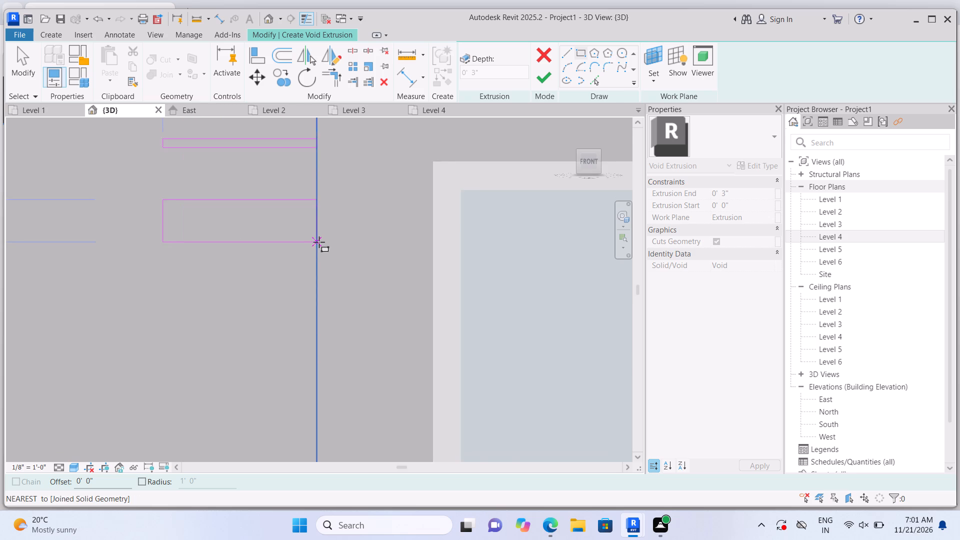
scroll(319, 242, up, 2)
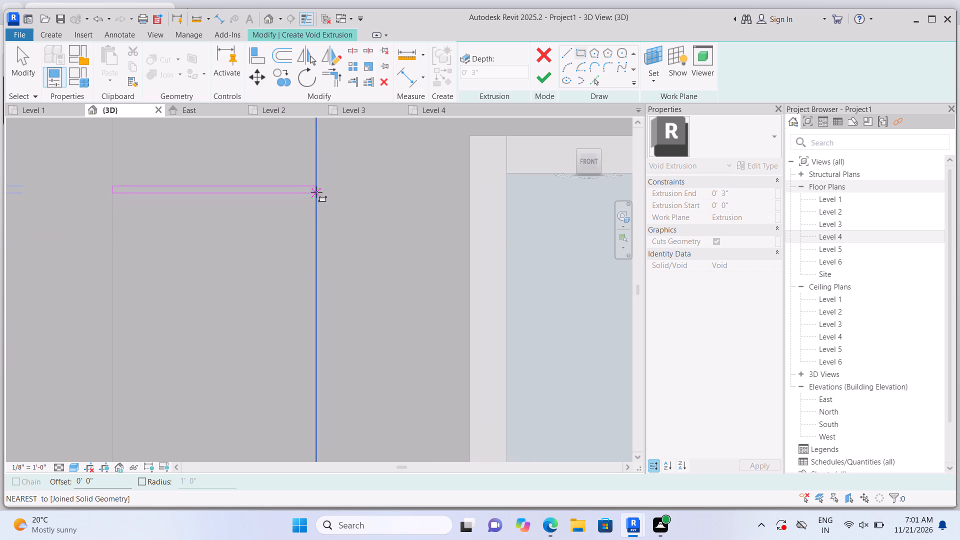
click(314, 196)
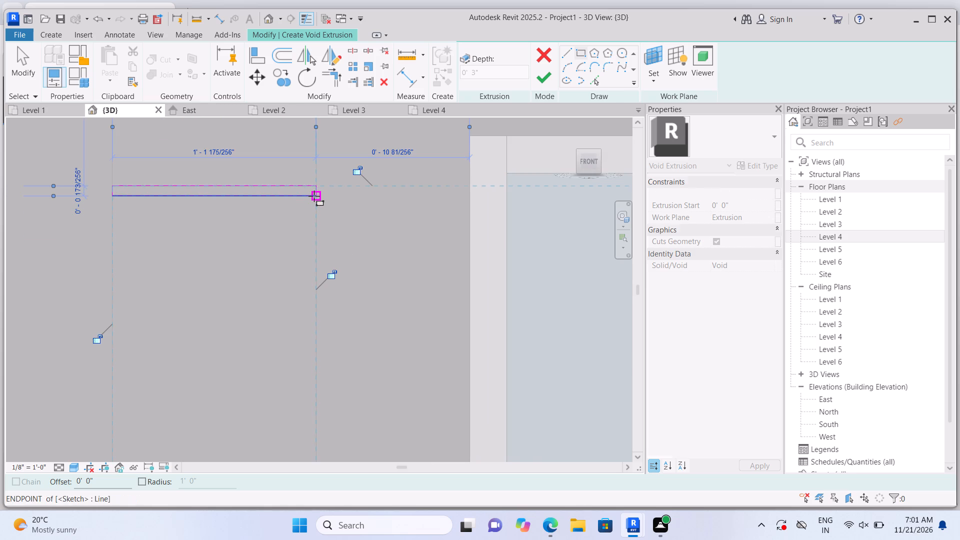
key(Escape)
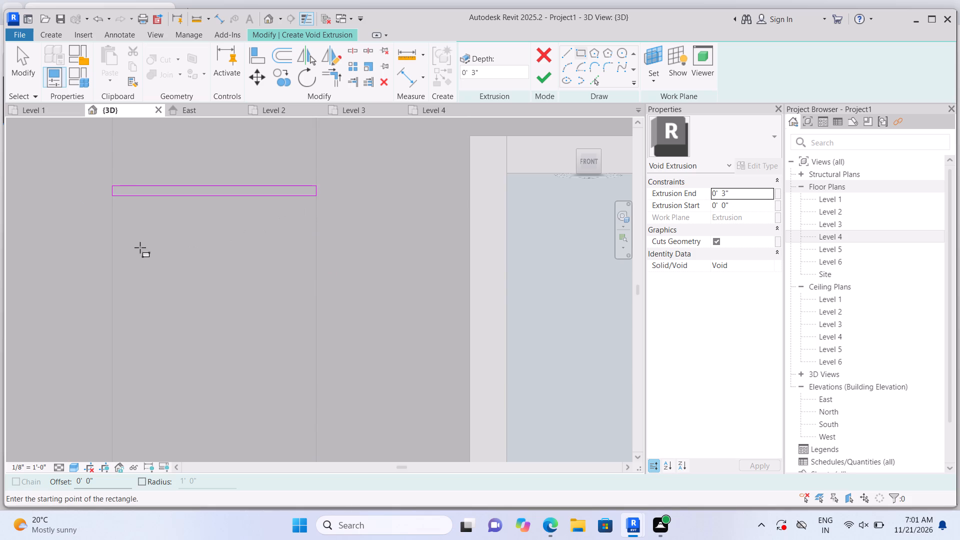
Sketch a fourth thin rectangle on the left strip, about 1'-1 11/16" wide and 7/16" high, about 3 5/8" below the third.
click(115, 249)
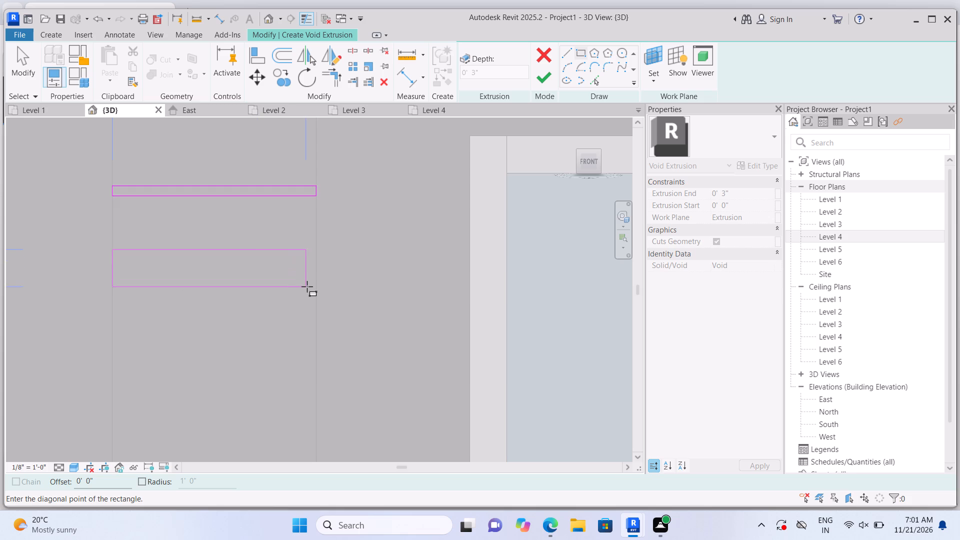
scroll(307, 287, up, 1)
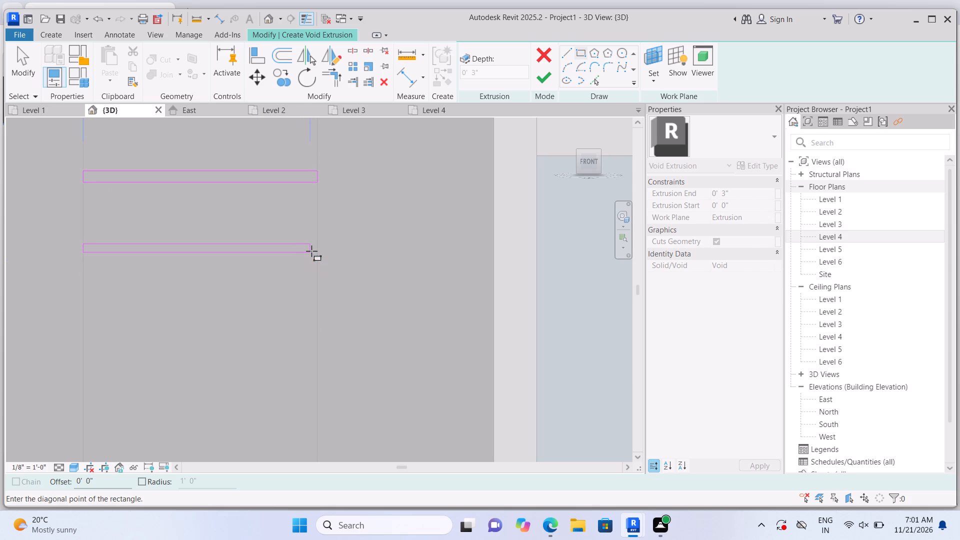
click(314, 251)
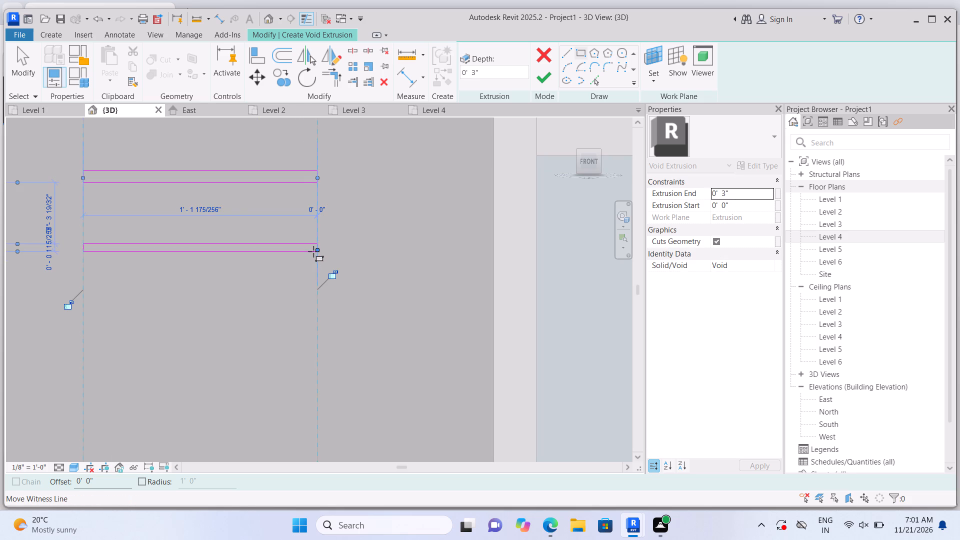
key(Escape)
Sketch four more thin rectangles down the left strip, each about 1'-1 11/16" wide and 1/2" high, spaced about 3 1/4" apart.
scroll(308, 242, down, 2)
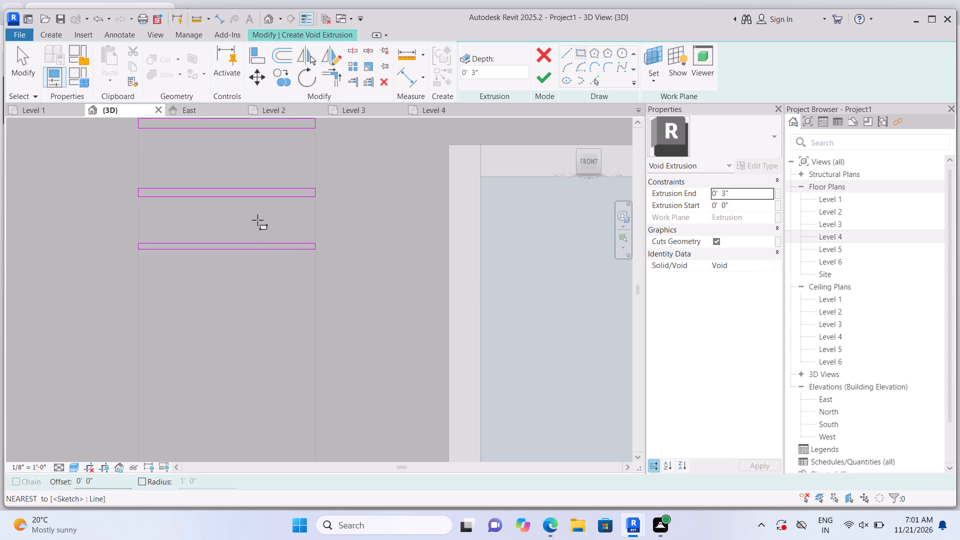
middle_drag(239, 337, 234, 254)
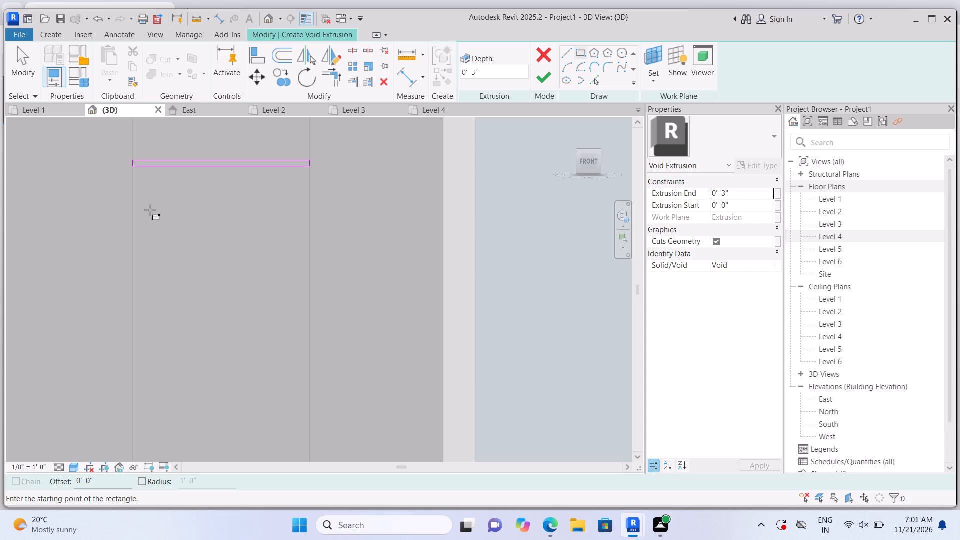
click(134, 209)
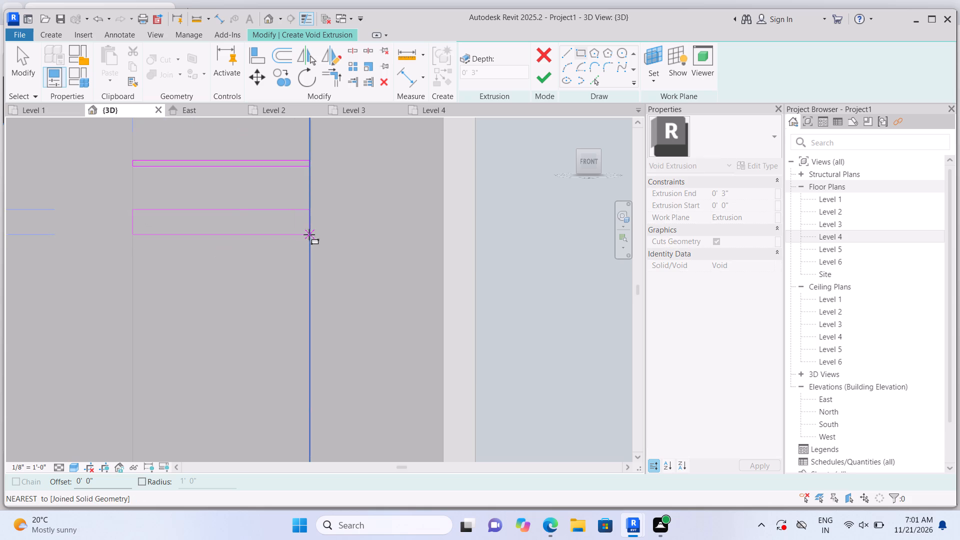
click(306, 216)
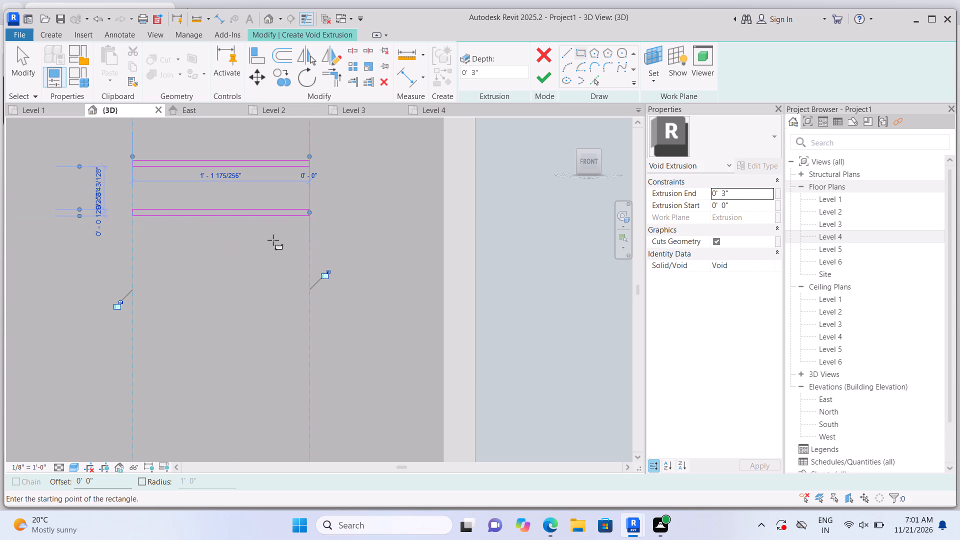
key(Escape)
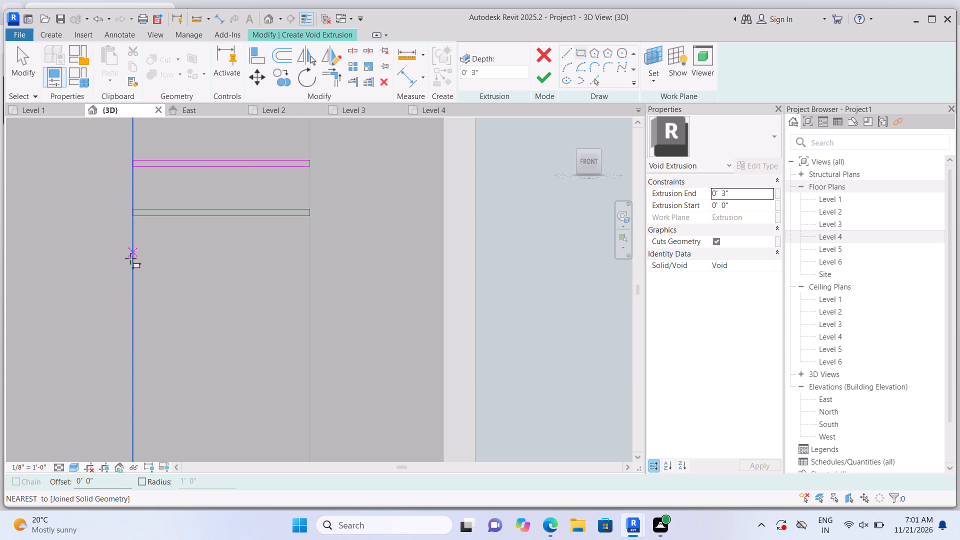
click(130, 258)
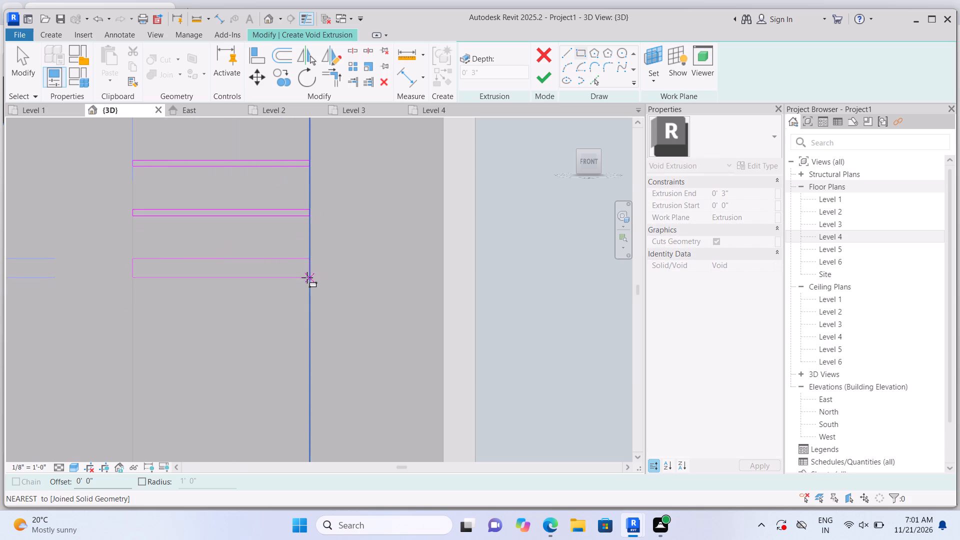
click(307, 265)
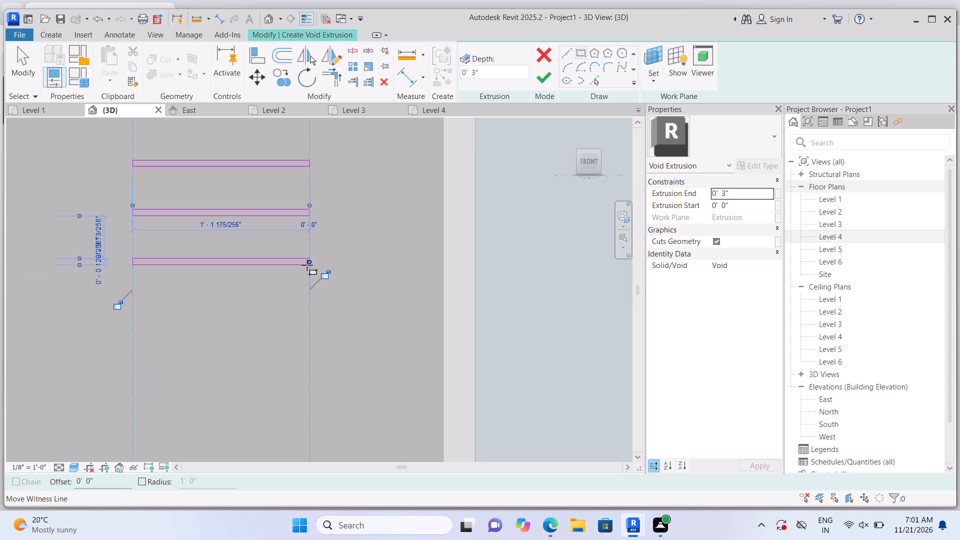
key(Escape)
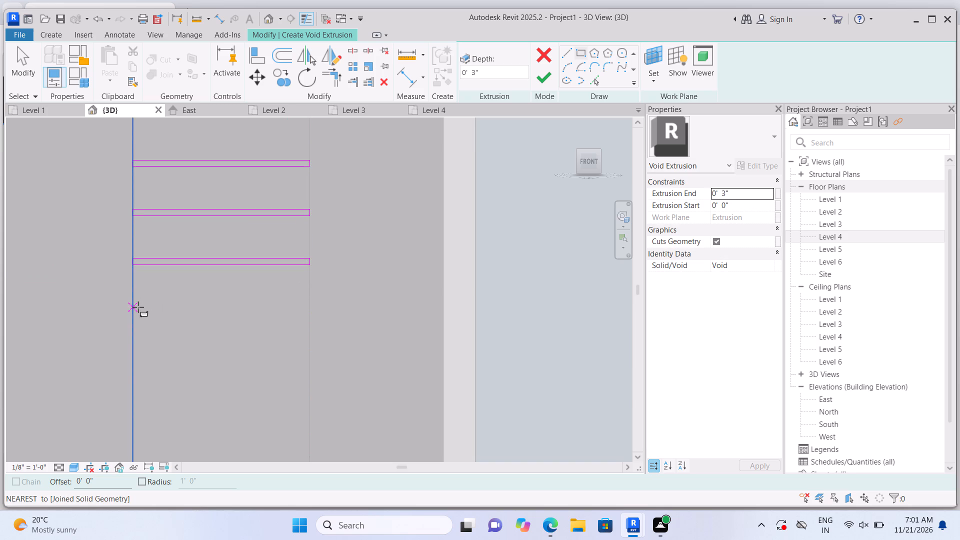
click(138, 307)
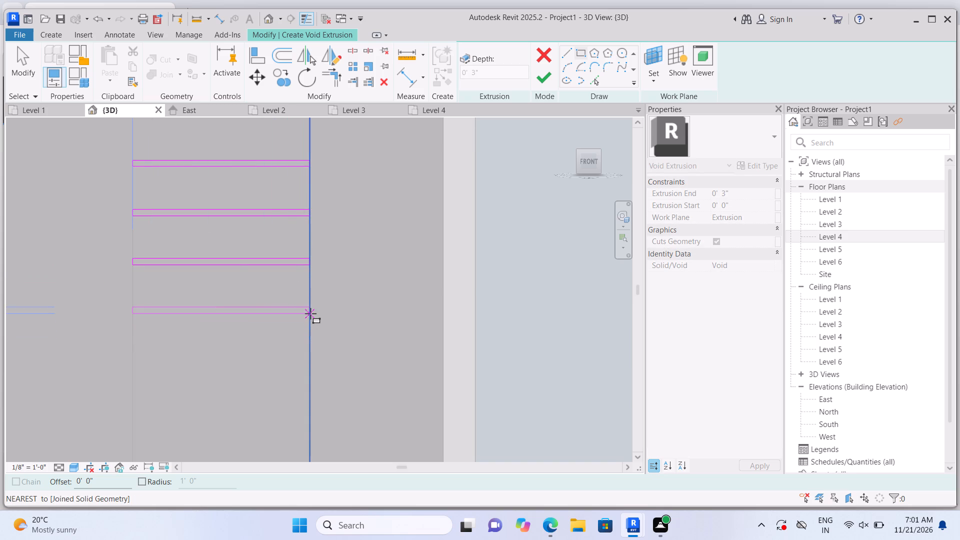
click(310, 313)
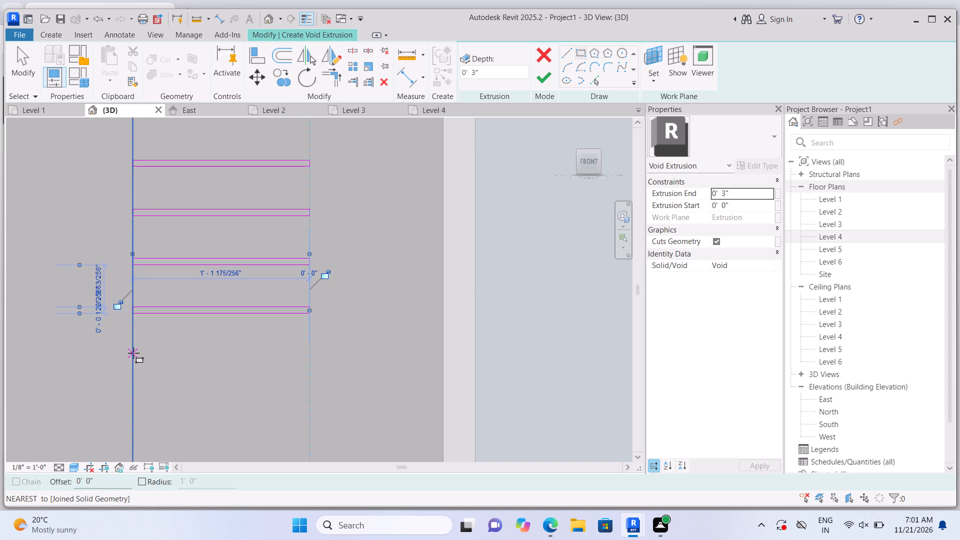
click(134, 354)
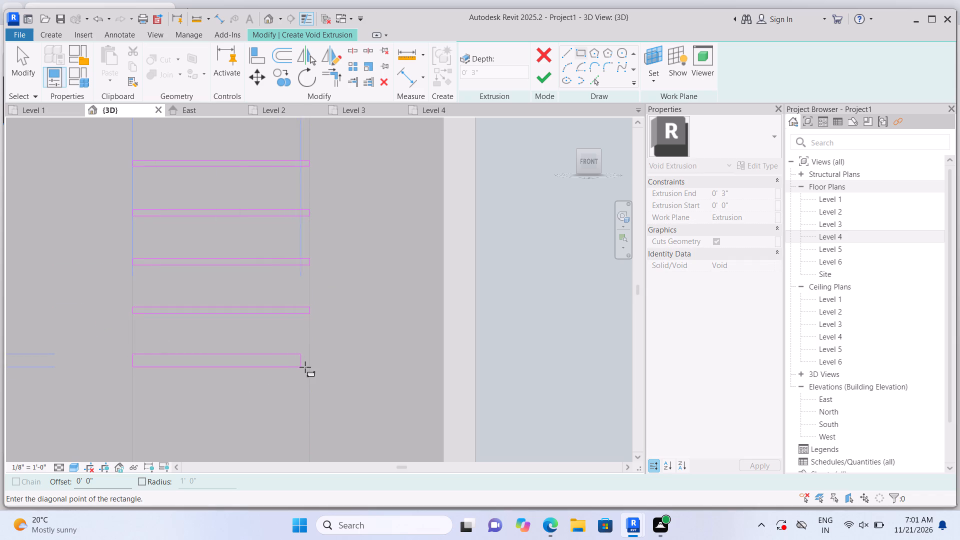
click(305, 361)
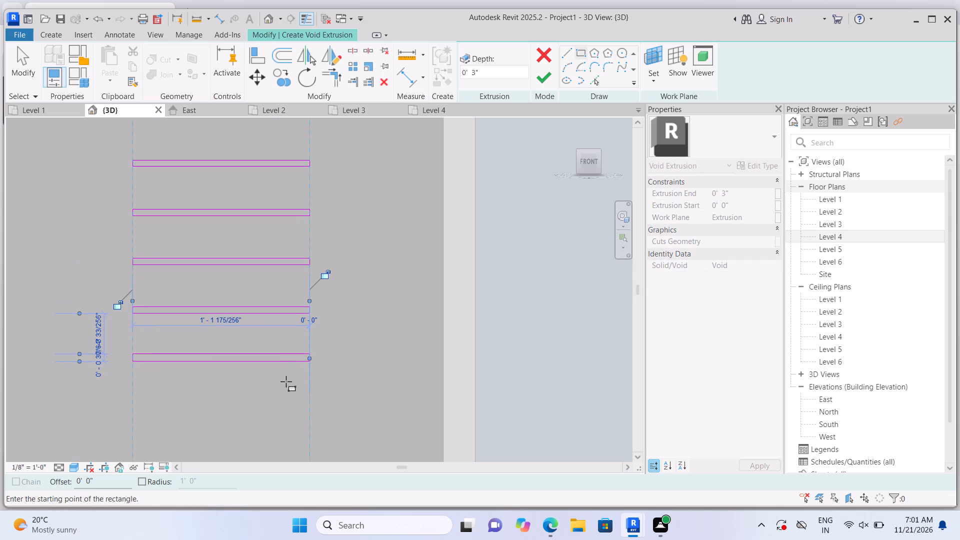
Sketch a ninth thin rectangle across the left strip, about 1/2" high and about 2 7/8" below the eighth.
middle_drag(276, 352, 277, 232)
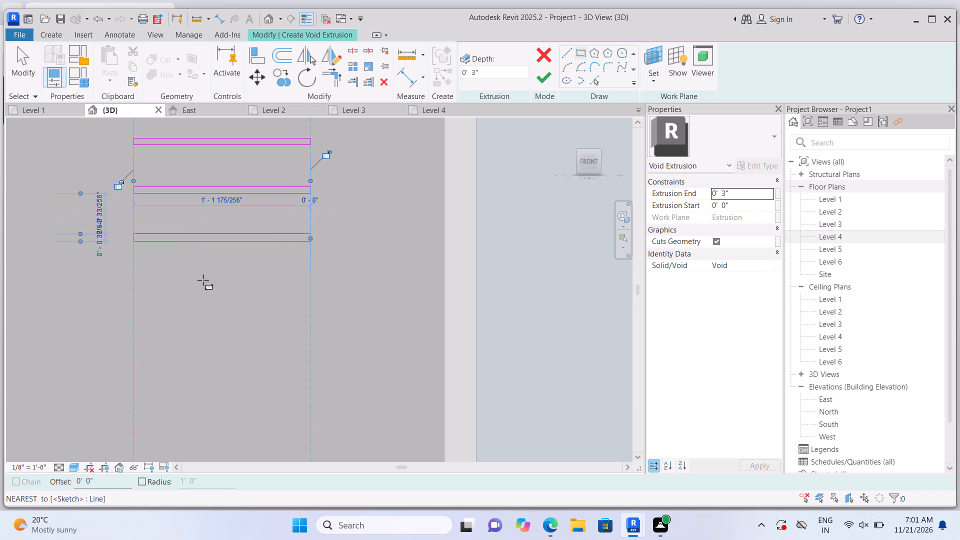
click(135, 278)
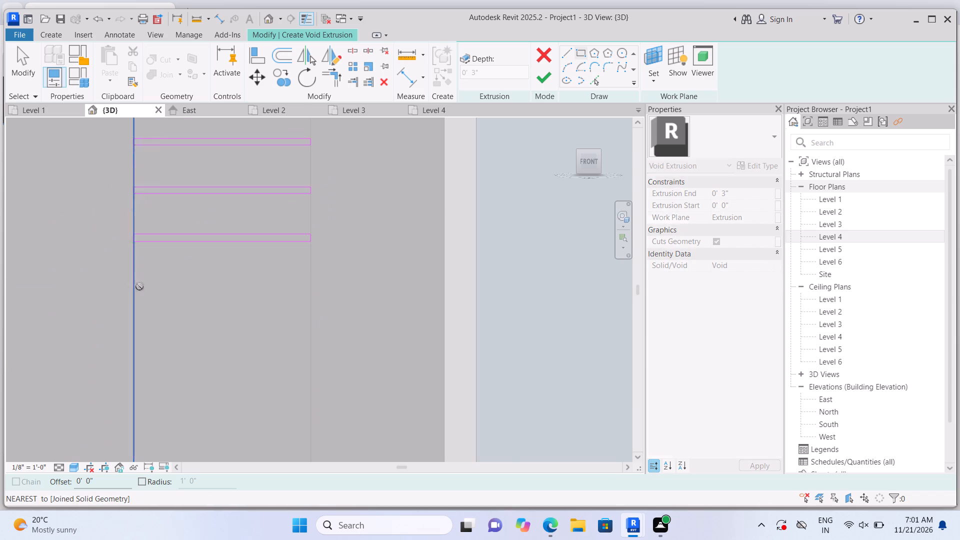
scroll(235, 327, up, 1)
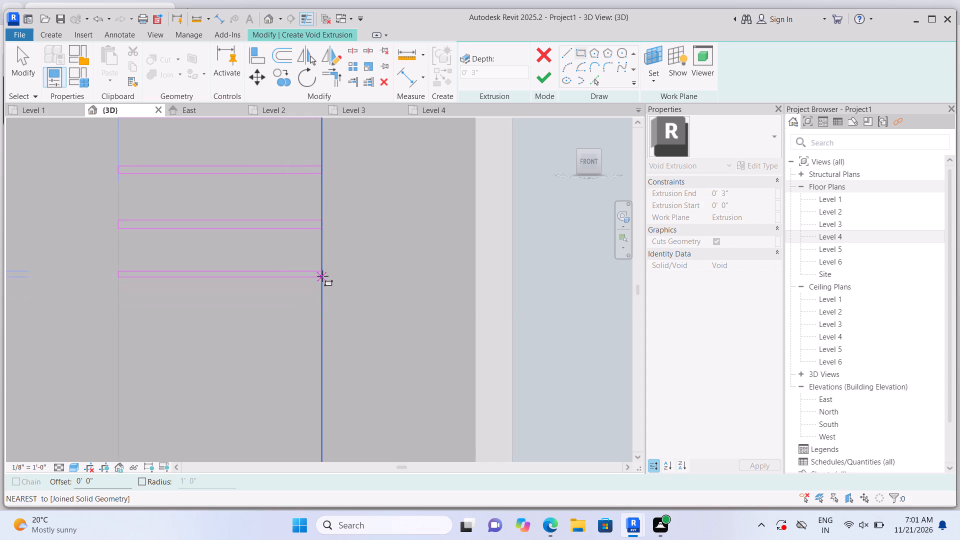
click(321, 279)
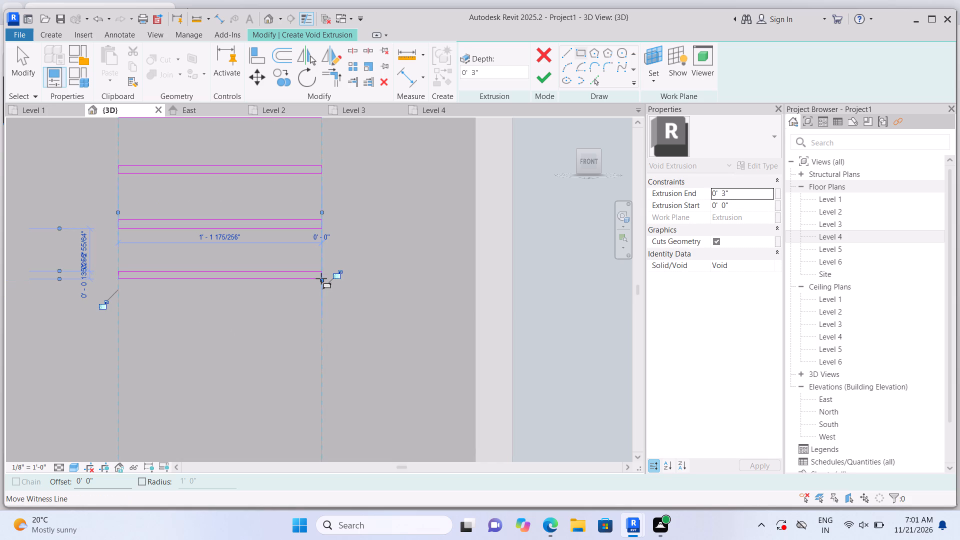
key(Escape)
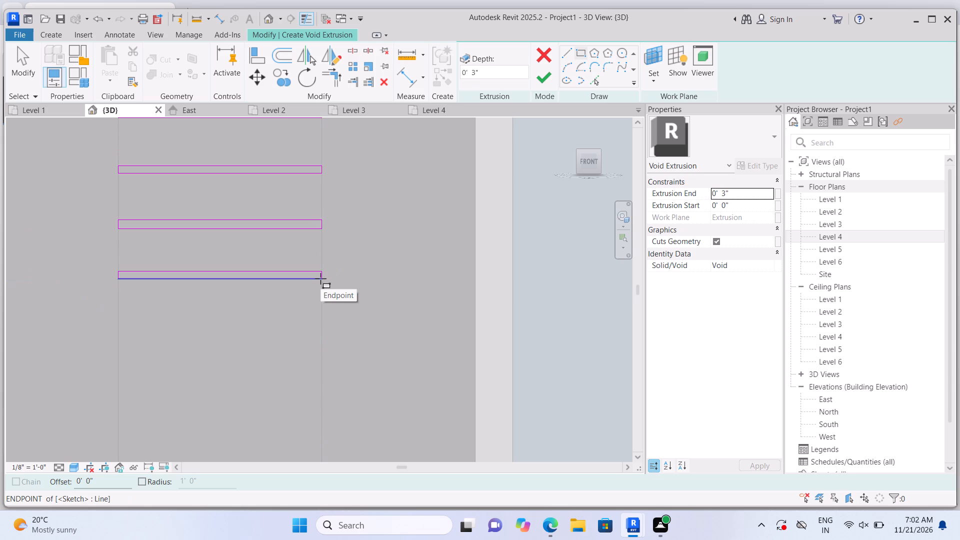
Sketch two more strip-wide rectangles below the ninth, each about 3/8" high, with gaps of about 2 3/8" and 2 5/8".
click(122, 316)
scroll(275, 345, up, 1)
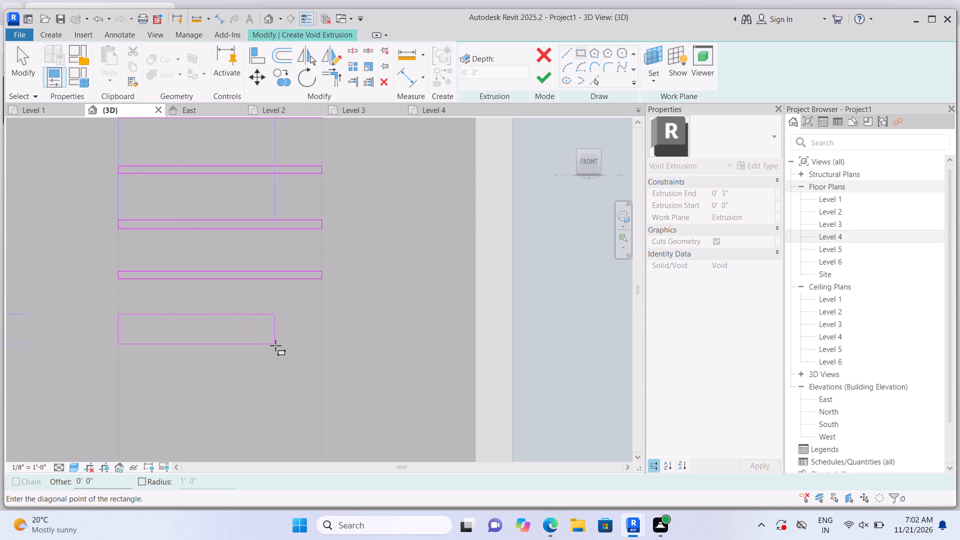
scroll(283, 353, up, 1)
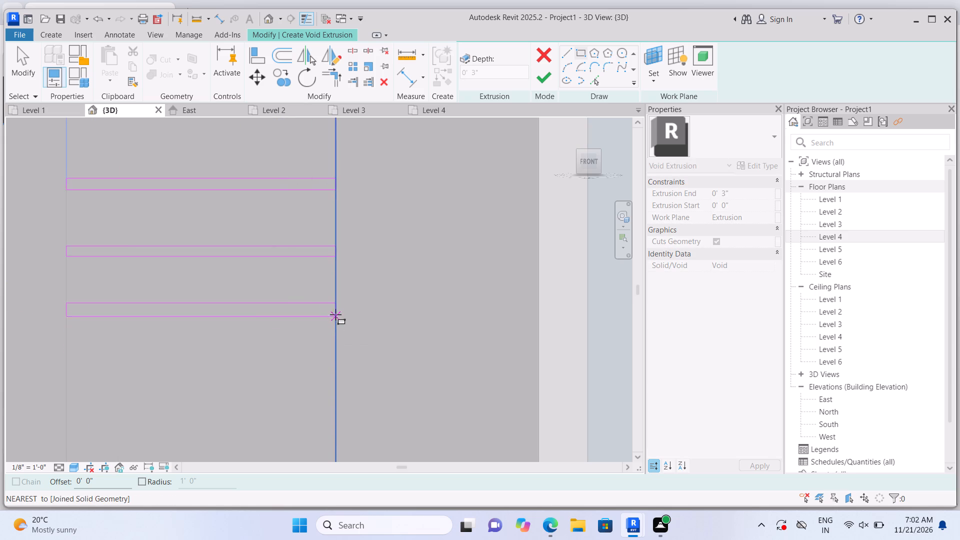
click(333, 310)
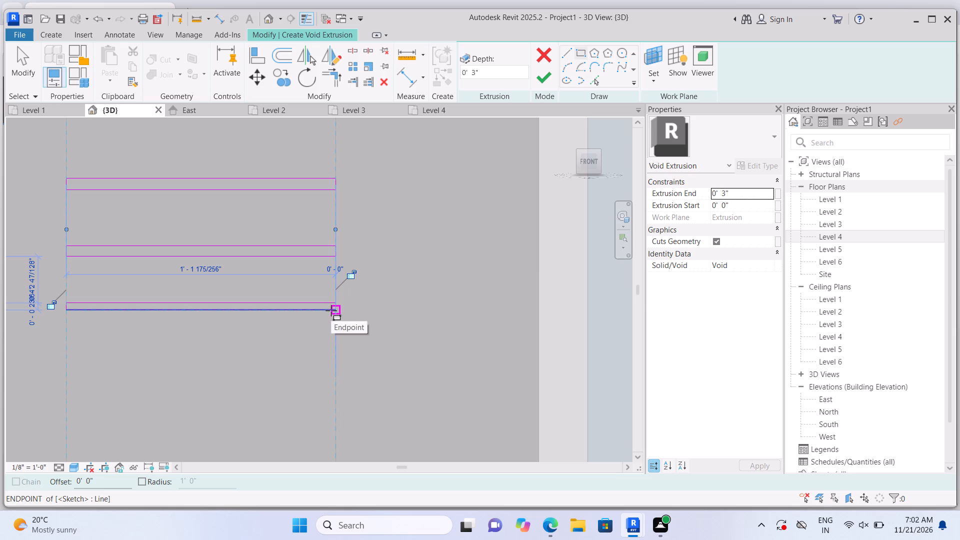
key(Escape)
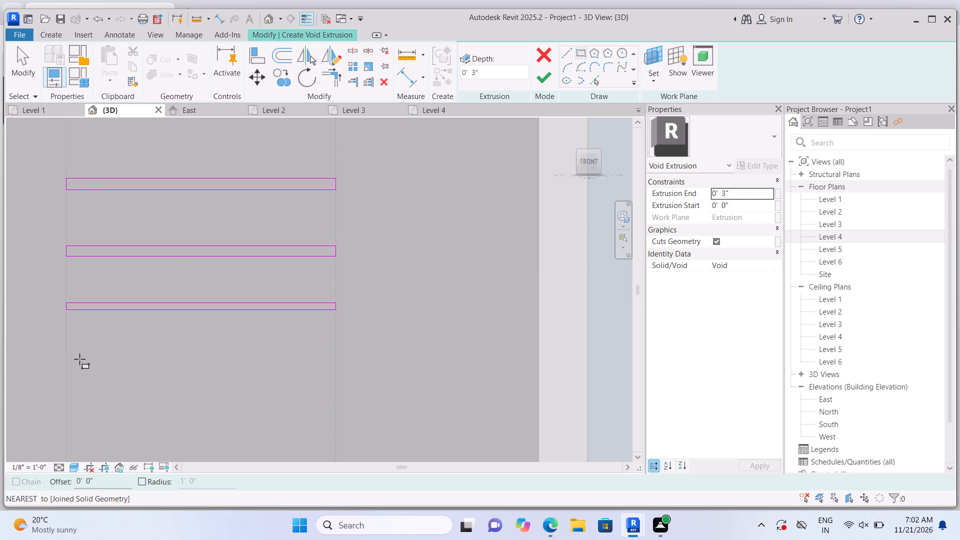
click(70, 361)
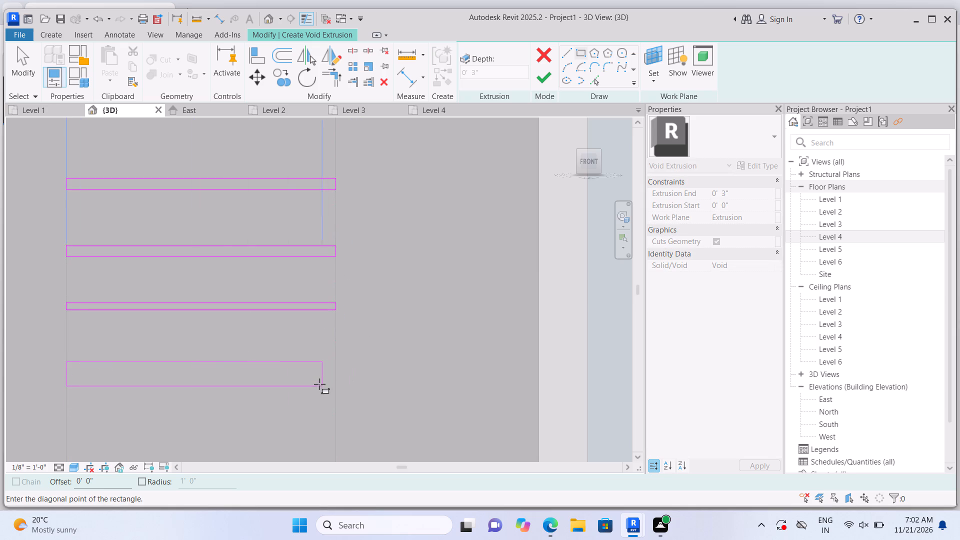
click(330, 368)
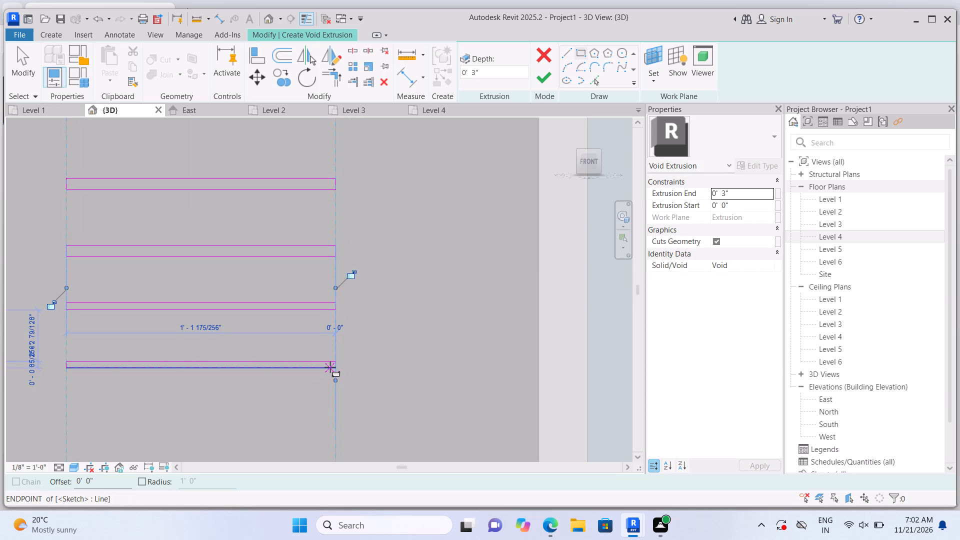
key(Escape)
Sketch three more thin rectangles down the left strip, each about 1'-1 11/16" wide and 3/8" high, with gaps of about 2 1/4" to 2 1/2".
middle_drag(308, 373, 299, 362)
middle_drag(296, 358, 291, 349)
middle_drag(291, 317, 296, 195)
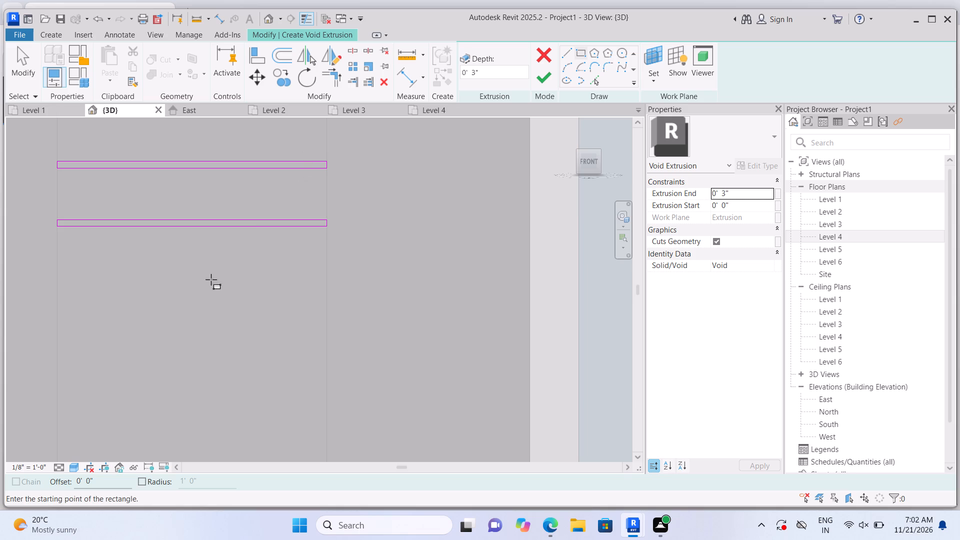
click(58, 276)
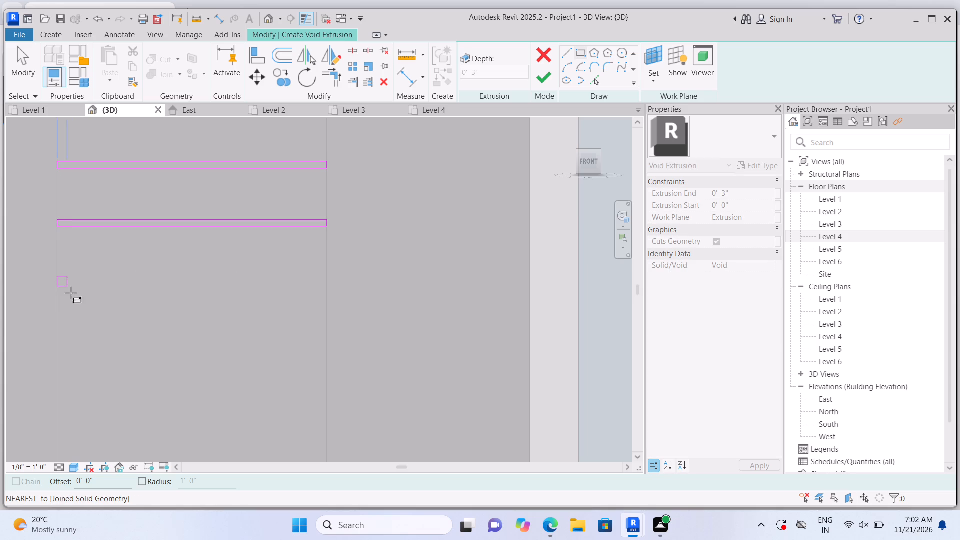
click(324, 282)
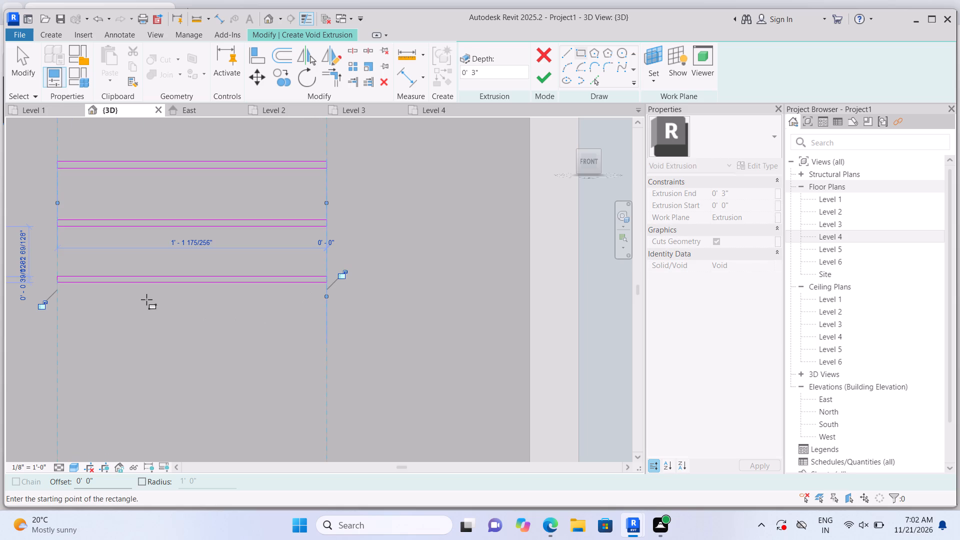
click(61, 327)
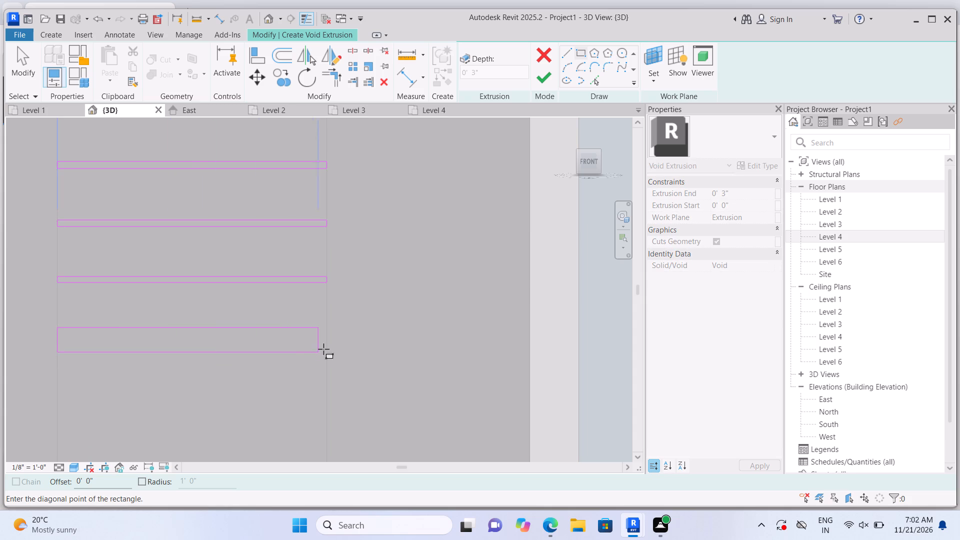
click(325, 334)
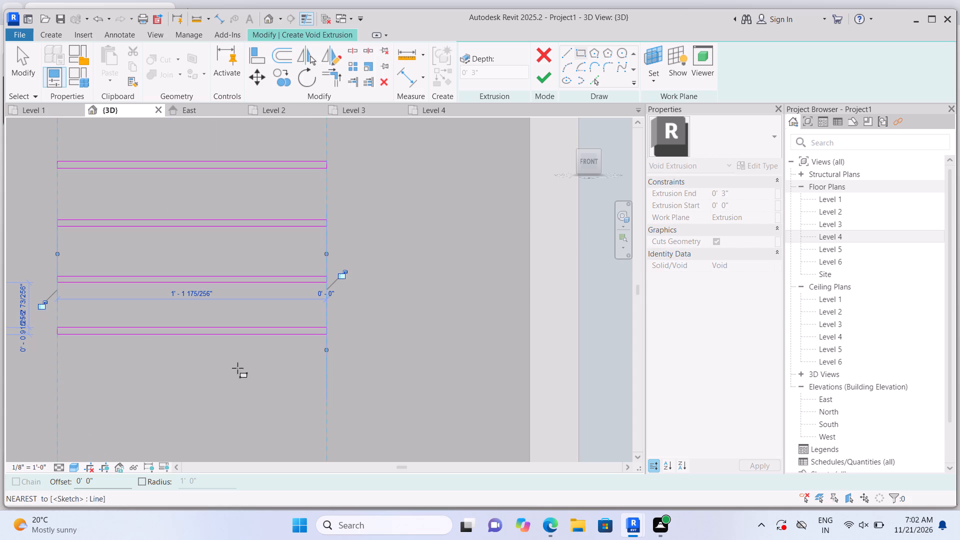
click(59, 378)
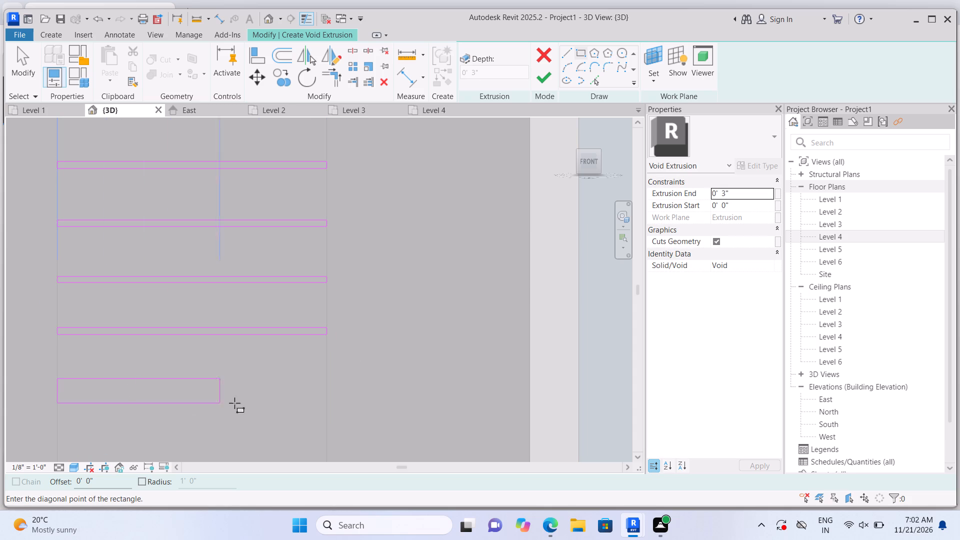
click(322, 385)
Sketch a fifteenth thin rectangle across the left strip's full width, about 3/8" high and about 2 3/8" below the fourteenth.
middle_drag(266, 395, 258, 242)
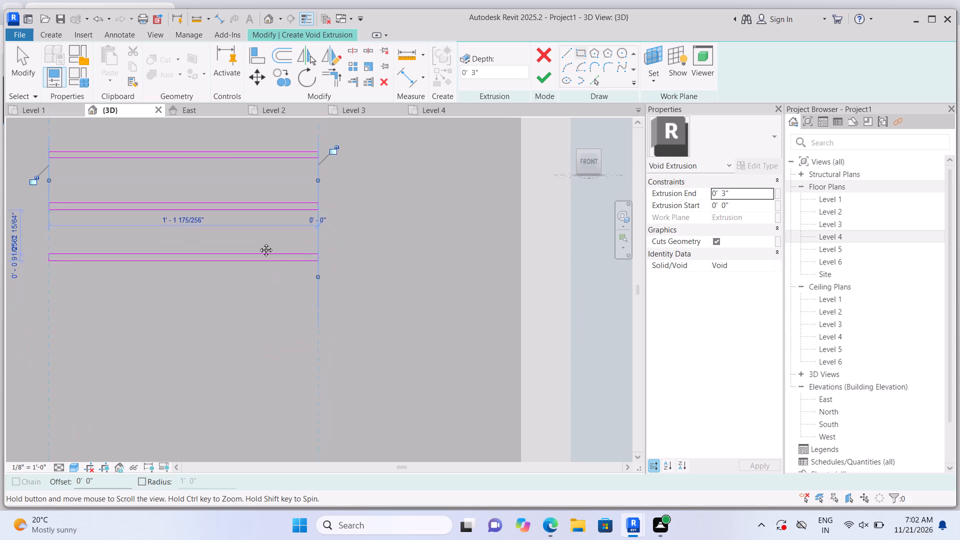
middle_drag(258, 242, 256, 212)
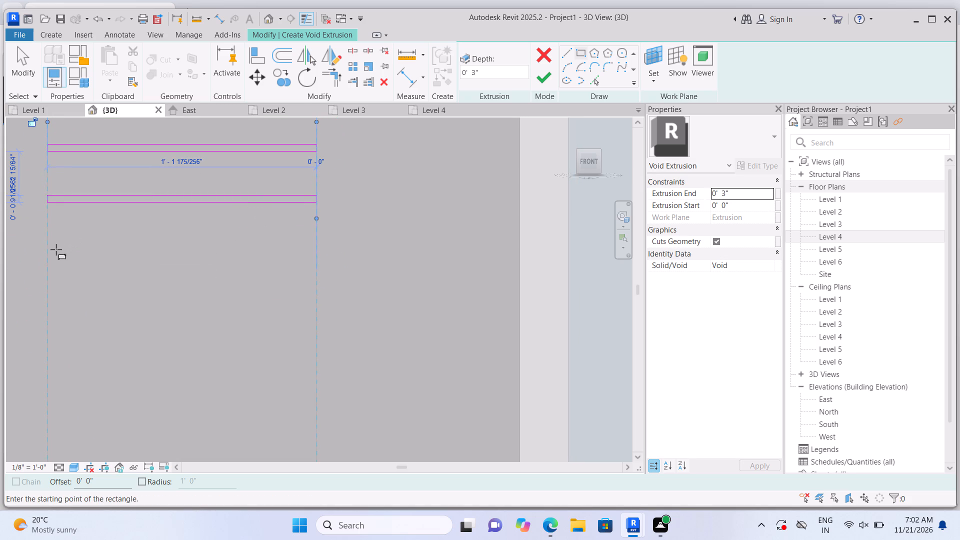
click(48, 250)
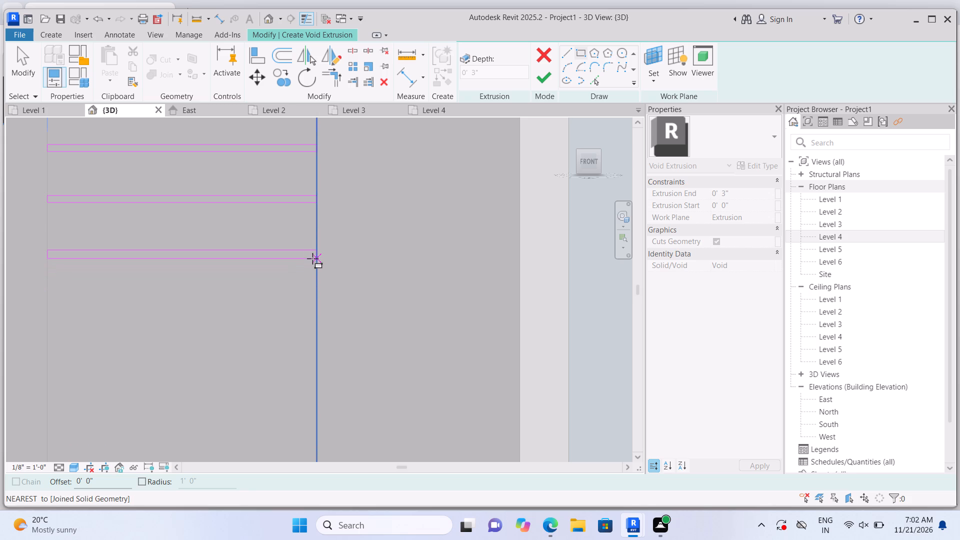
click(312, 257)
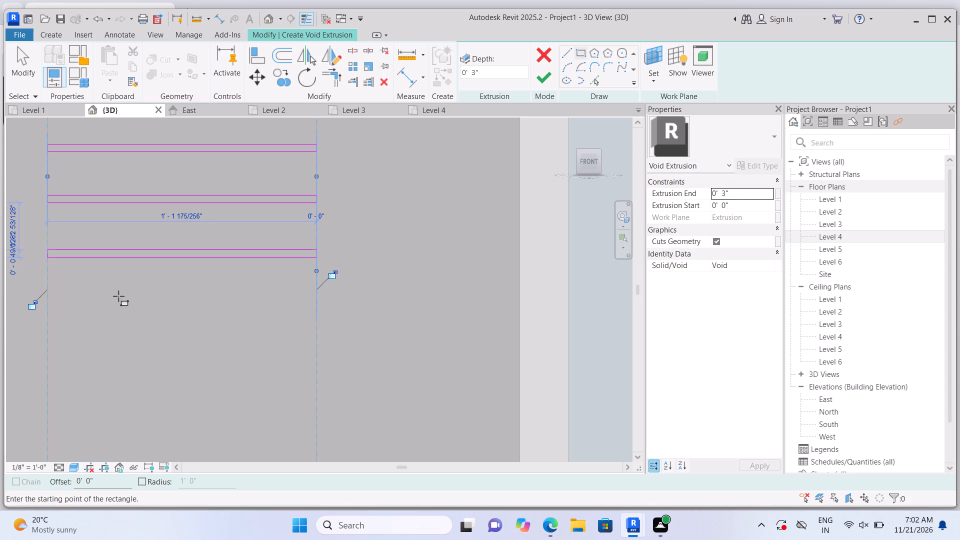
key(Escape)
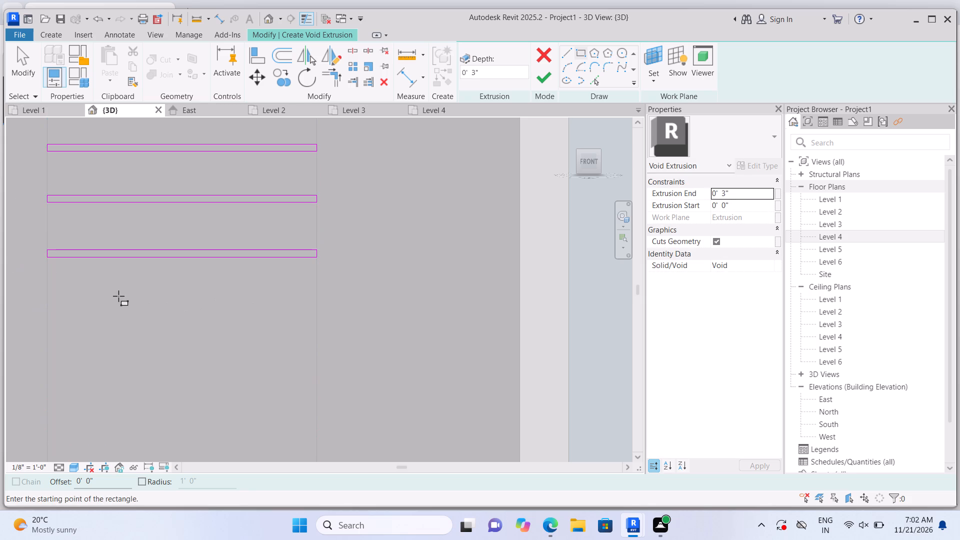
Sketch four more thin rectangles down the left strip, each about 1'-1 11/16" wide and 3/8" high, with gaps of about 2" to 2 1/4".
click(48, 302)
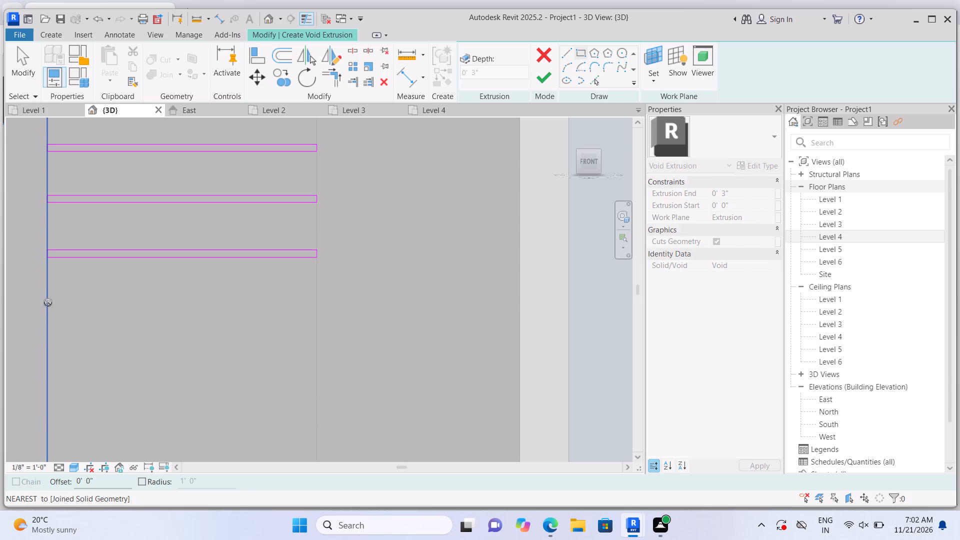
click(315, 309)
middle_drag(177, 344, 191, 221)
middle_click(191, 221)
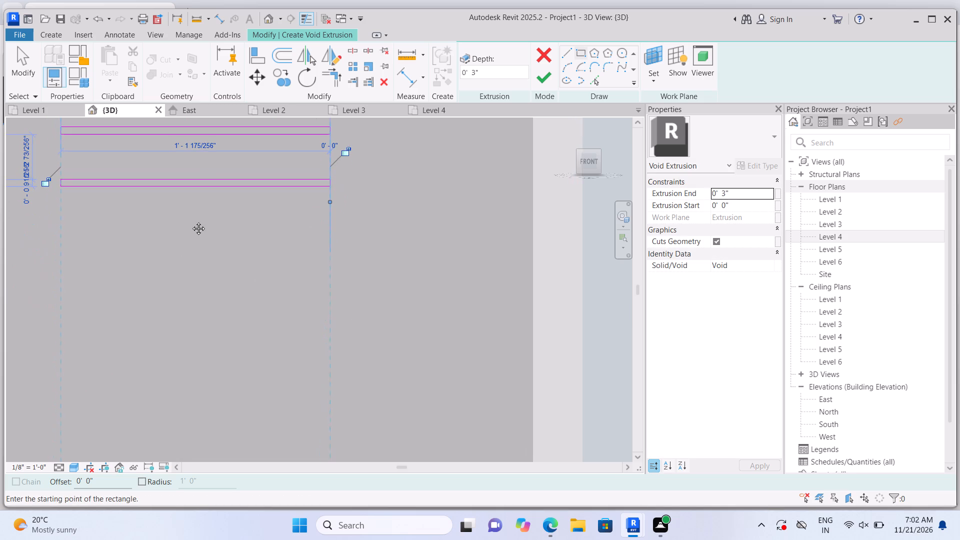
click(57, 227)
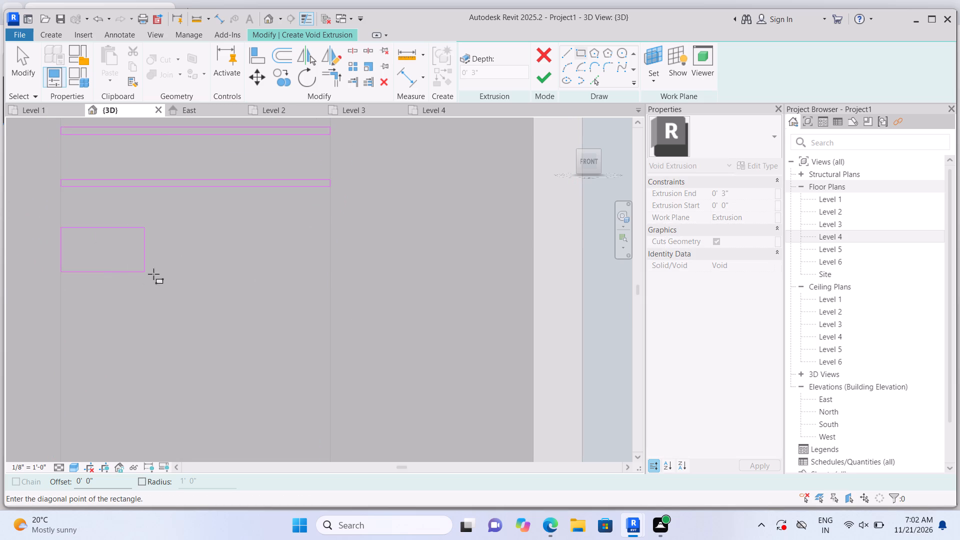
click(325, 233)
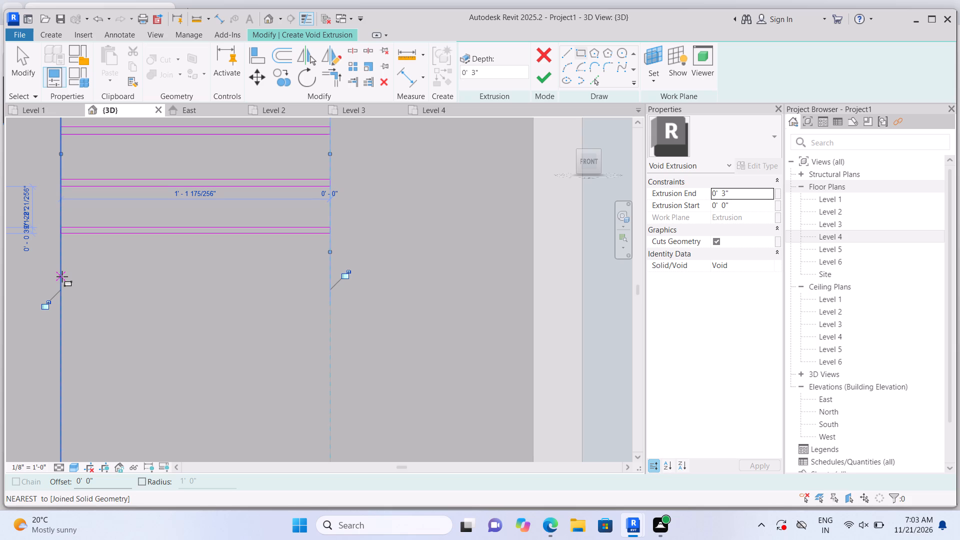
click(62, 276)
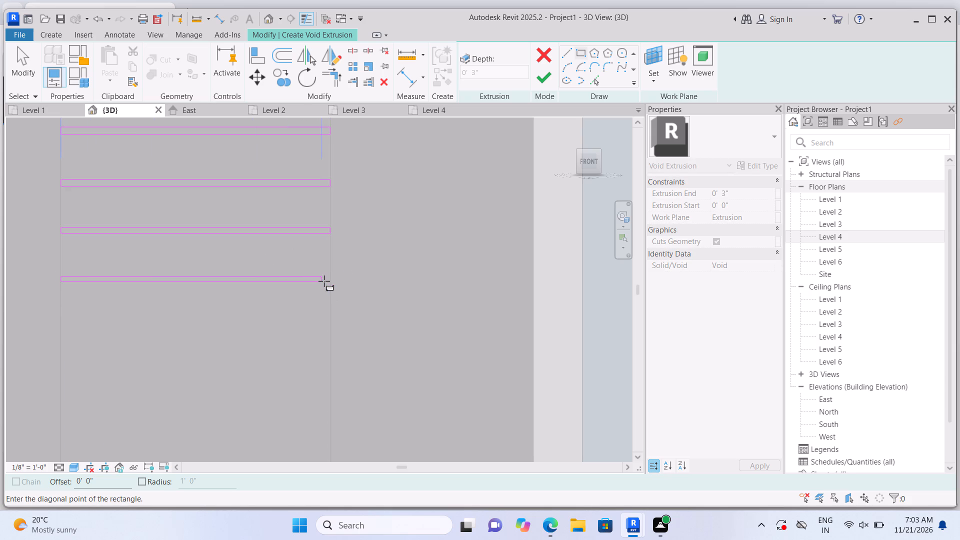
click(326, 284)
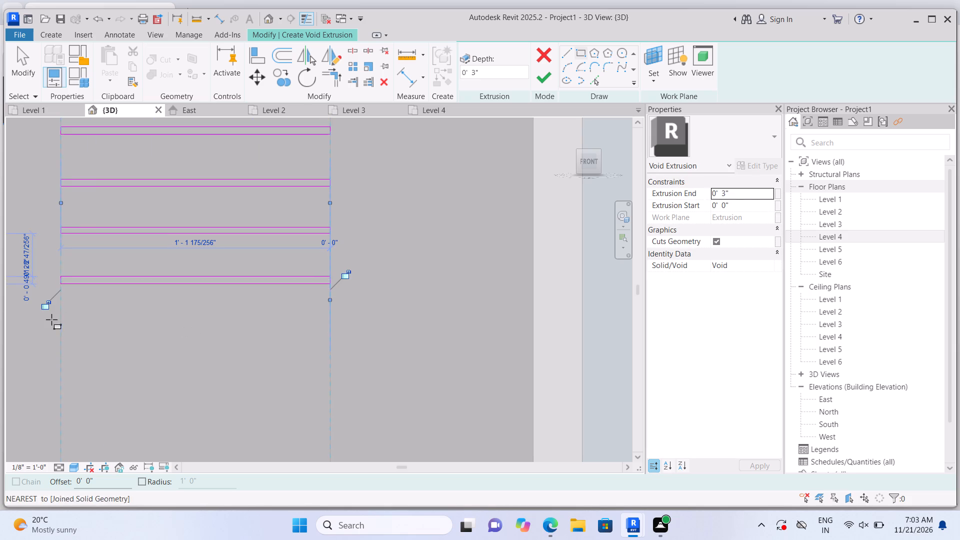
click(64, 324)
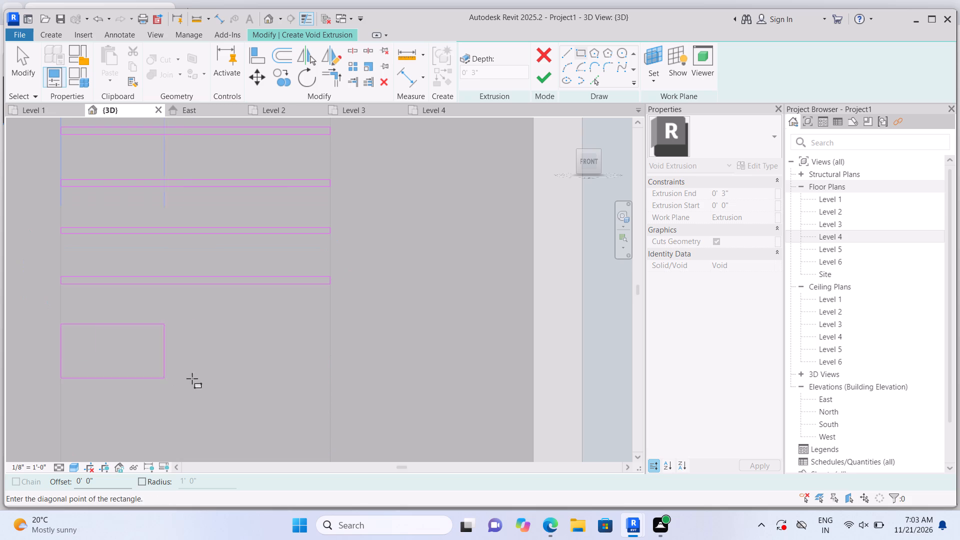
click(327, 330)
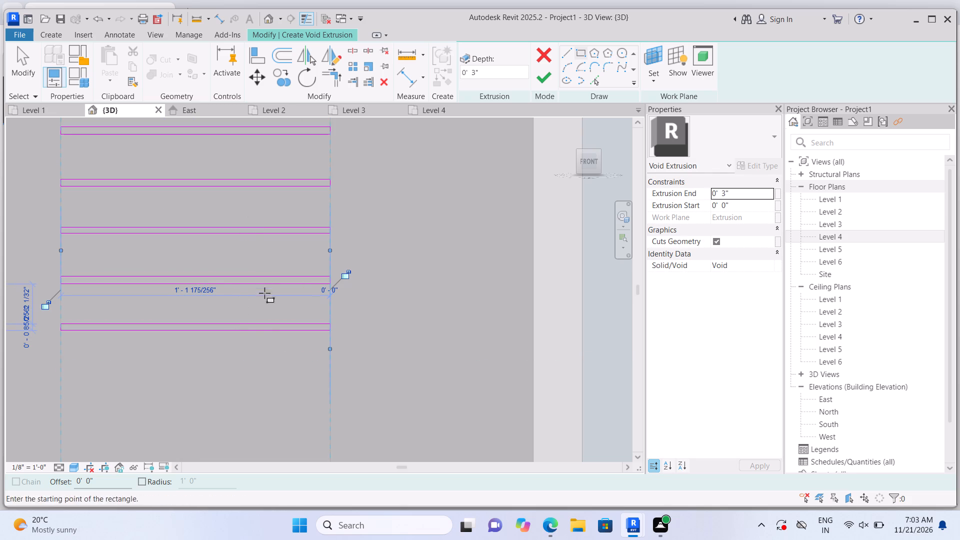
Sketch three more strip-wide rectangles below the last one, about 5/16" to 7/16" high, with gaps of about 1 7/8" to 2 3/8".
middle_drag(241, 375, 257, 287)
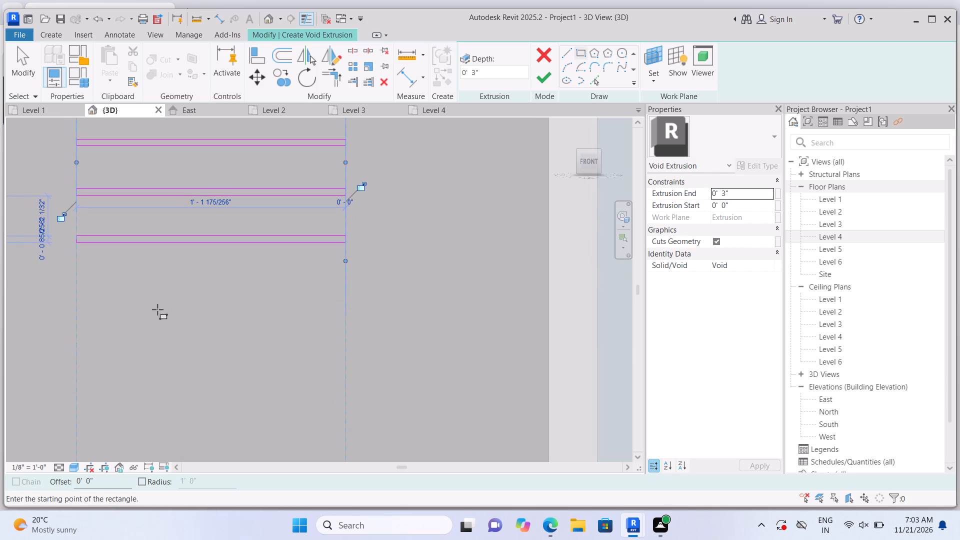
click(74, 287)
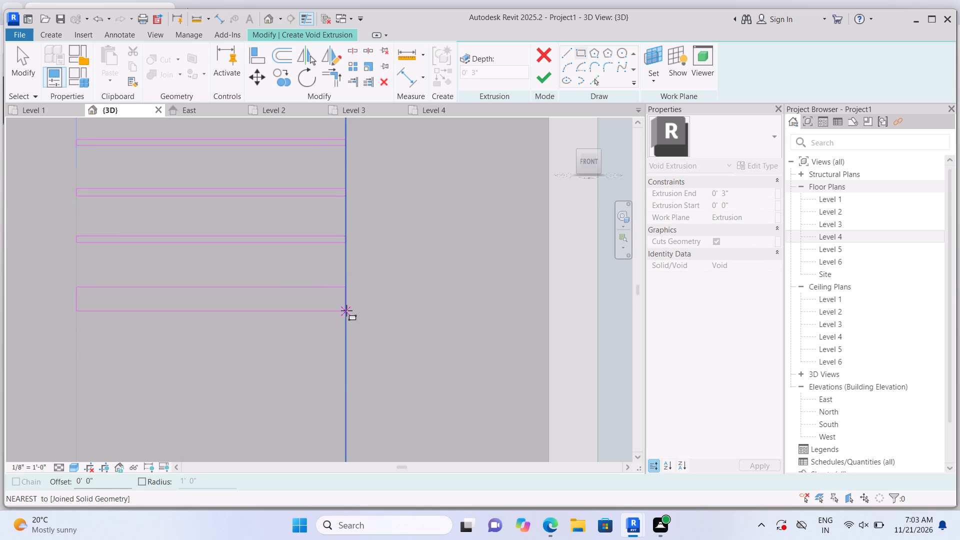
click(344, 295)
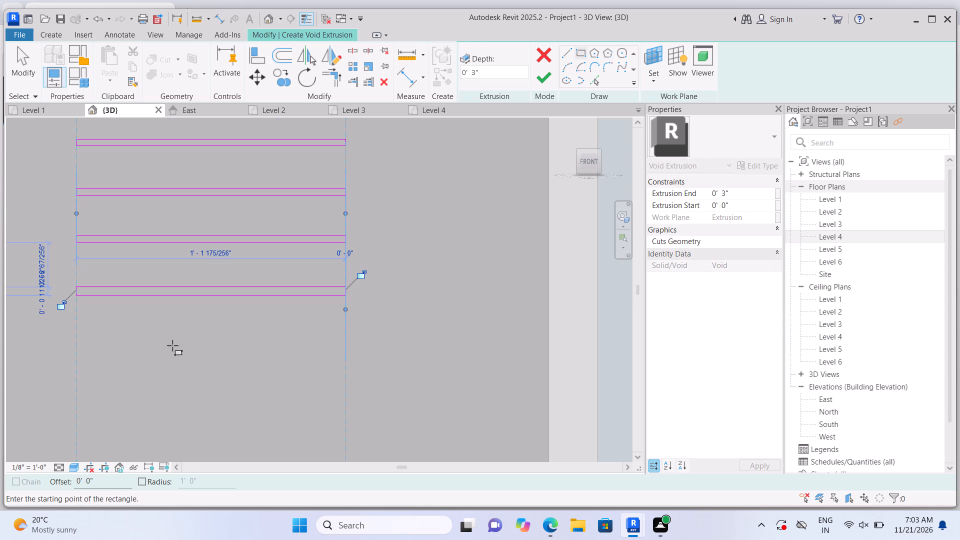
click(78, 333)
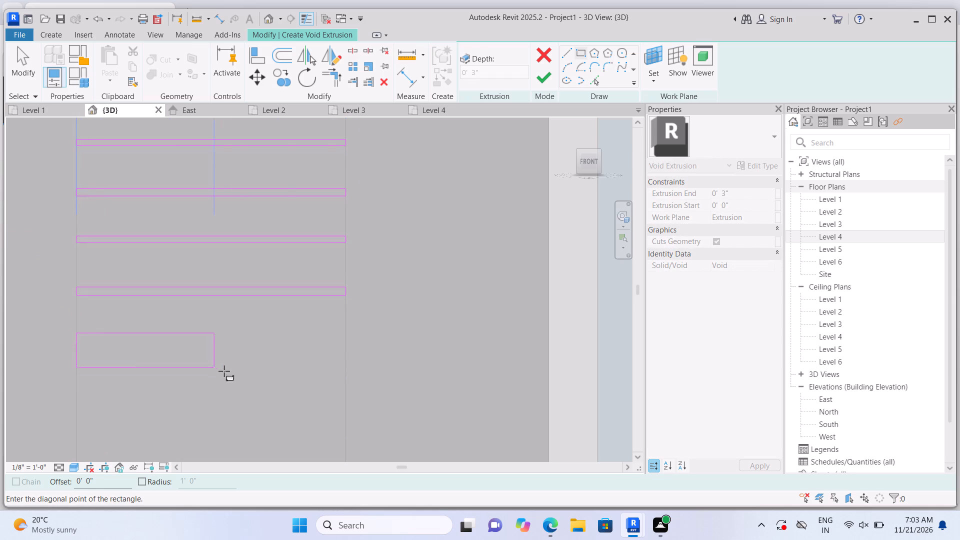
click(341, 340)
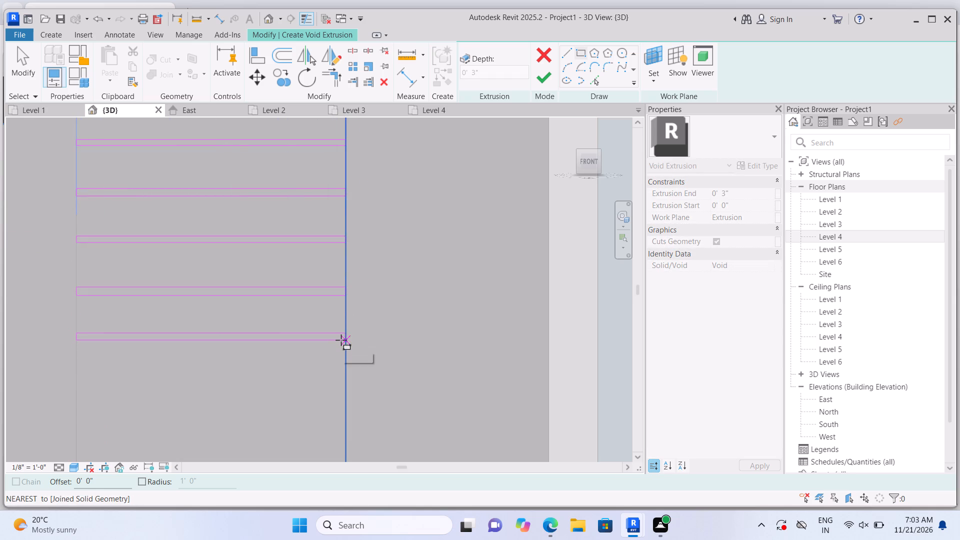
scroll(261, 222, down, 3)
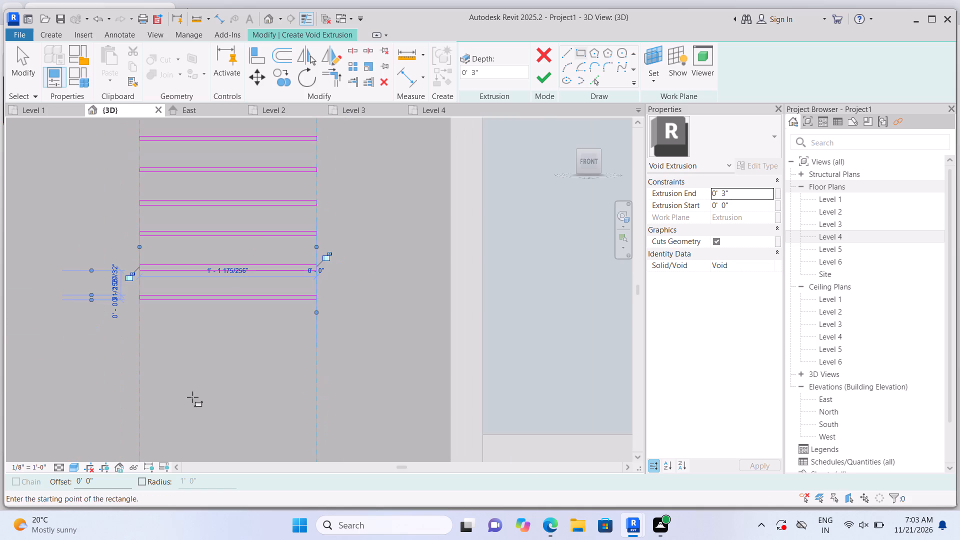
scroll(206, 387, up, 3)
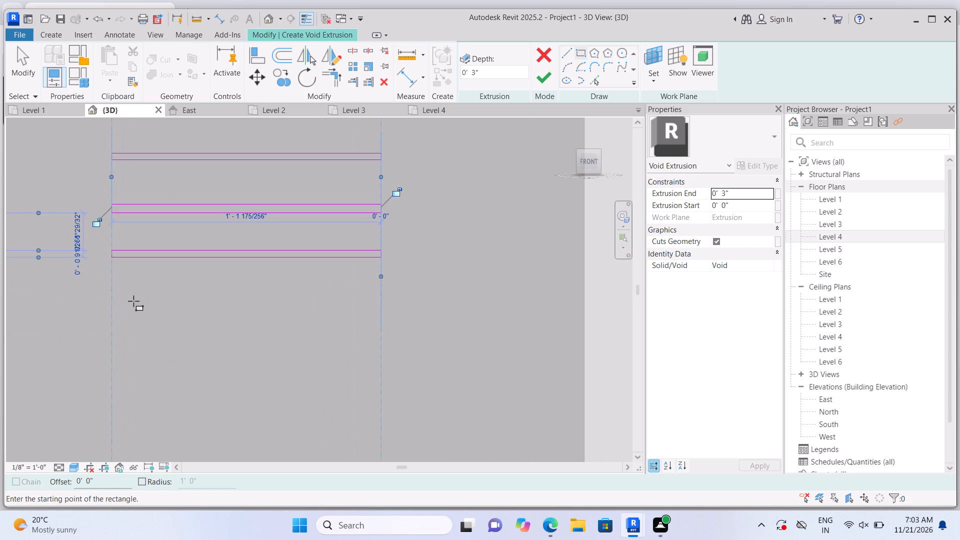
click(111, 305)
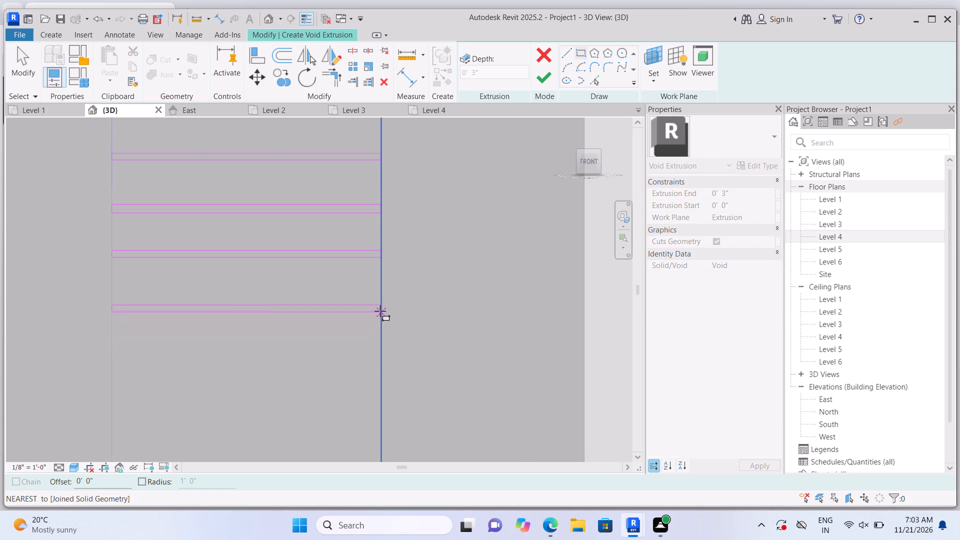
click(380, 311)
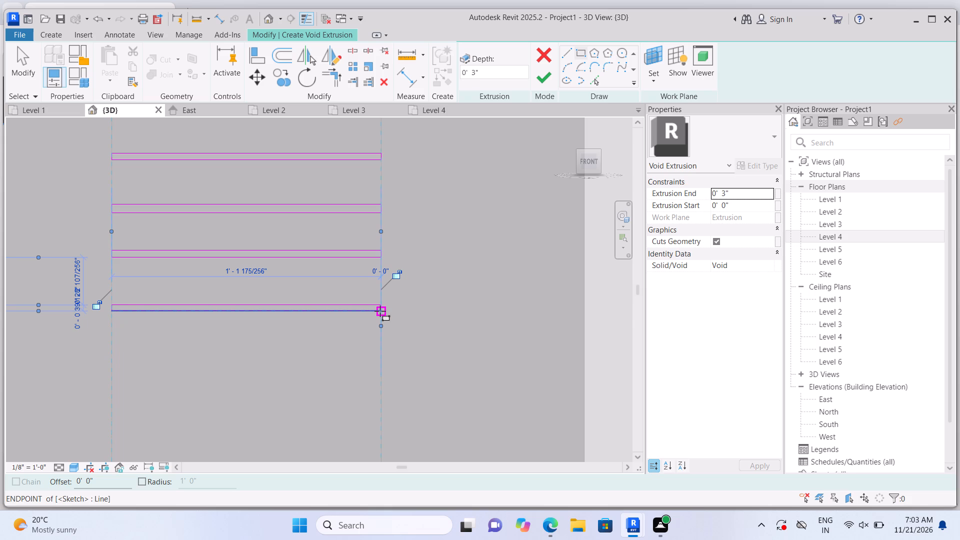
Examine the sketched groove rows against the windows and levels of the whole front facade.
scroll(377, 348, down, 2)
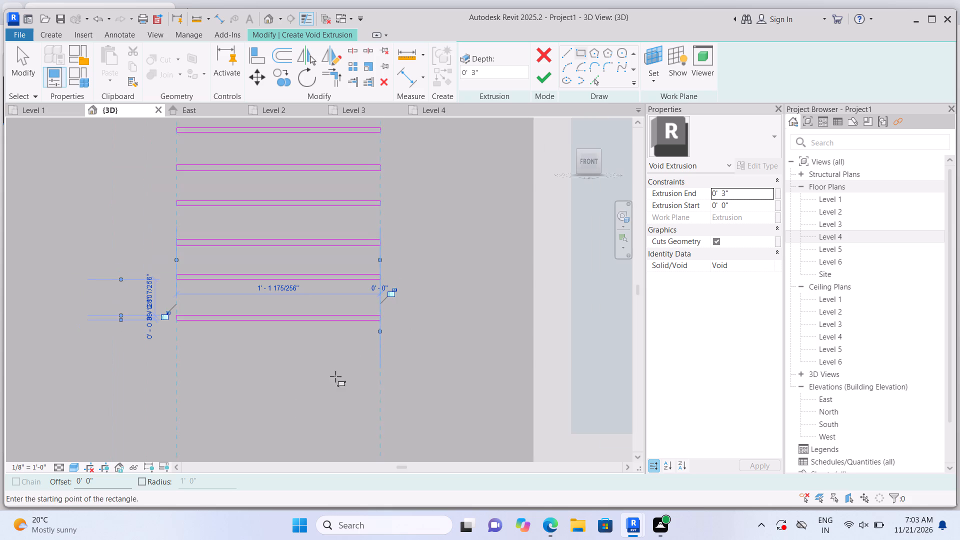
middle_drag(265, 419, 236, 219)
middle_click(236, 219)
scroll(243, 246, down, 4)
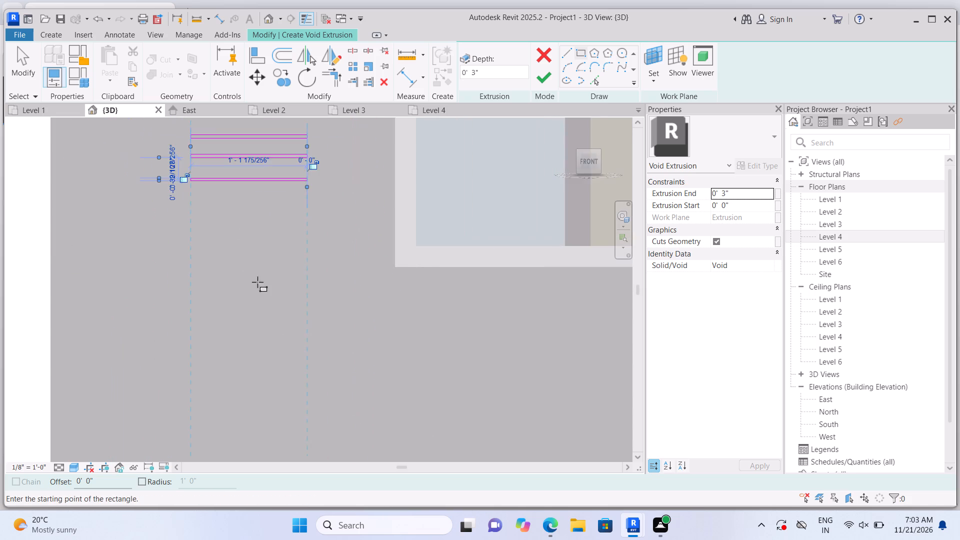
scroll(257, 282, down, 11)
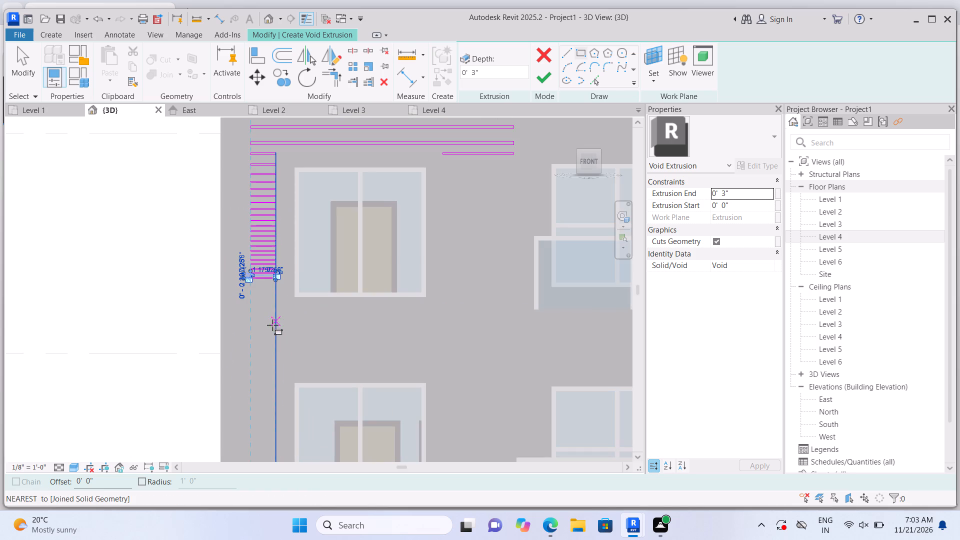
scroll(267, 372, down, 1)
scroll(266, 416, down, 4)
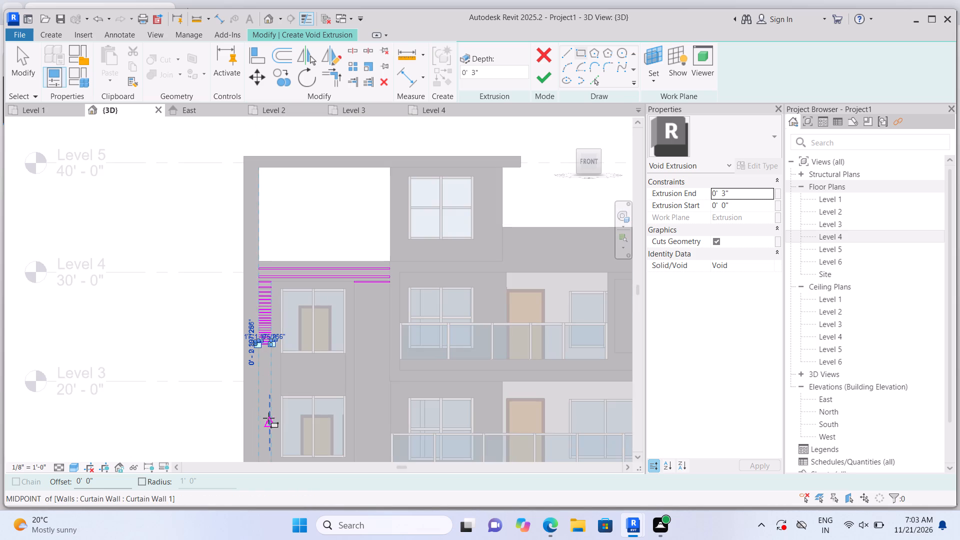
scroll(266, 423, down, 2)
middle_drag(247, 396, 240, 273)
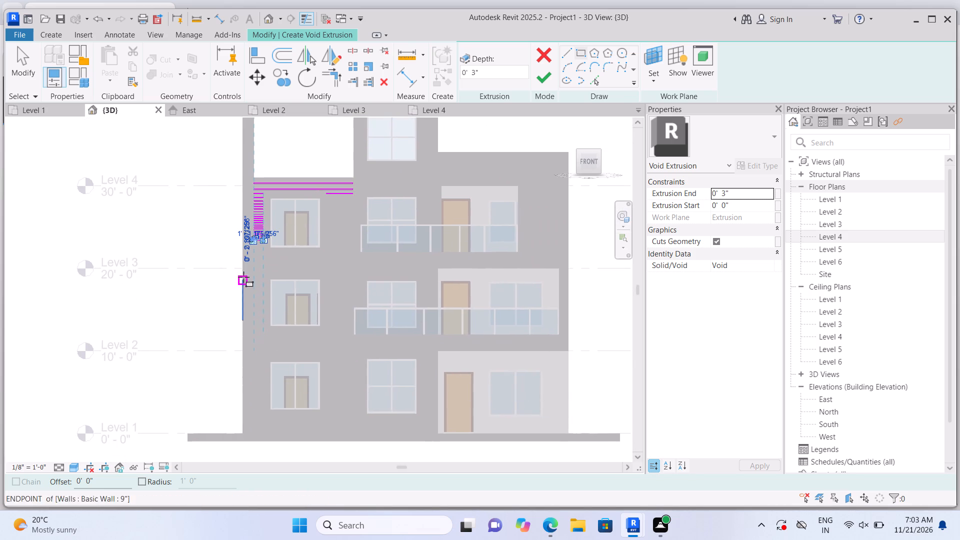
scroll(268, 270, up, 1)
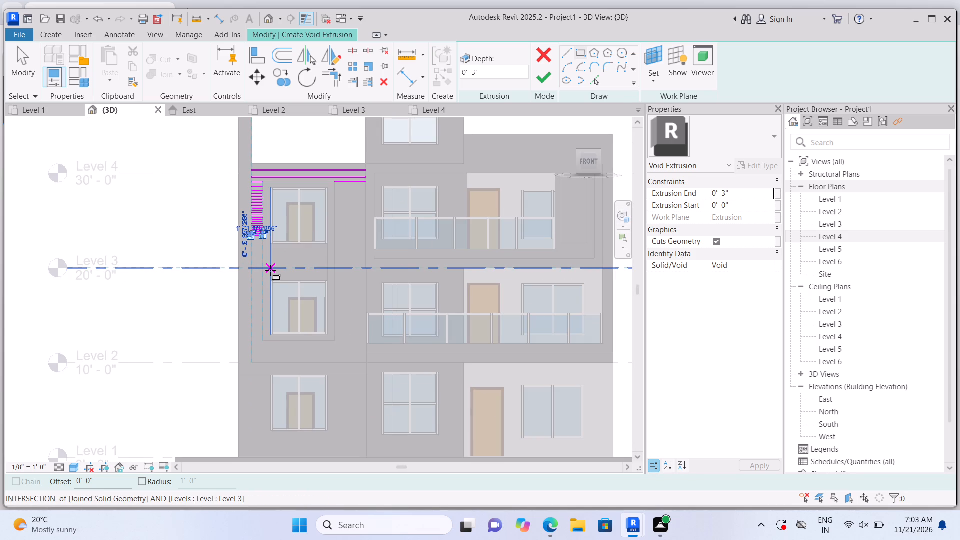
key(Escape)
scroll(268, 227, up, 1)
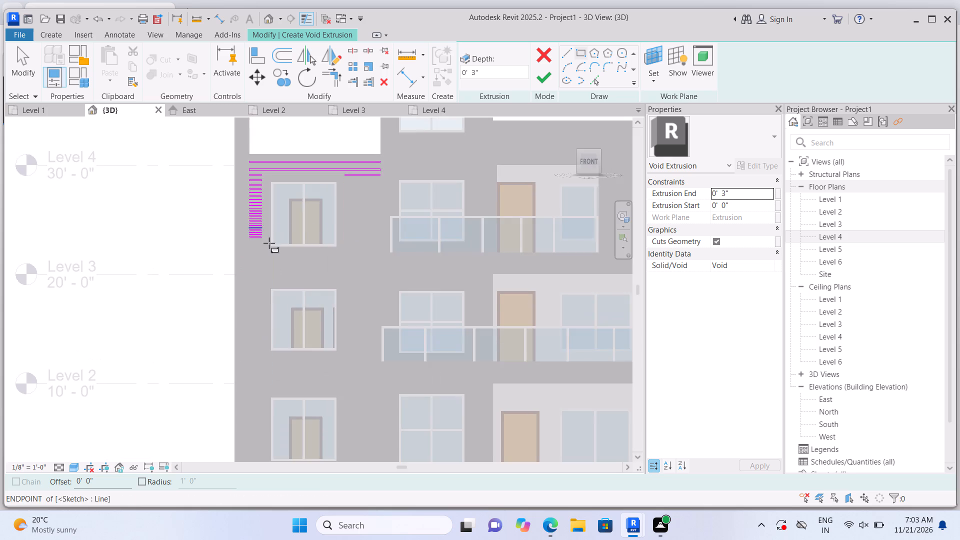
scroll(265, 287, up, 3)
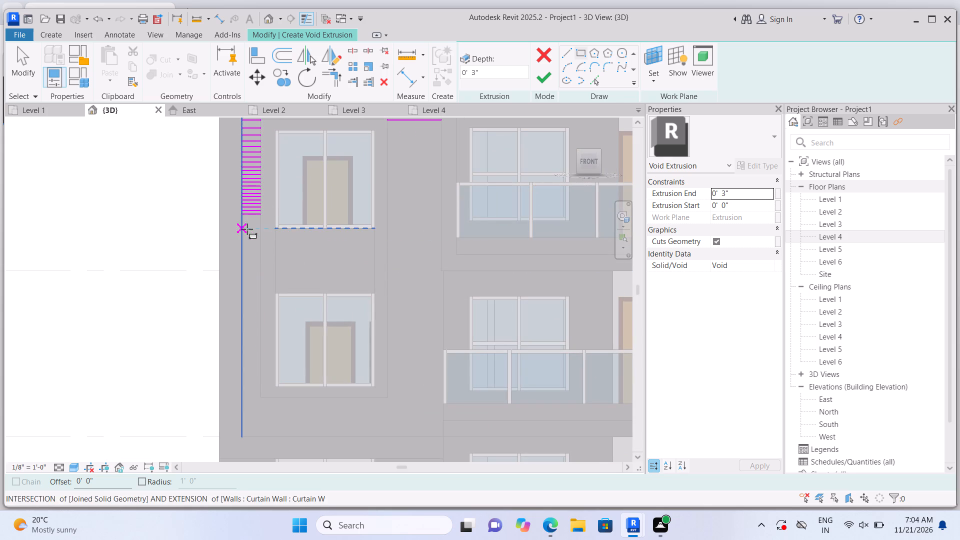
middle_drag(212, 201, 213, 212)
middle_drag(213, 216, 213, 242)
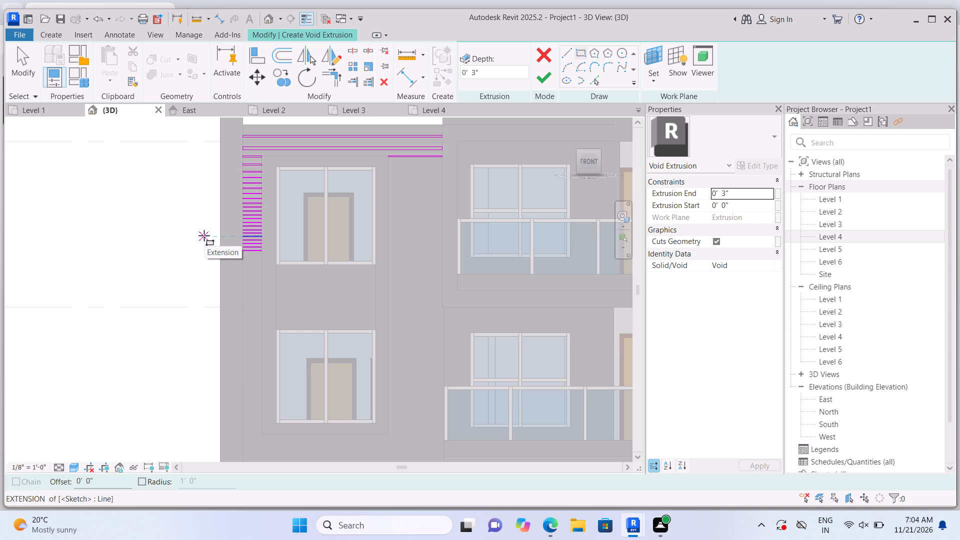
scroll(207, 234, down, 4)
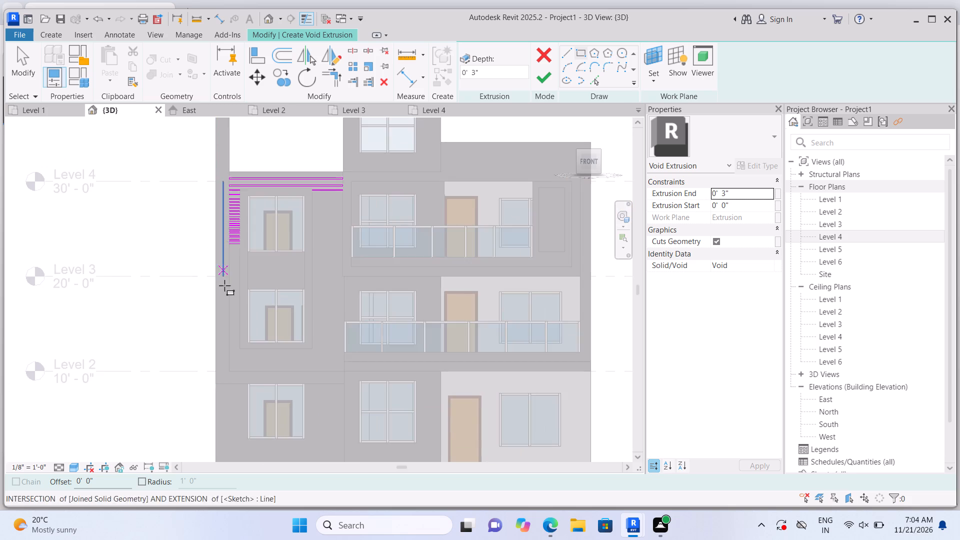
scroll(224, 286, down, 2)
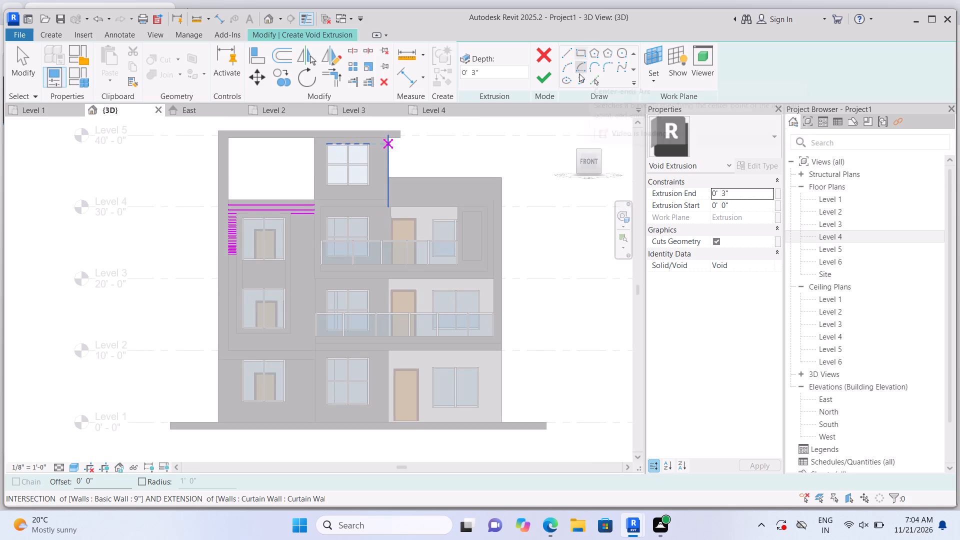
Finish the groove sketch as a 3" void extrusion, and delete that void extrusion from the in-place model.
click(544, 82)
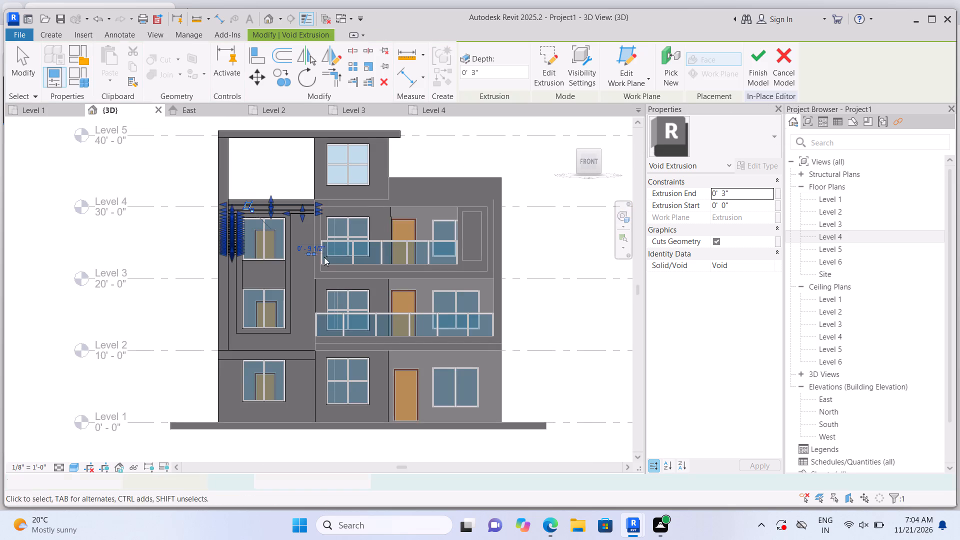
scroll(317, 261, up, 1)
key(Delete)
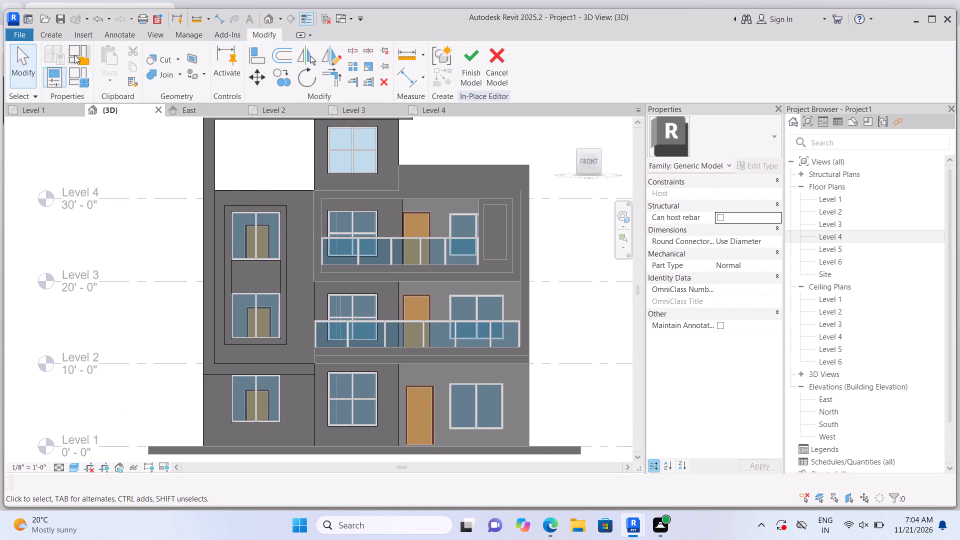
Start a new void extrusion in the in-place model and set its work plane to the wall face beside the upper left two-pane window.
click(54, 33)
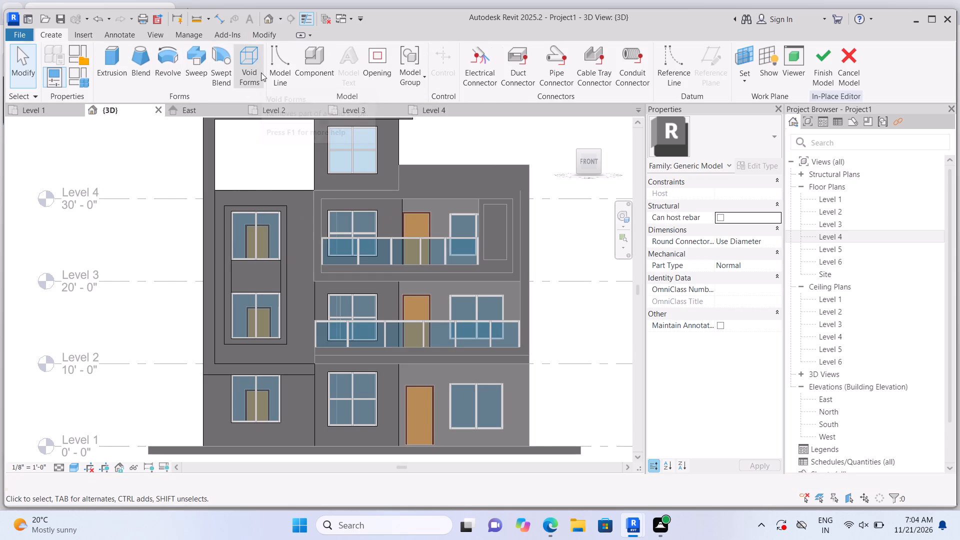
click(261, 72)
click(264, 99)
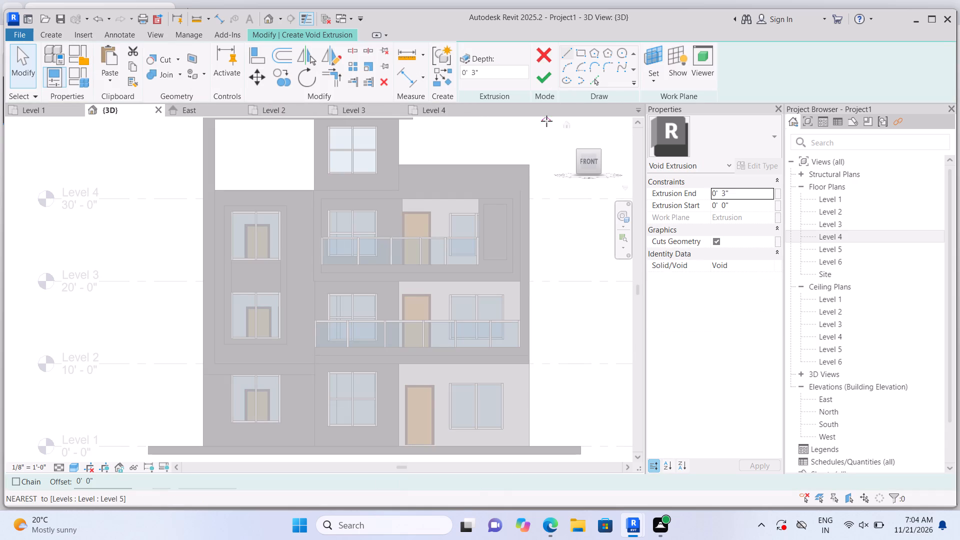
click(649, 83)
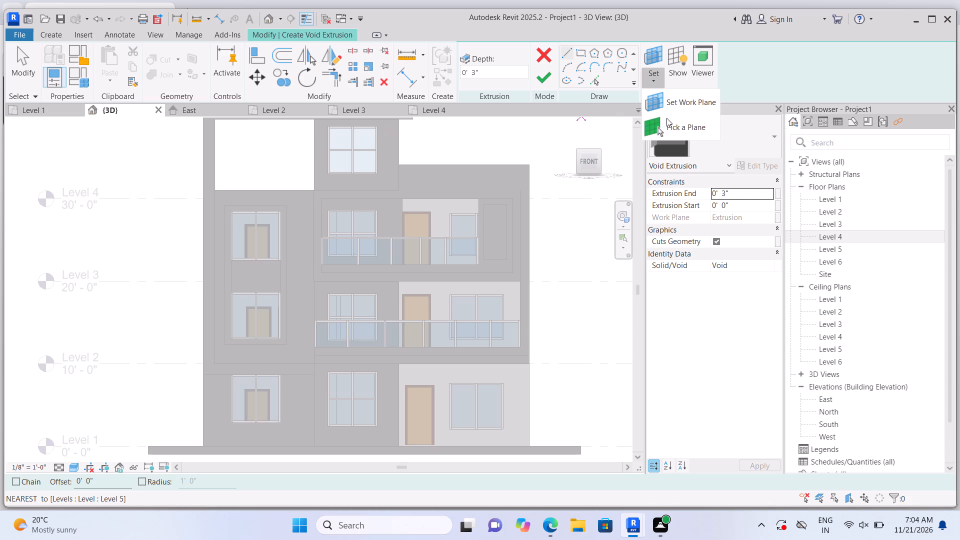
click(666, 118)
scroll(296, 230, up, 1)
click(296, 230)
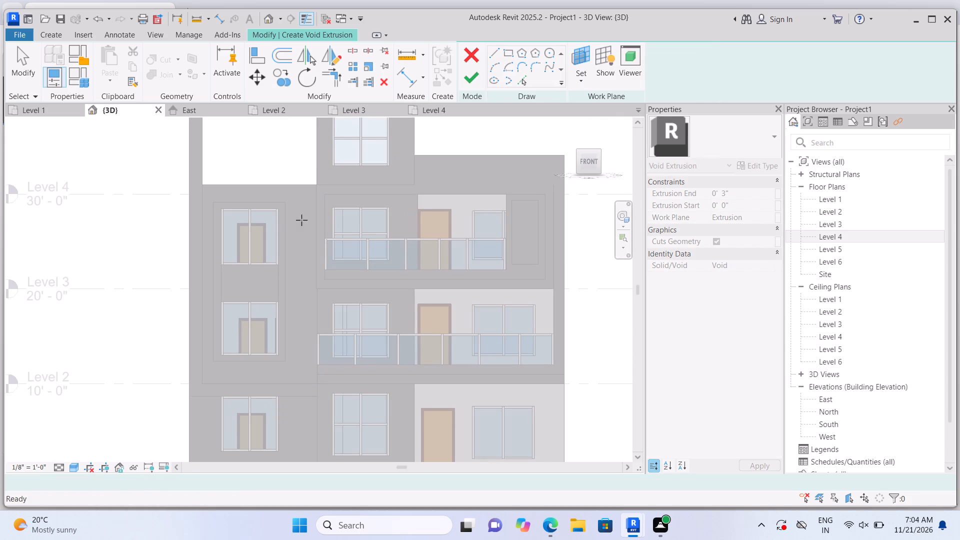
Sketch a thin horizontal rectangle across the full width of the left facade panel, just below the white opening near Level 4.
click(582, 52)
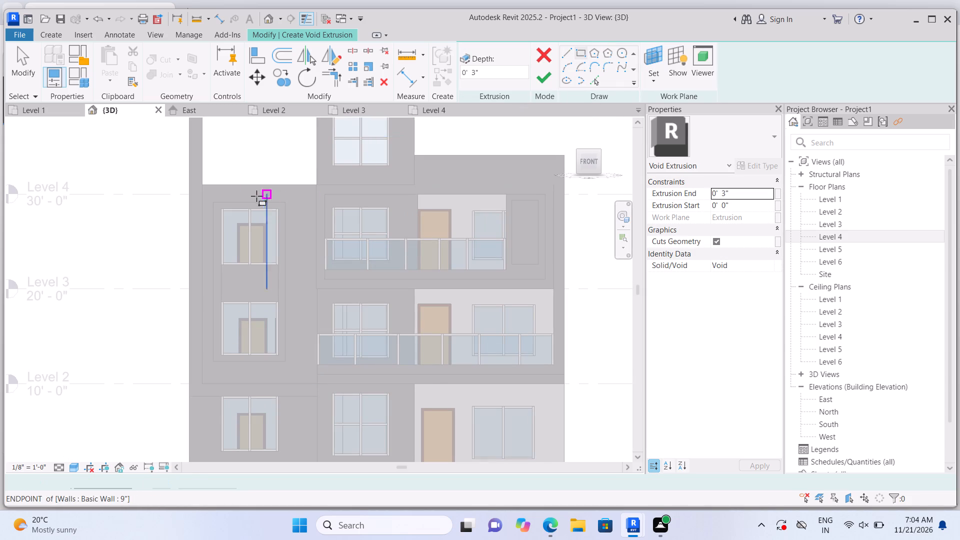
scroll(237, 199, up, 5)
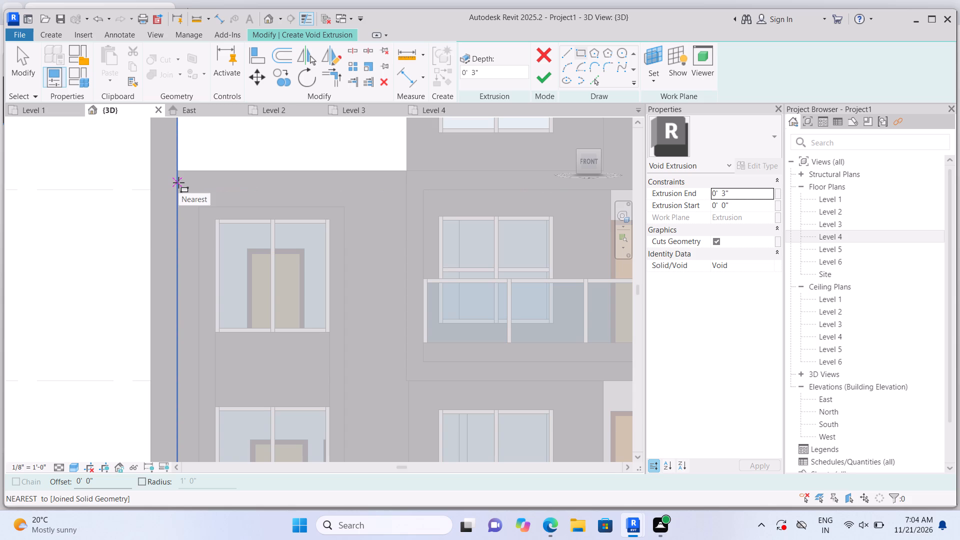
click(178, 183)
scroll(261, 196, up, 3)
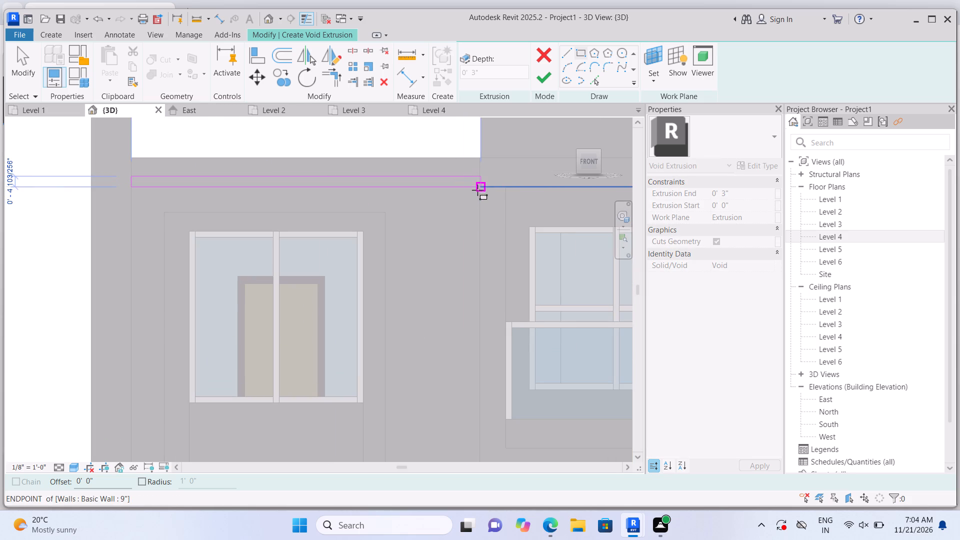
scroll(476, 187, up, 5)
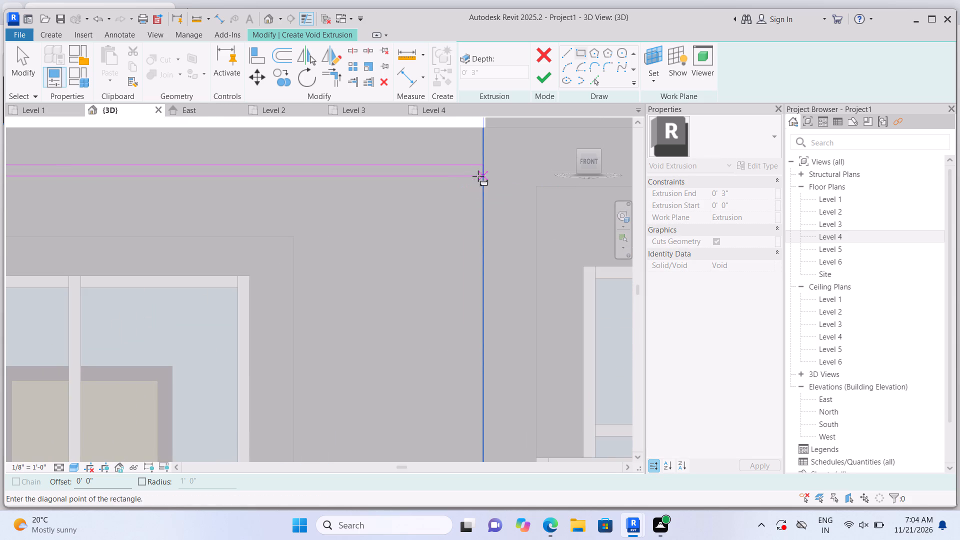
click(479, 172)
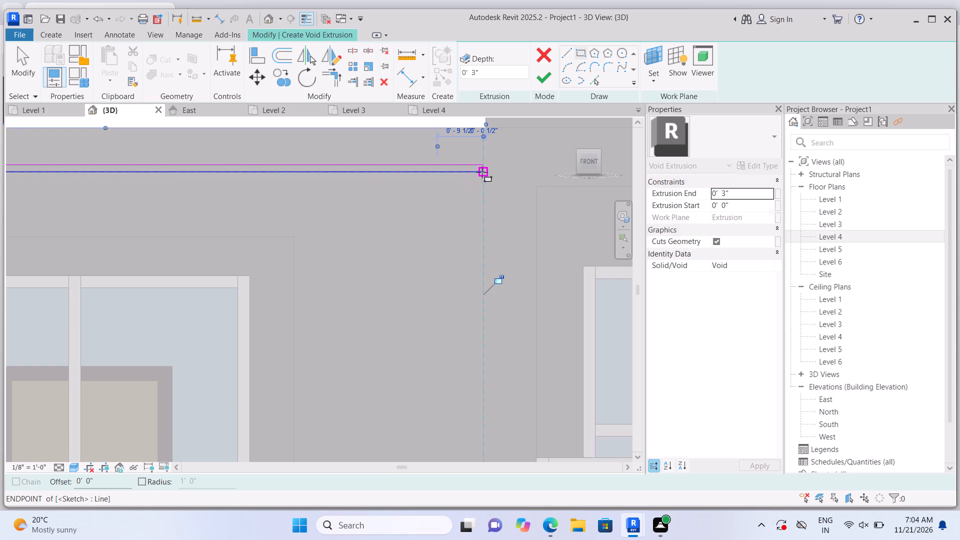
key(Escape)
Sketch a second thin full-width rectangle across the left facade panel, between the first one and the top of the window surround.
scroll(491, 165, down, 5)
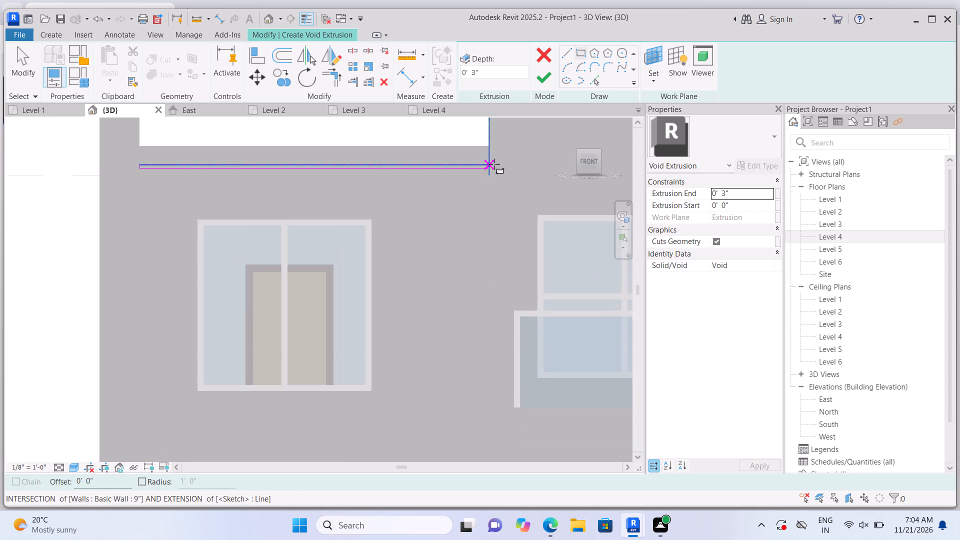
scroll(494, 164, down, 2)
scroll(206, 243, up, 4)
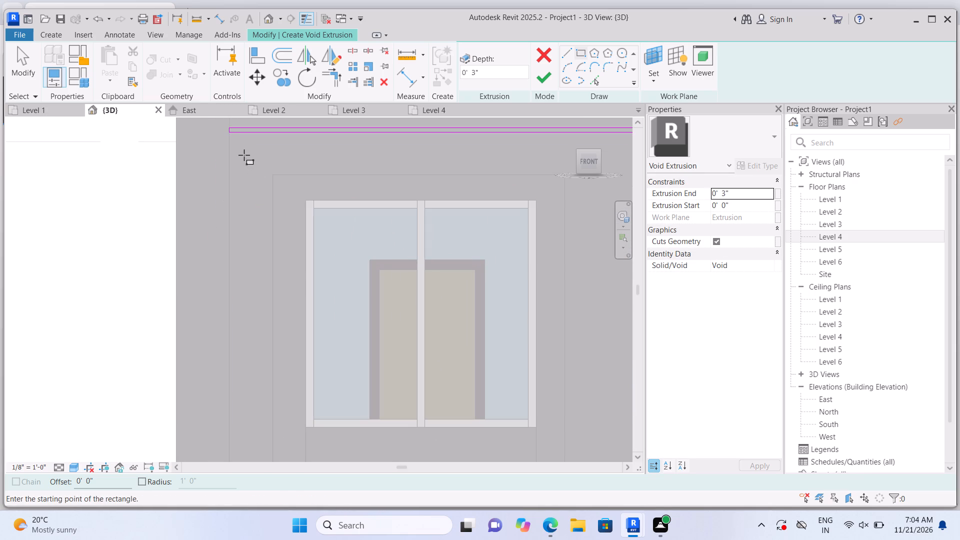
click(232, 156)
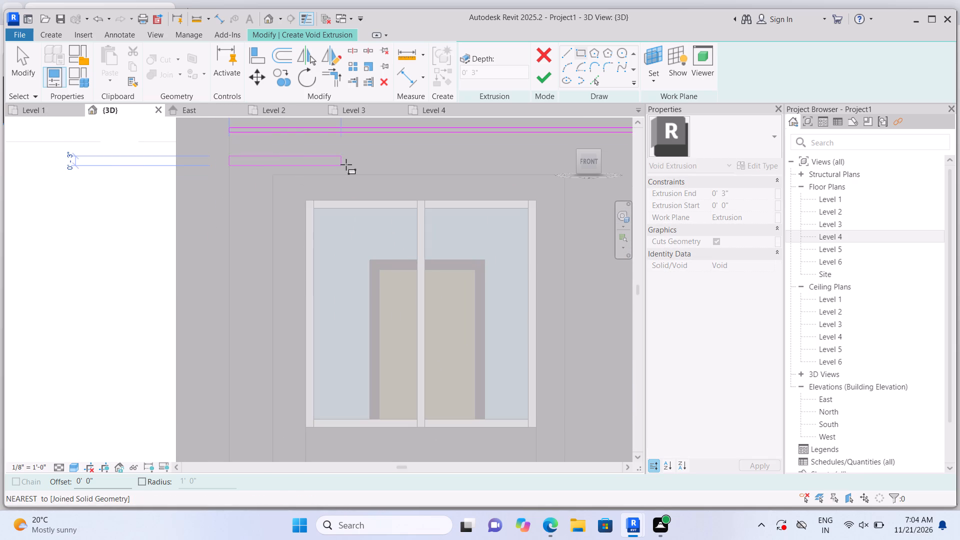
scroll(342, 165, down, 5)
scroll(509, 159, up, 3)
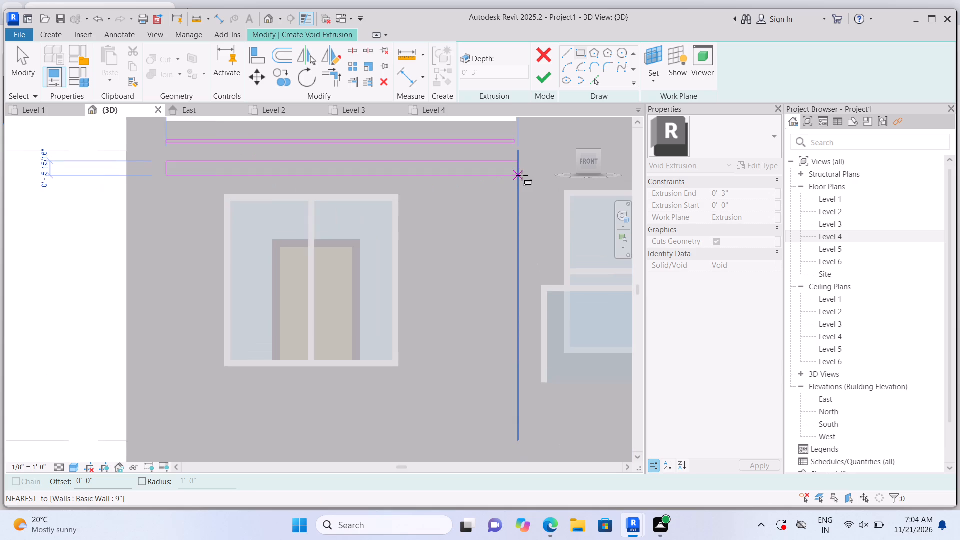
scroll(520, 174, up, 2)
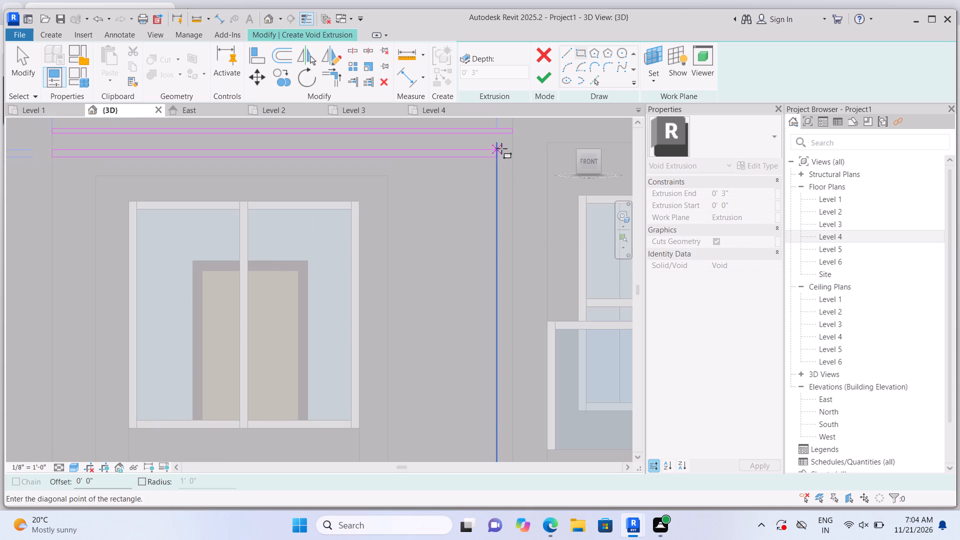
click(512, 151)
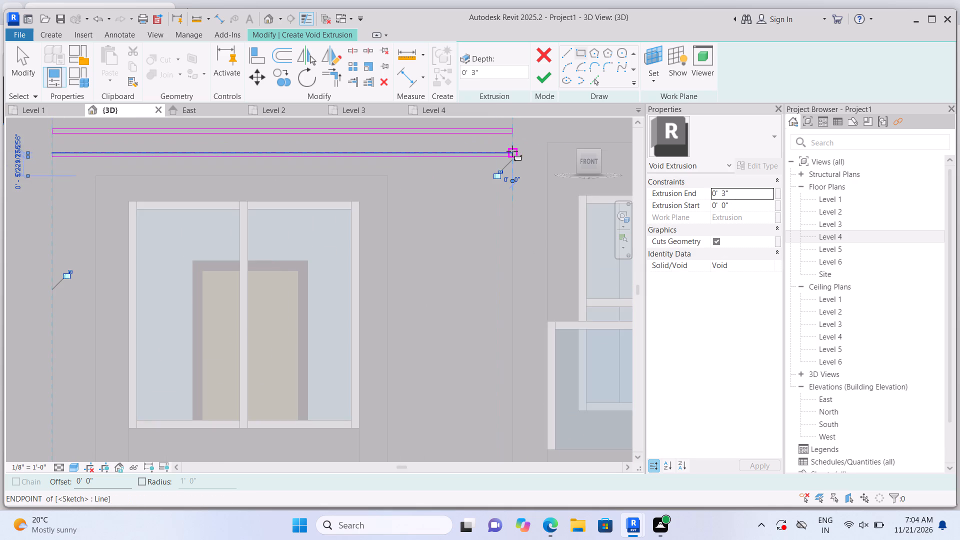
key(Escape)
Sketch two thin rectangles about 1'-1 11/16" wide in the strip left of the Level 3 window surround, starting at the surround's top edge.
scroll(513, 152, down, 1)
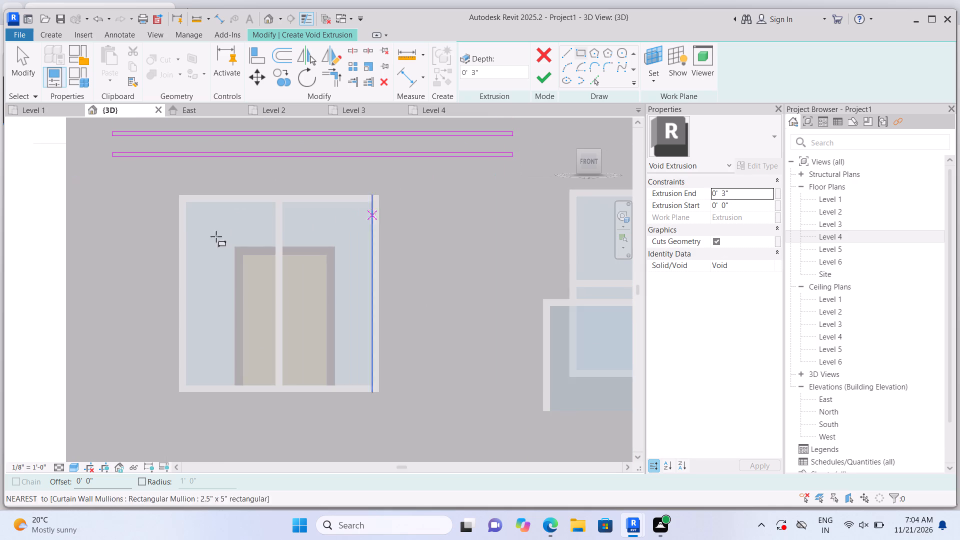
click(146, 173)
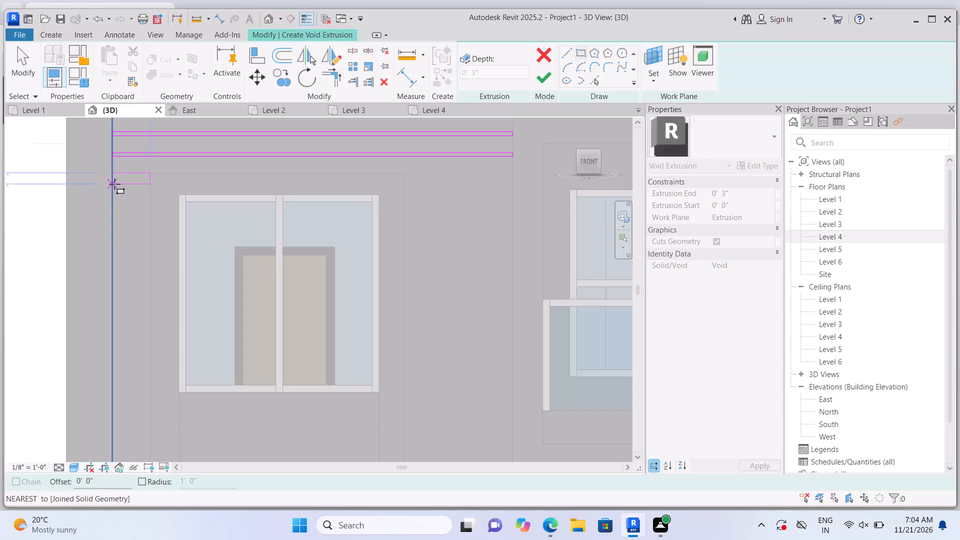
scroll(114, 184, up, 1)
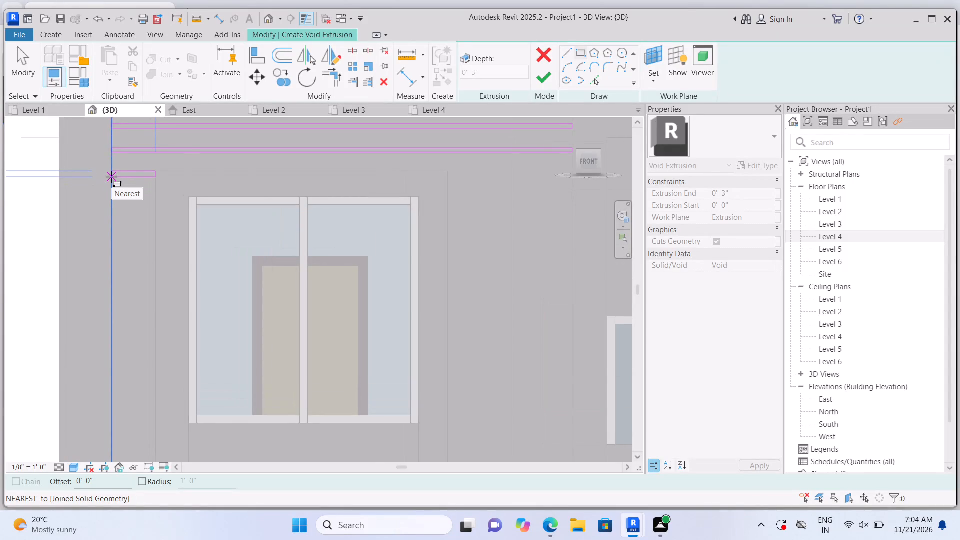
click(111, 177)
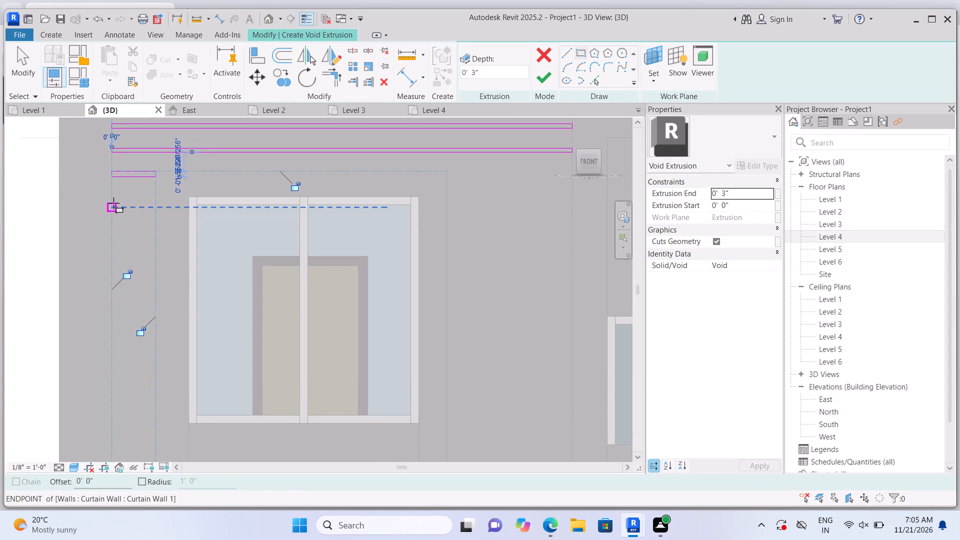
scroll(113, 206, up, 1)
click(114, 200)
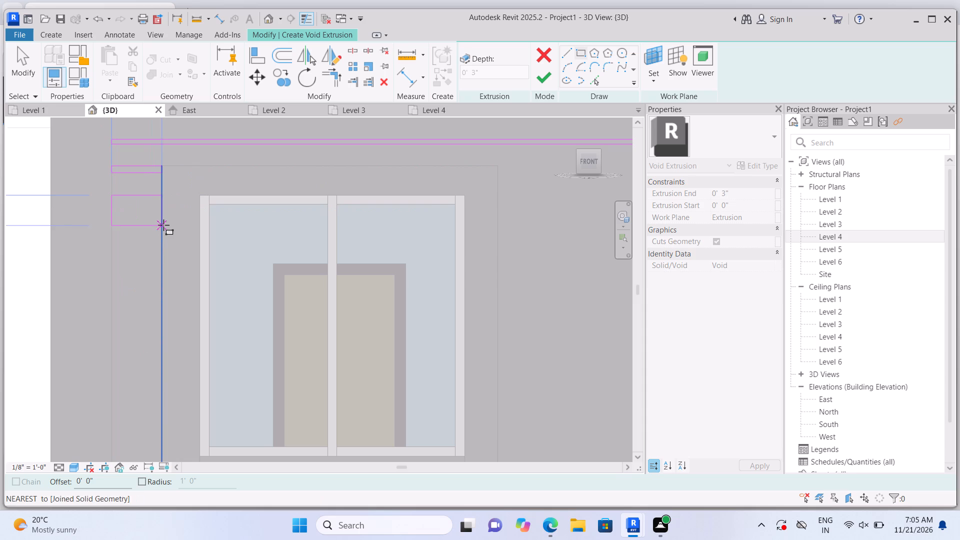
scroll(161, 207, up, 1)
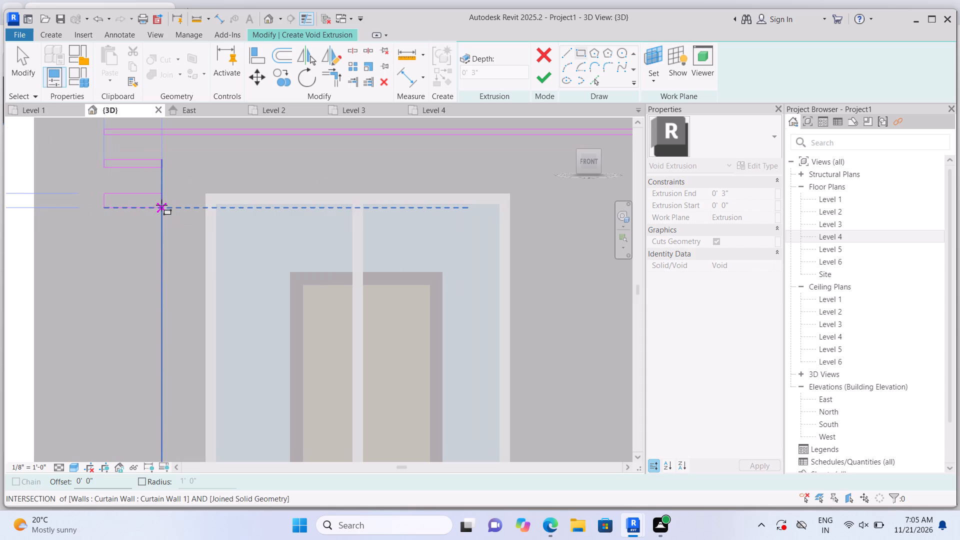
click(160, 200)
Sketch a thin rectangle about 3'-3" wide from the window surround to the panel's right edge, level with the top left-strip rectangle.
scroll(494, 169, down, 2)
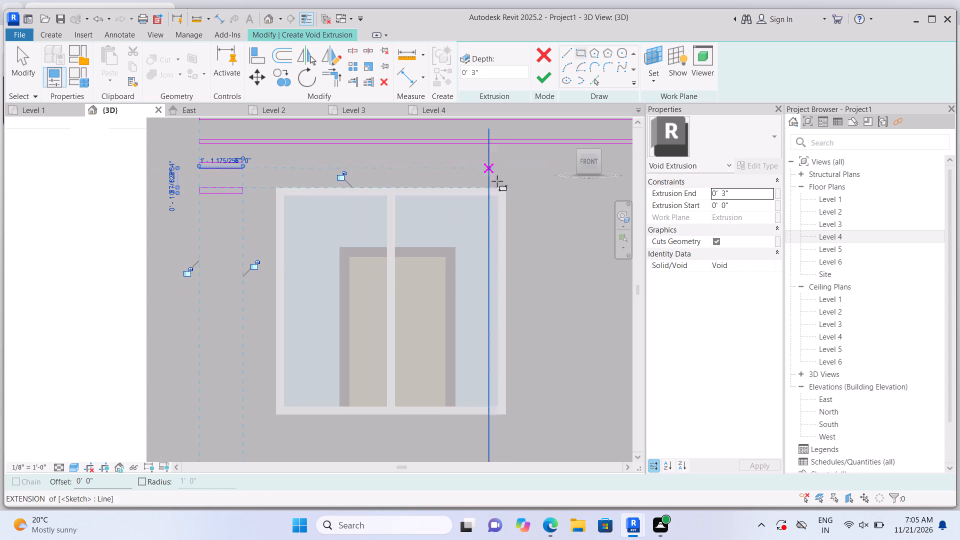
middle_click(545, 190)
middle_drag(537, 193, 510, 198)
middle_drag(428, 232, 344, 268)
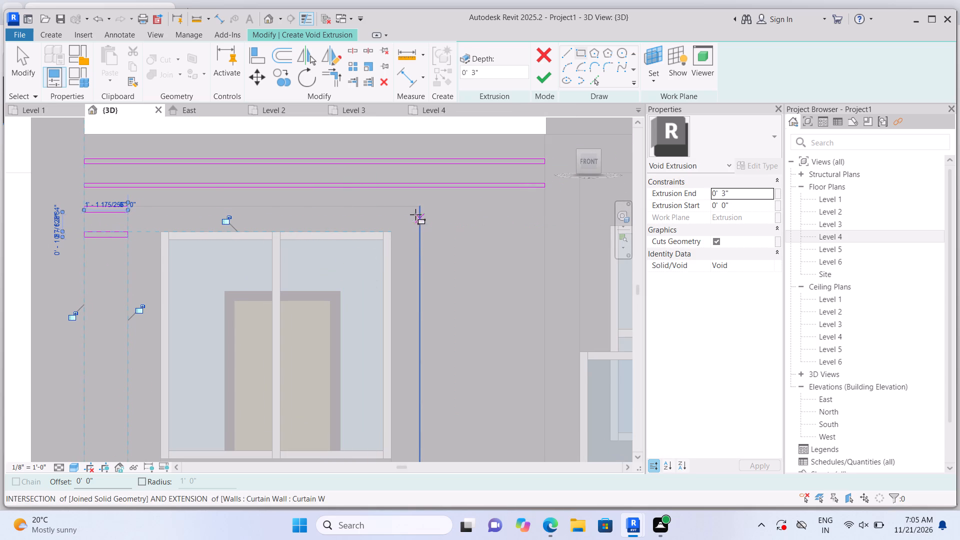
click(416, 207)
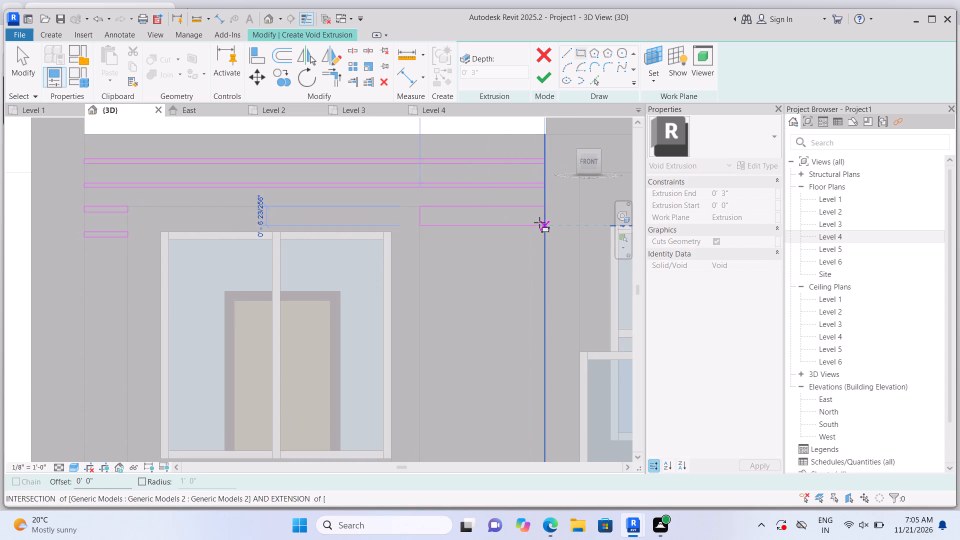
click(540, 214)
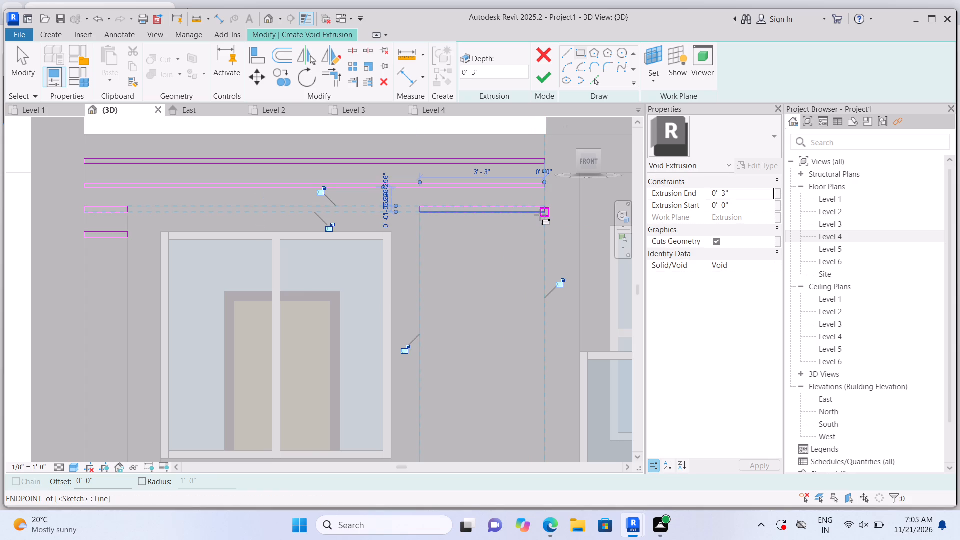
key(Escape)
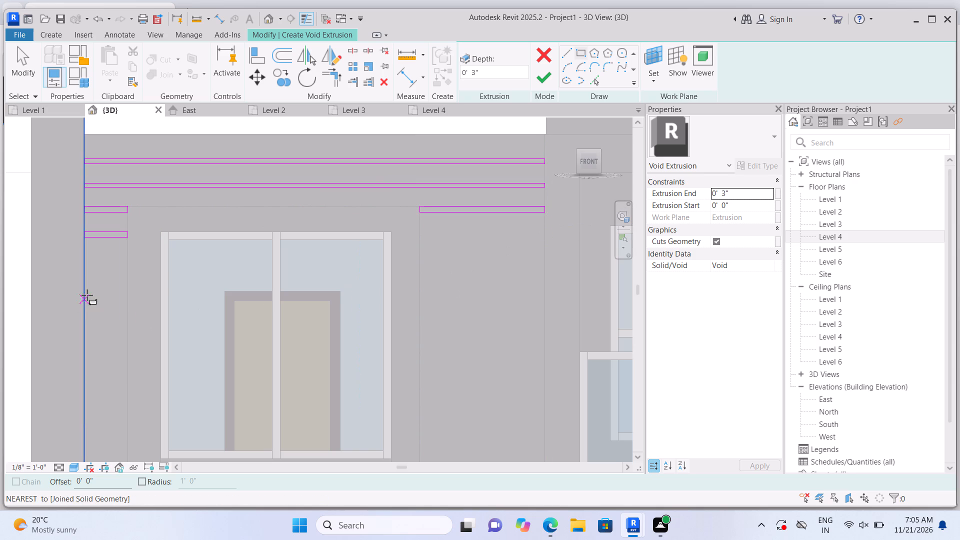
Sketch two more thin rectangles, each about 1'-1 11/16" wide, below the existing ones in the strip left of the Level 3 window.
click(87, 267)
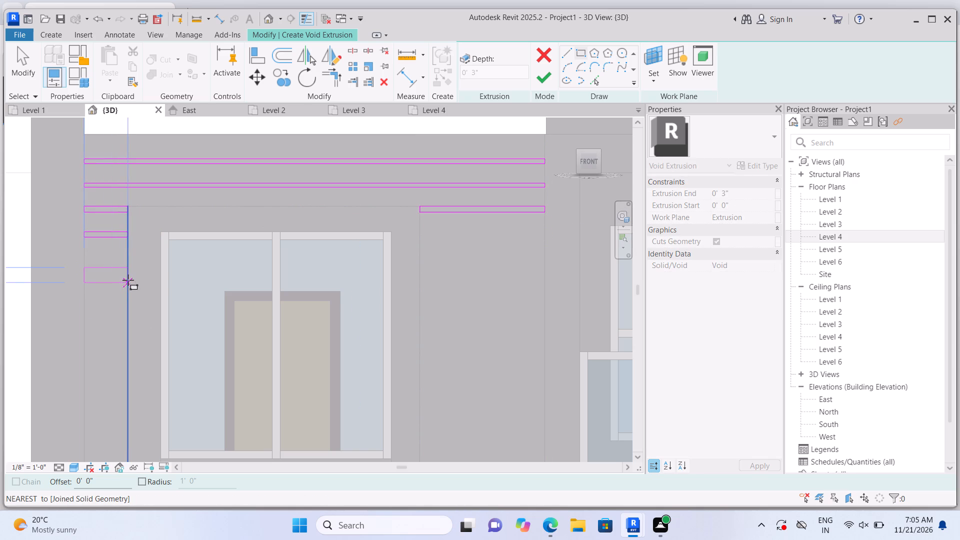
click(127, 274)
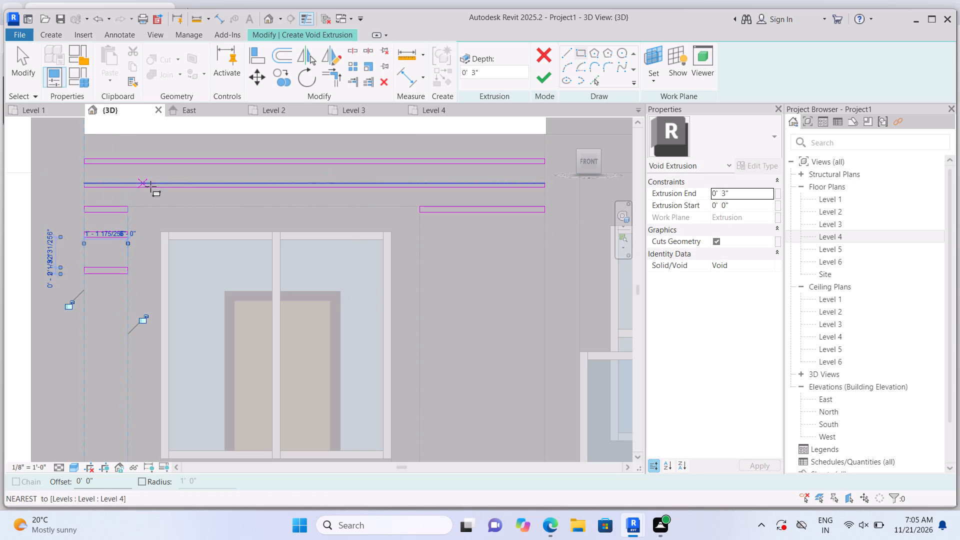
scroll(223, 189, down, 7)
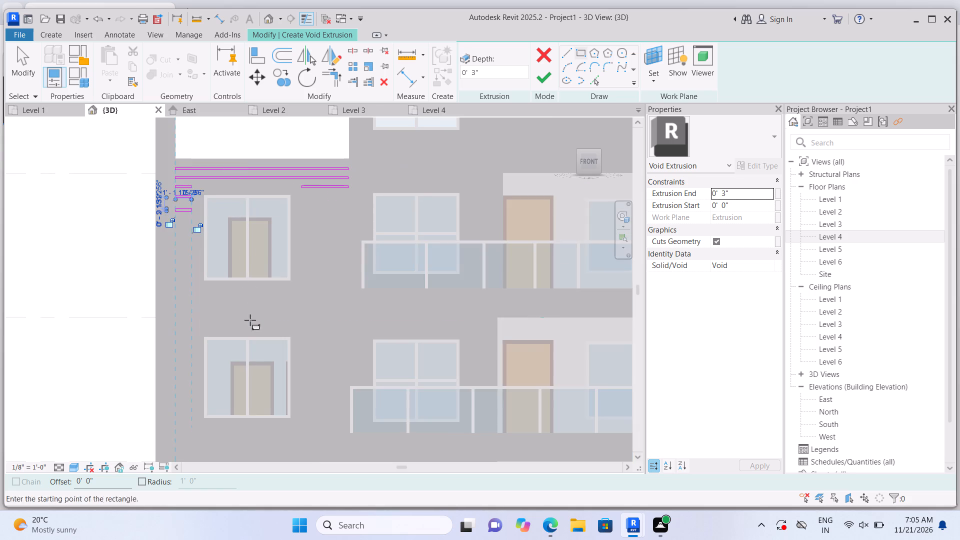
scroll(237, 316, up, 4)
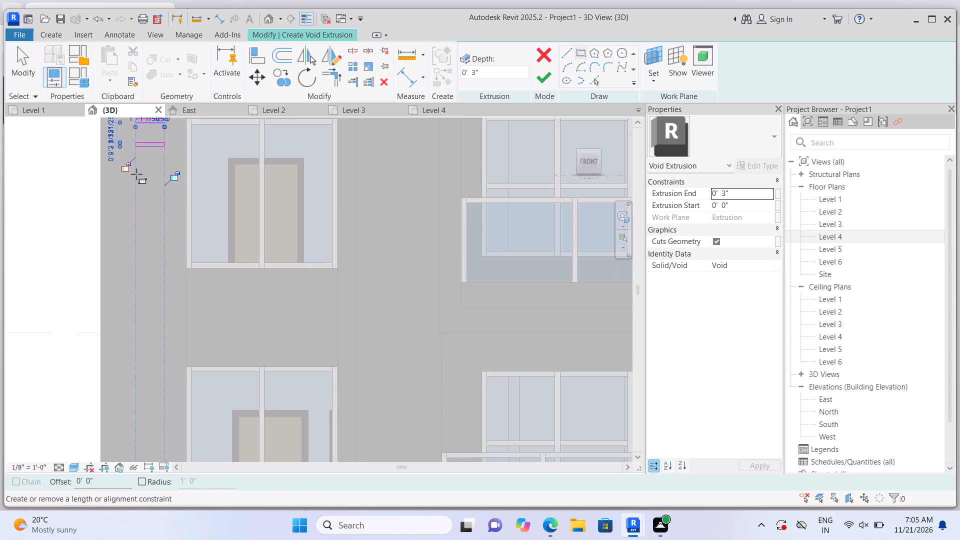
key(Escape)
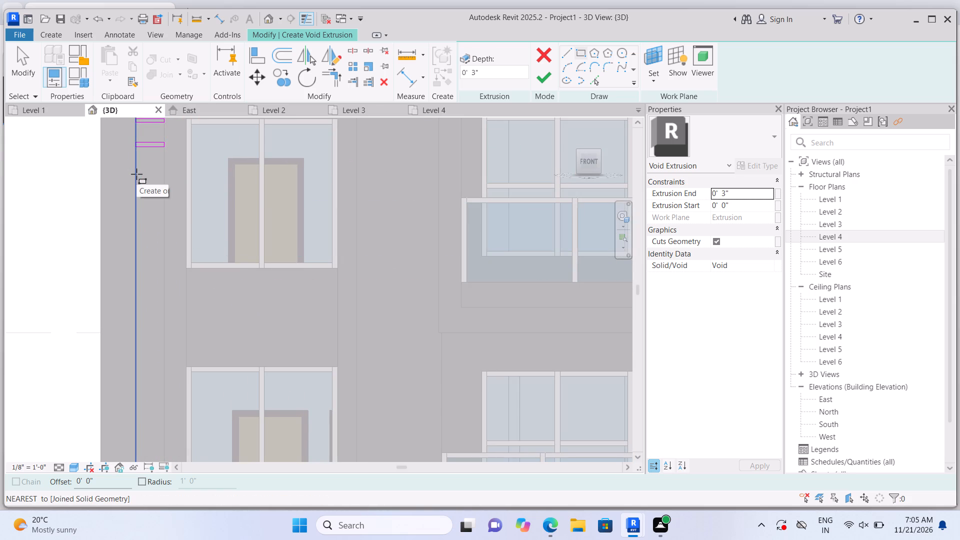
scroll(146, 171, up, 2)
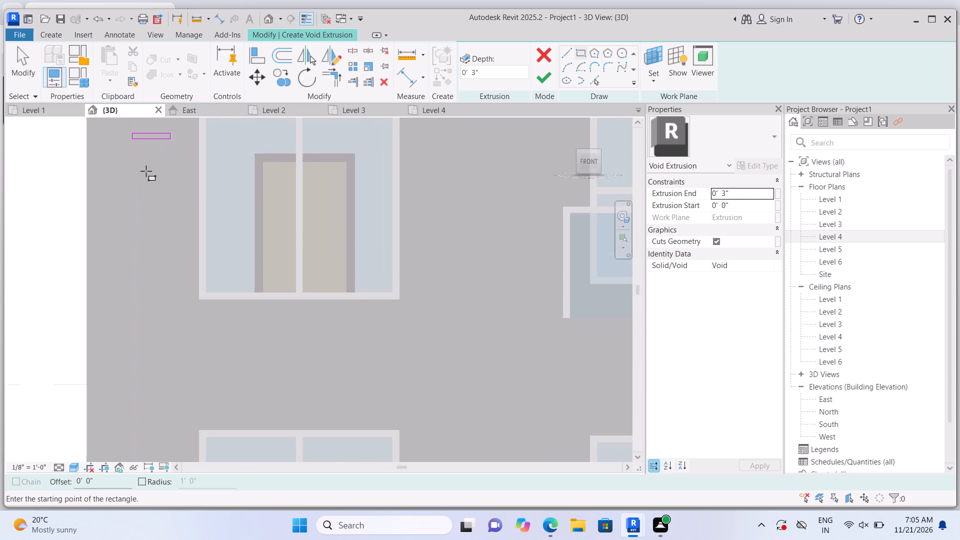
scroll(146, 171, up, 1)
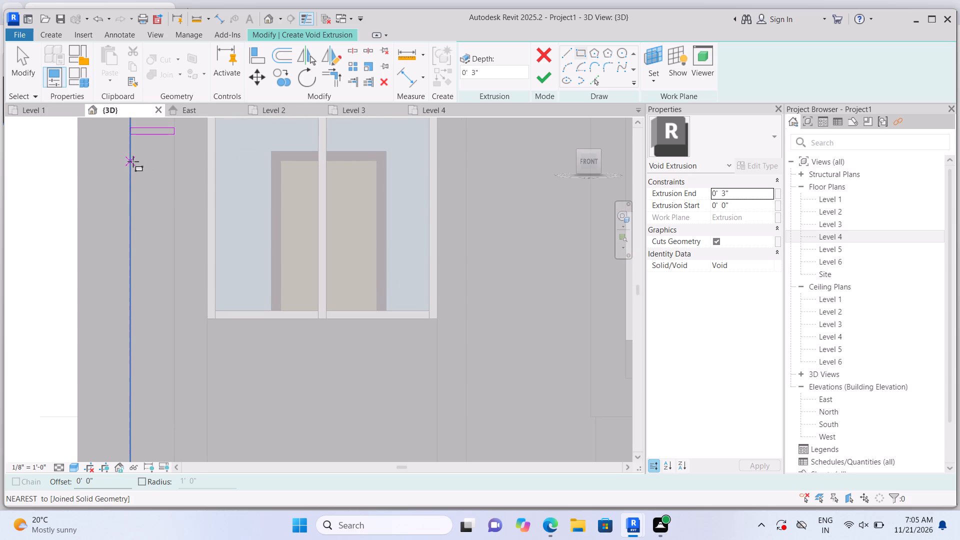
click(133, 161)
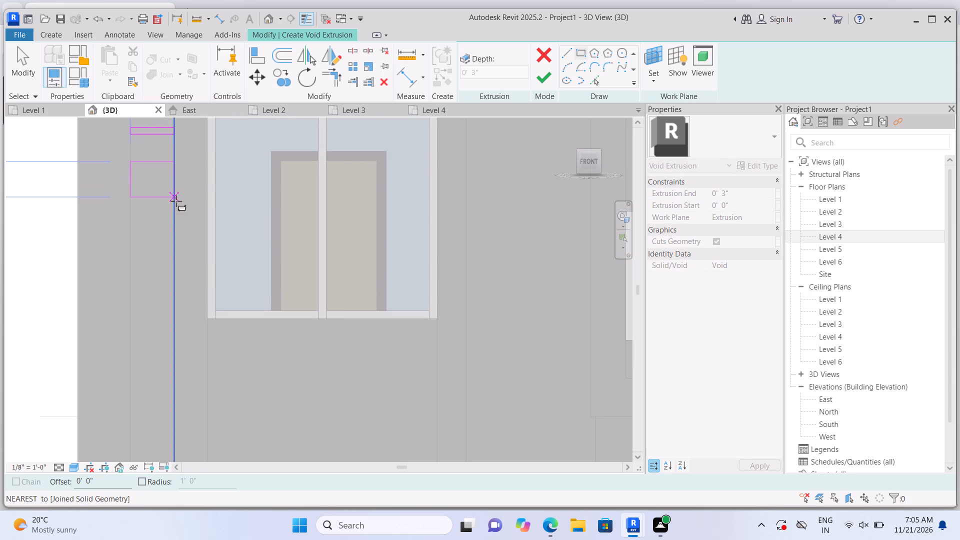
click(174, 169)
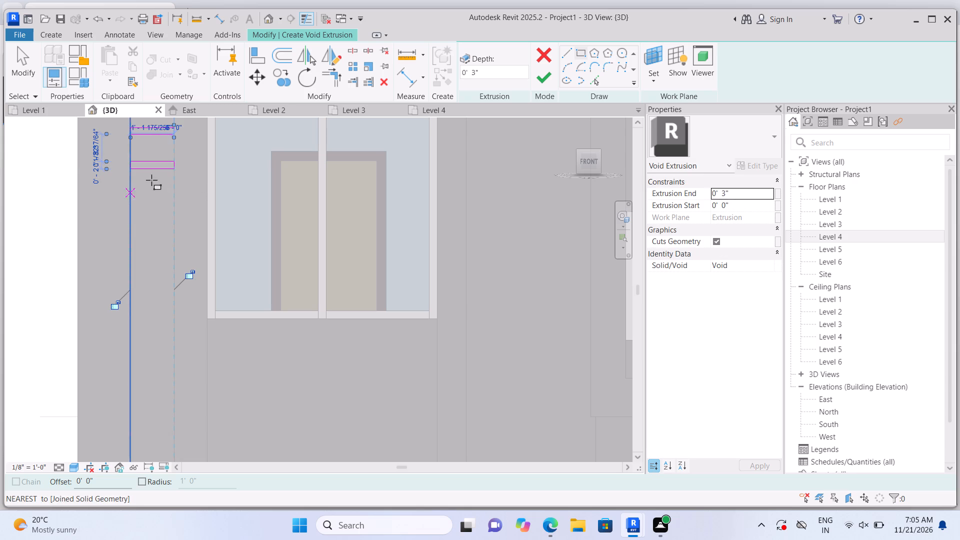
Sketch two more thin rectangles, each about 1'-1 11/16" wide, below the existing ones in the strip left of the Level 3 window.
double_click(133, 195)
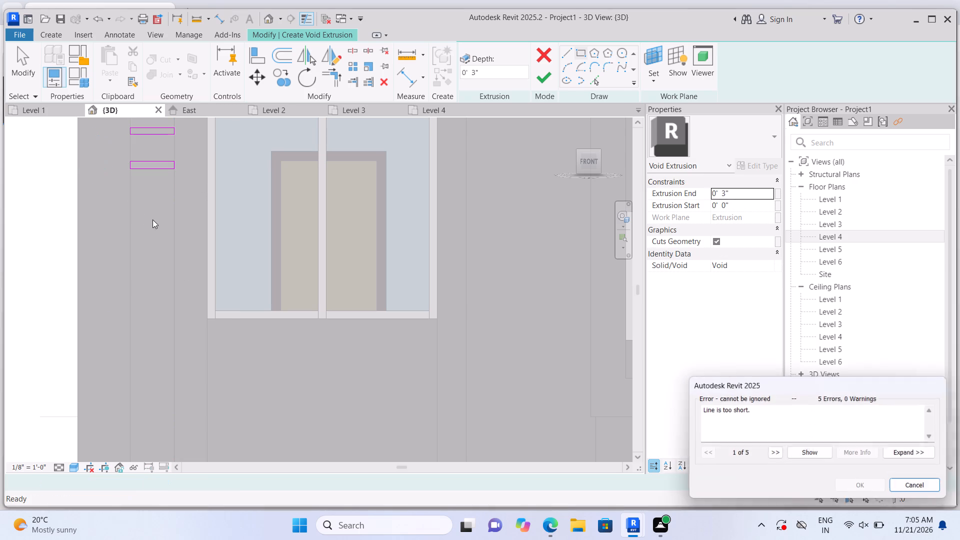
click(911, 484)
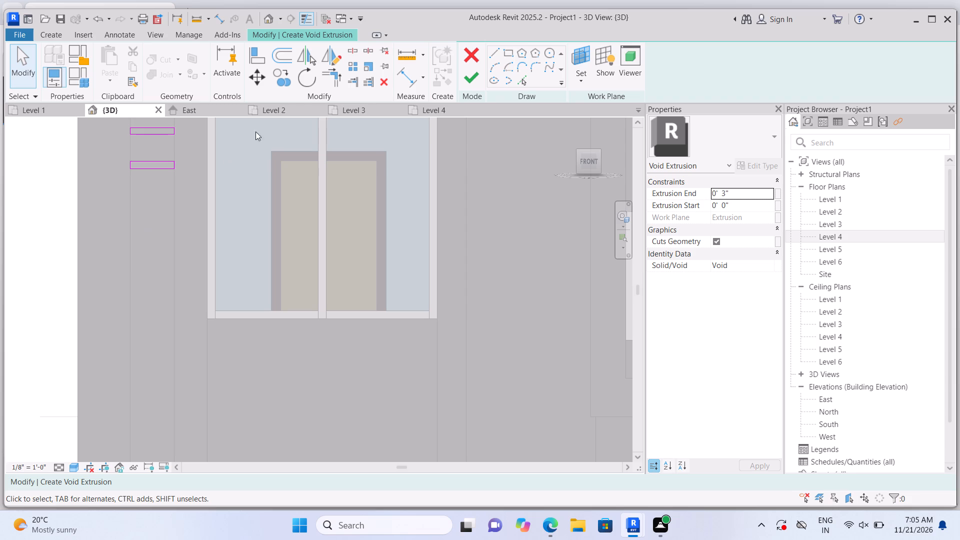
click(507, 56)
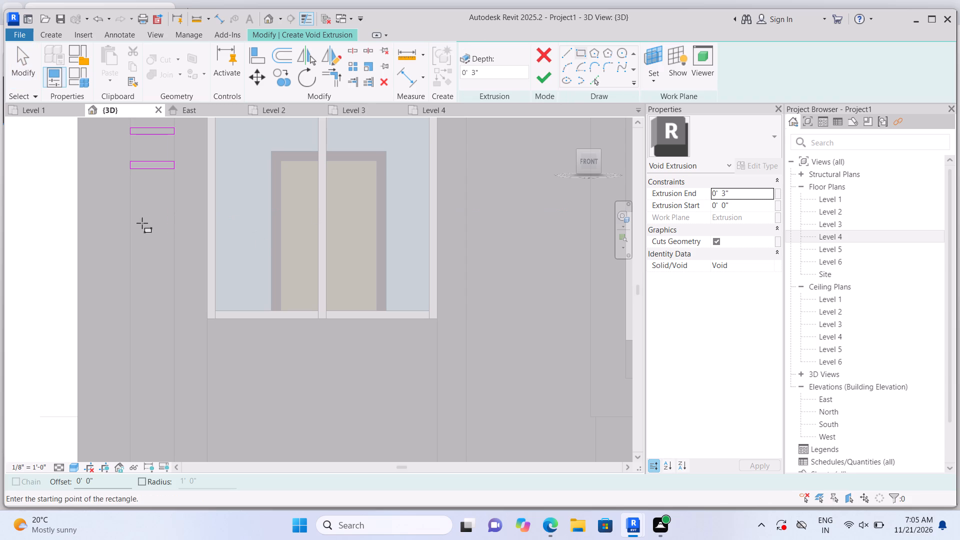
click(132, 198)
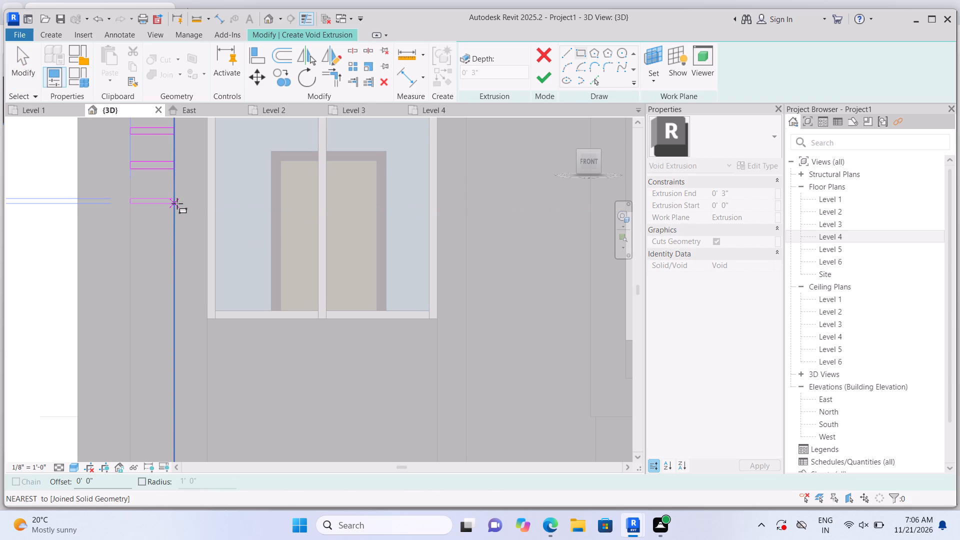
click(177, 203)
click(132, 234)
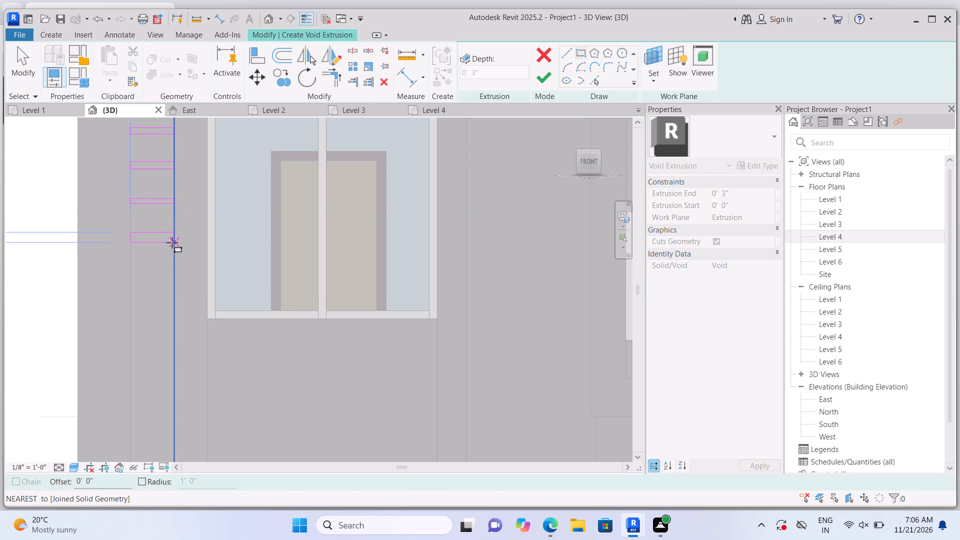
click(170, 237)
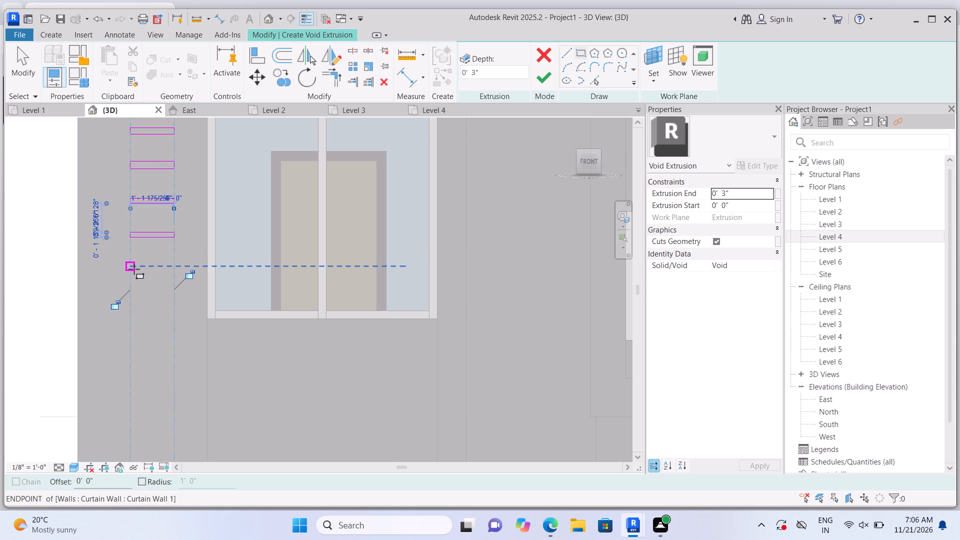
Continue down the left strip with three more thin rectangles about 1'-1 11/16" wide, the lowest just below the Level 3 window's bottom edge.
click(134, 269)
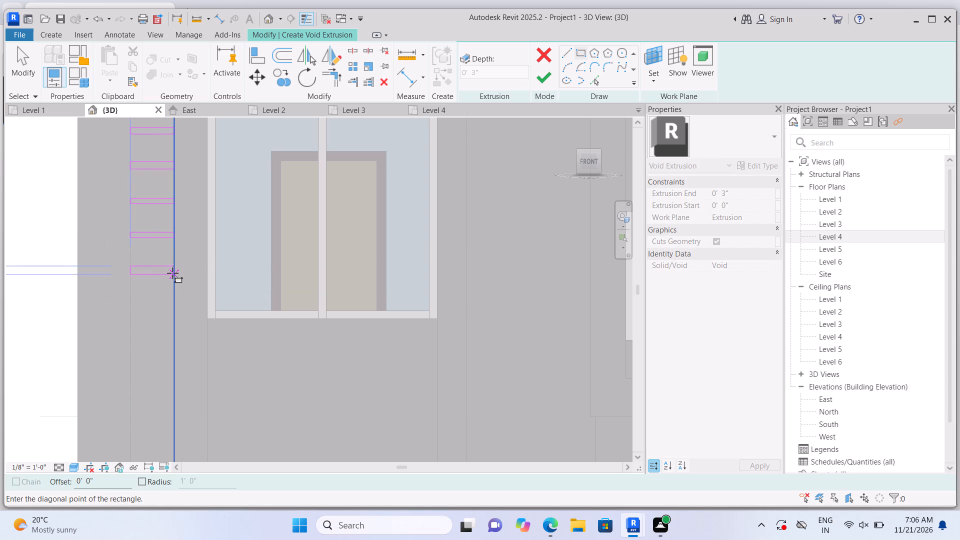
click(174, 272)
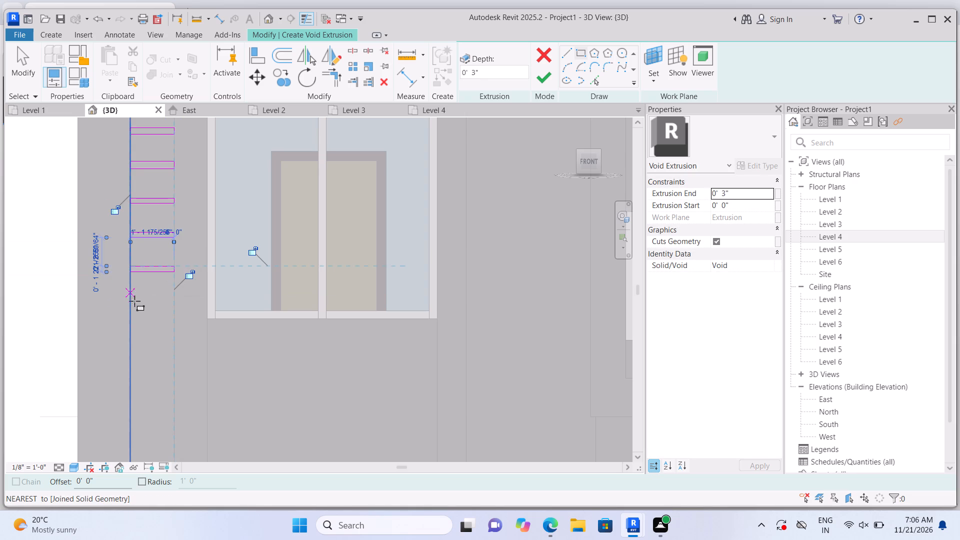
click(133, 297)
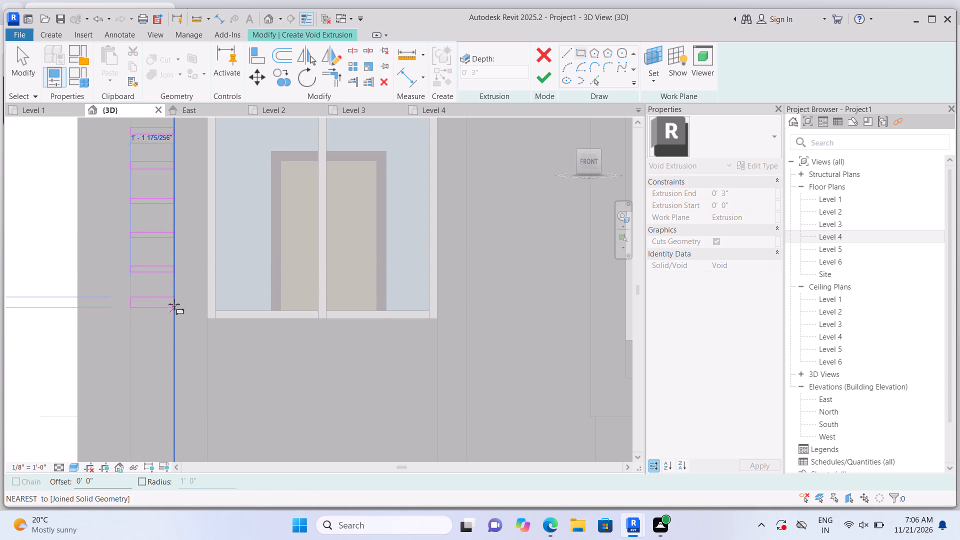
click(173, 303)
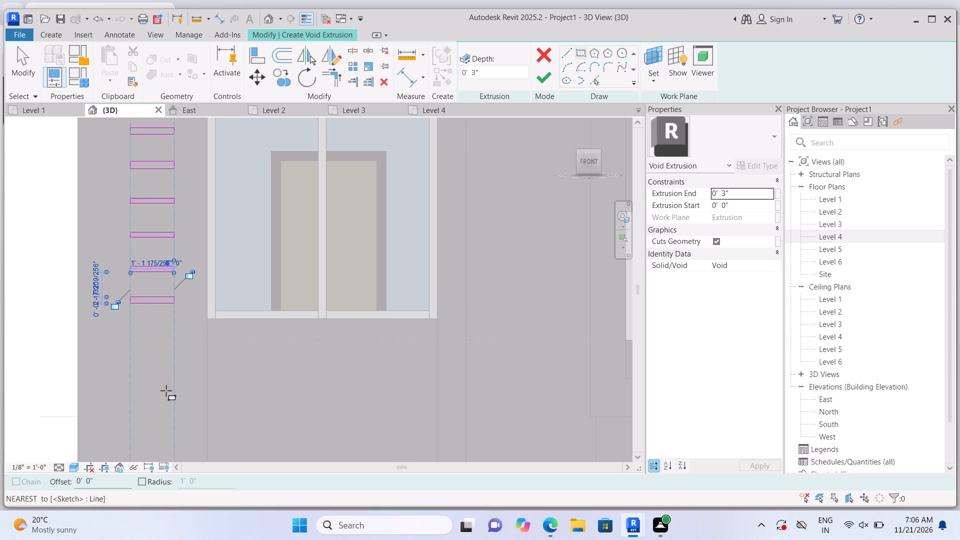
click(131, 326)
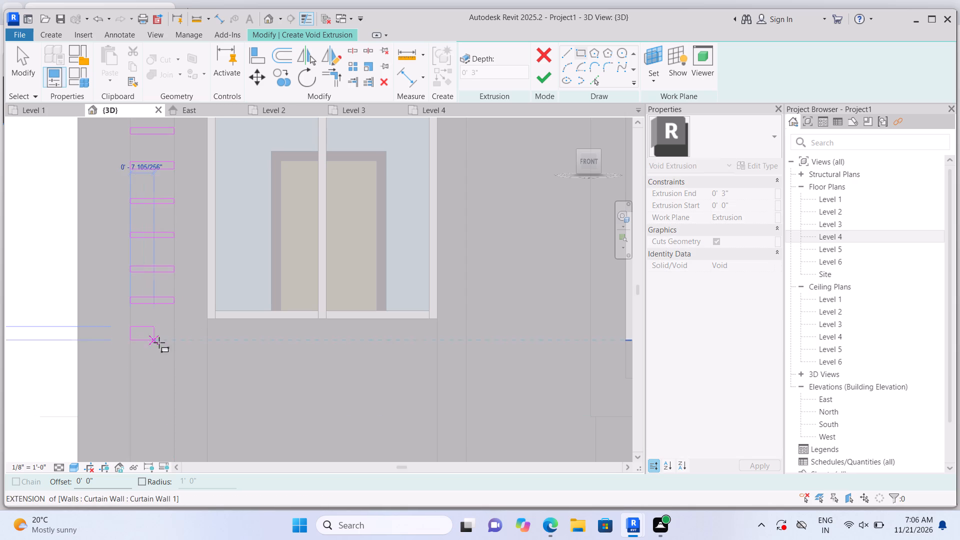
click(179, 331)
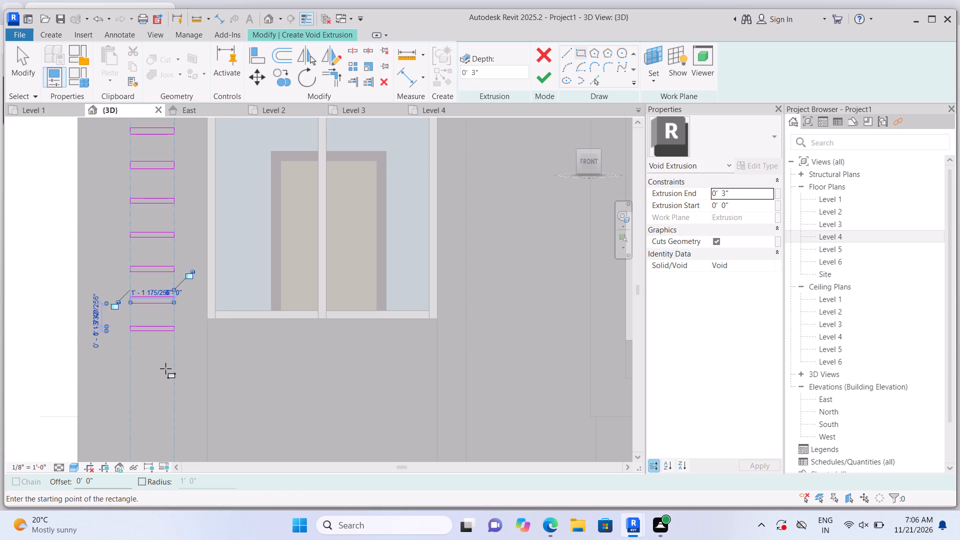
key(Escape)
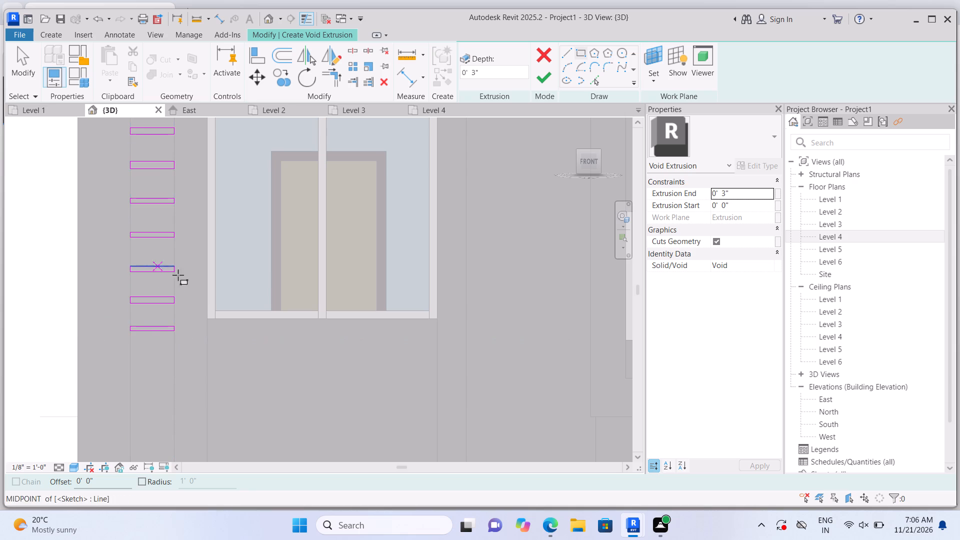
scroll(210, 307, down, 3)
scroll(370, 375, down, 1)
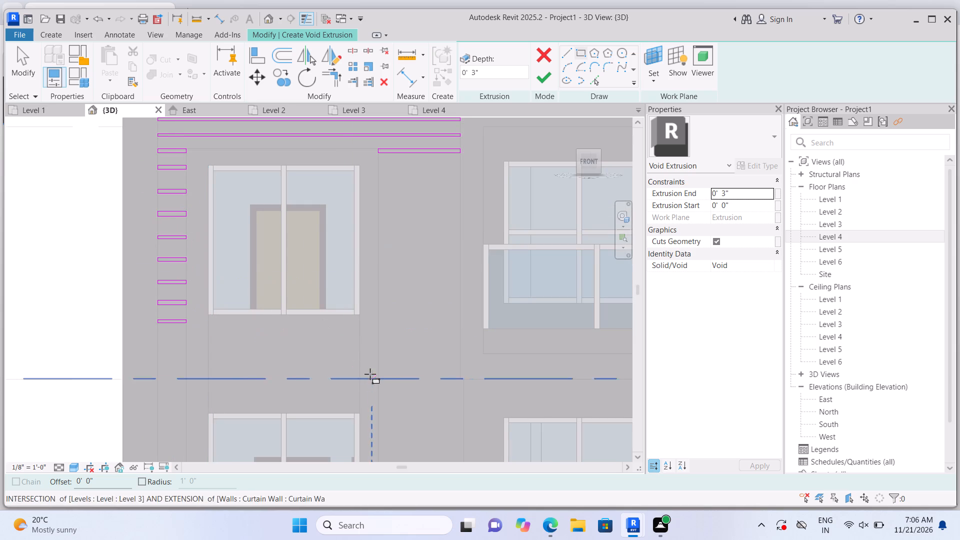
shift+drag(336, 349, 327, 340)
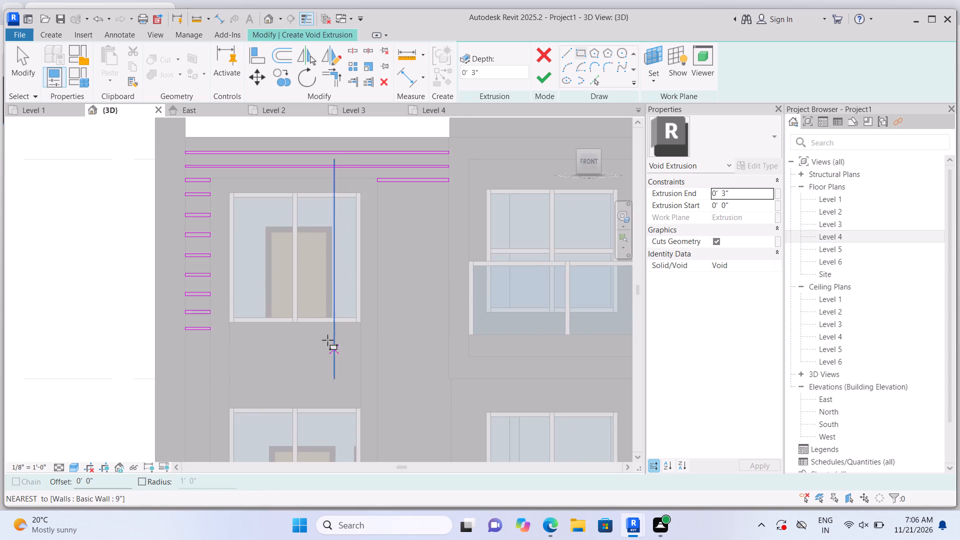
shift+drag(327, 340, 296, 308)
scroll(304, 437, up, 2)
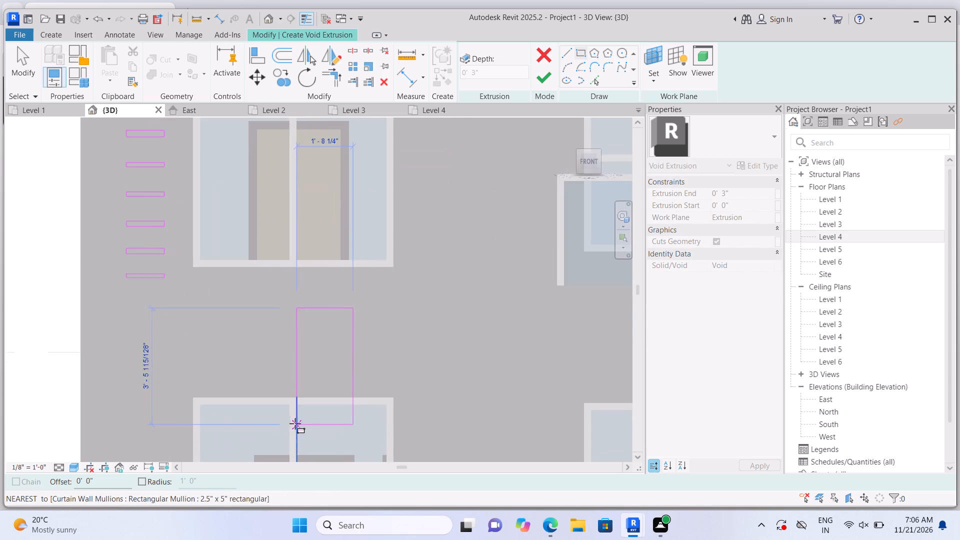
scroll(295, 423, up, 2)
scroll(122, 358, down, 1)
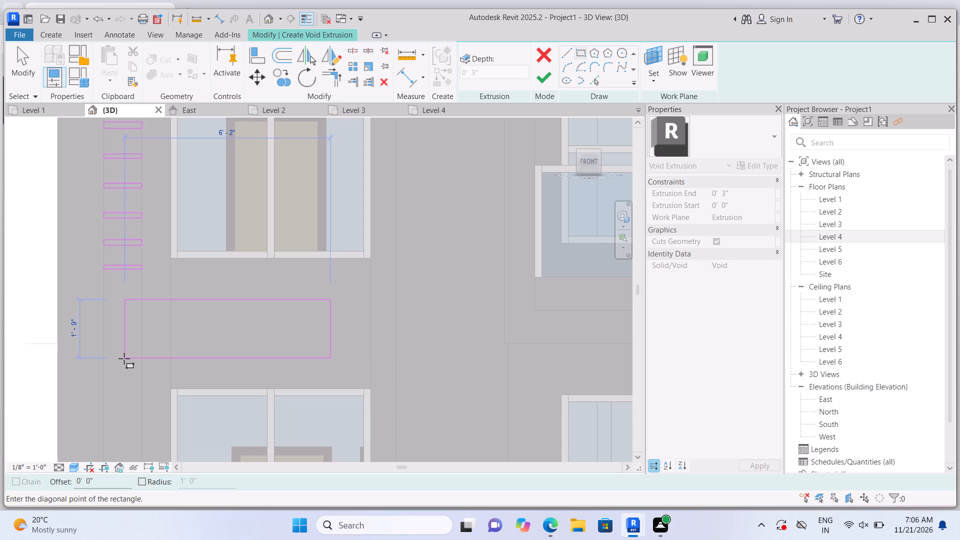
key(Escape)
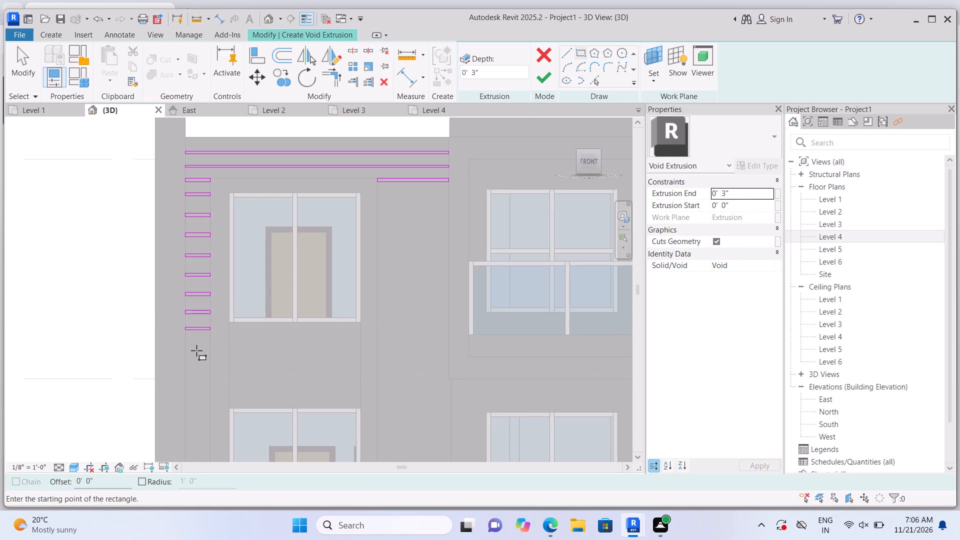
Sketch two more thin rectangles about 1'-1 11/16" wide in the left strip, between the lowest existing one and the Level 3 line.
scroll(196, 350, up, 1)
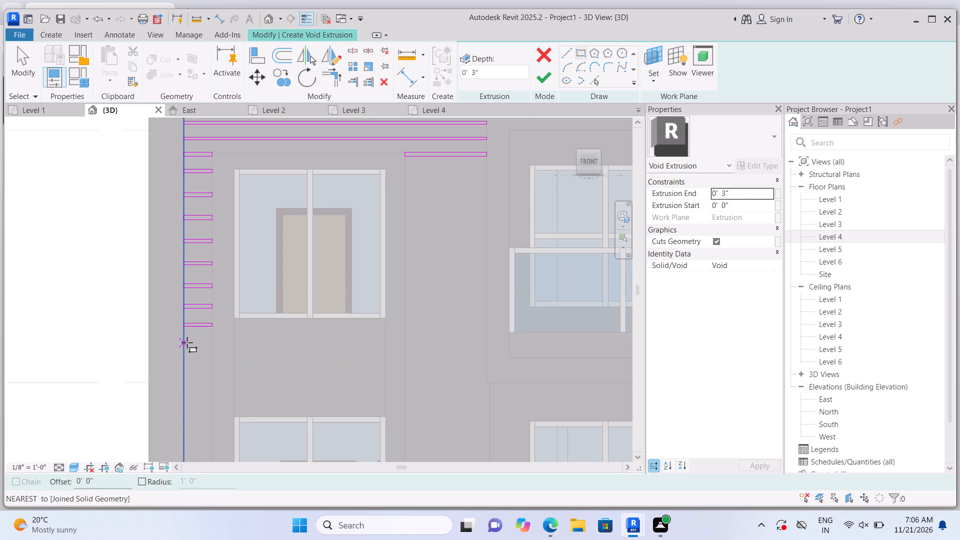
click(187, 344)
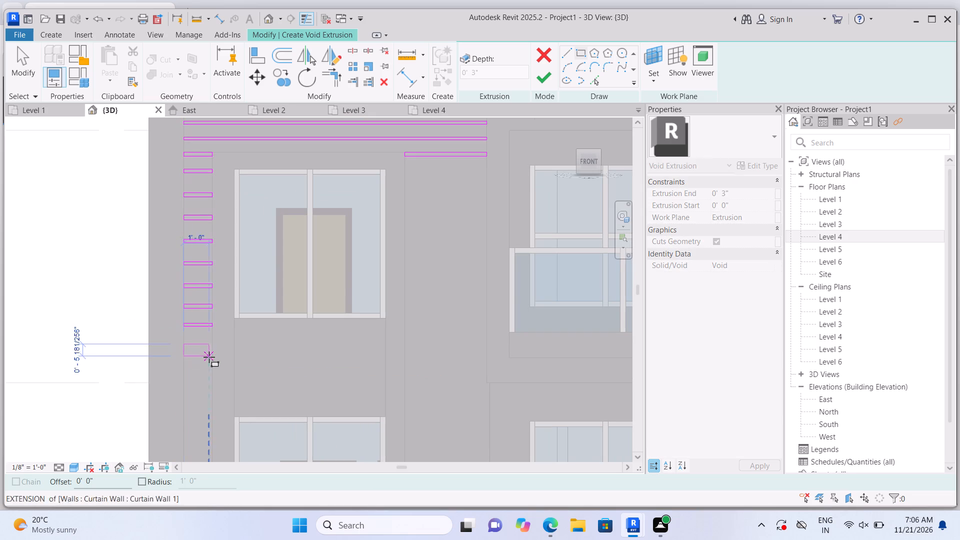
click(211, 349)
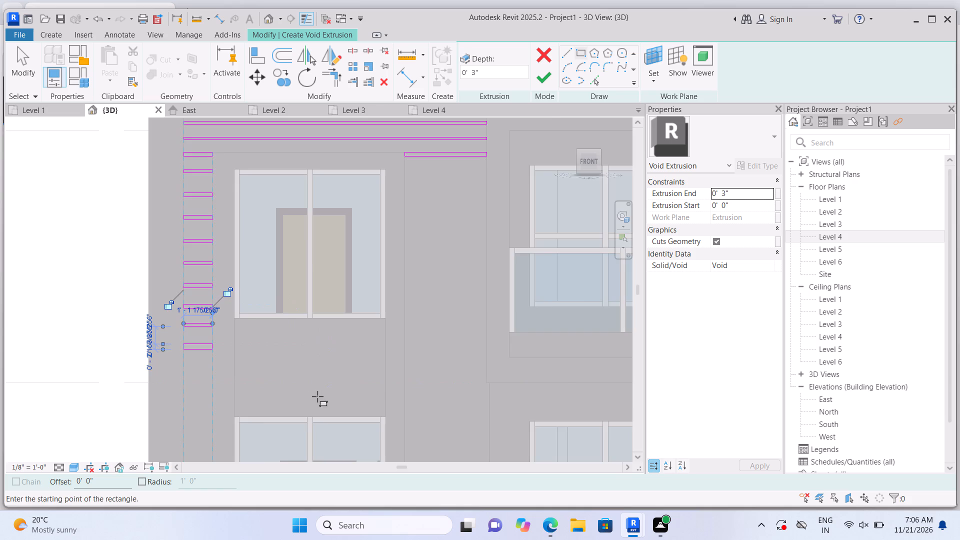
scroll(311, 389, down, 5)
scroll(267, 453, up, 6)
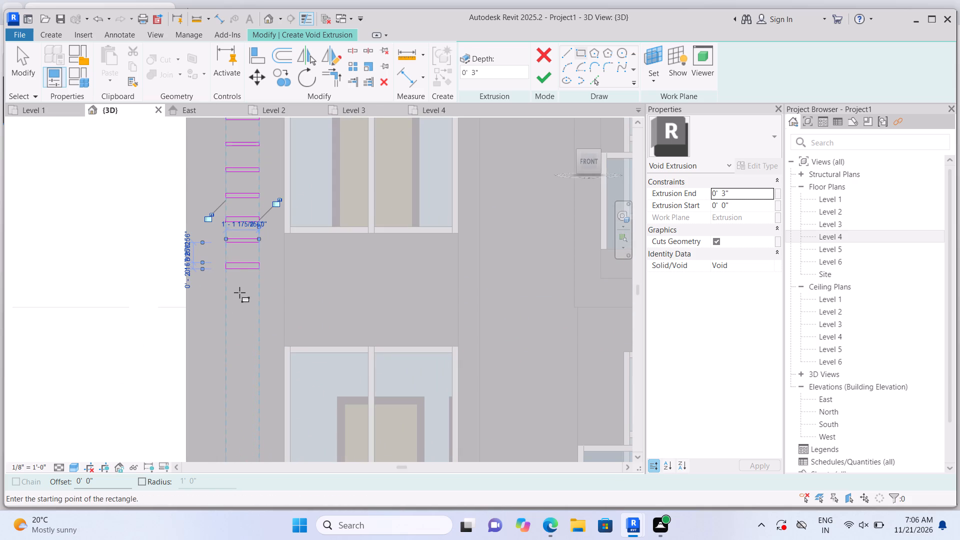
key(Escape)
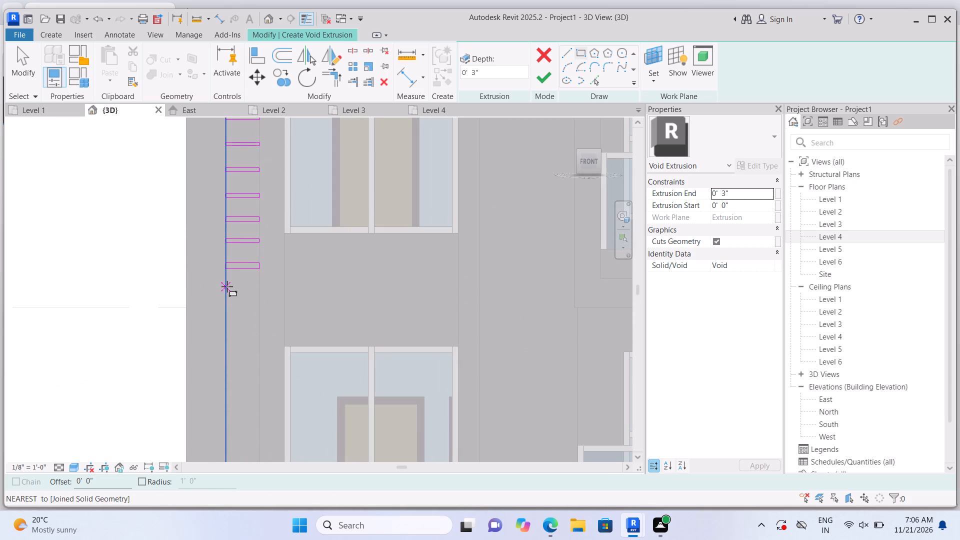
click(227, 286)
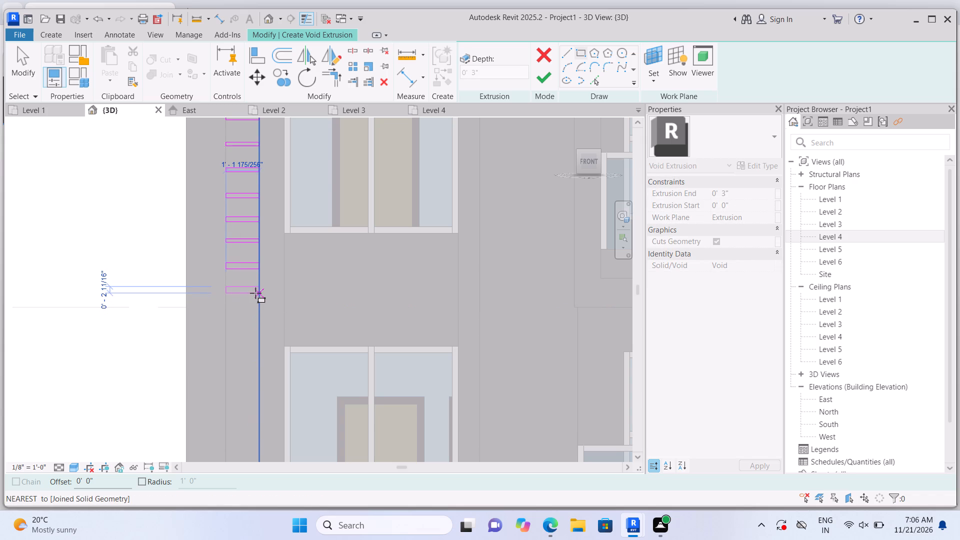
click(255, 293)
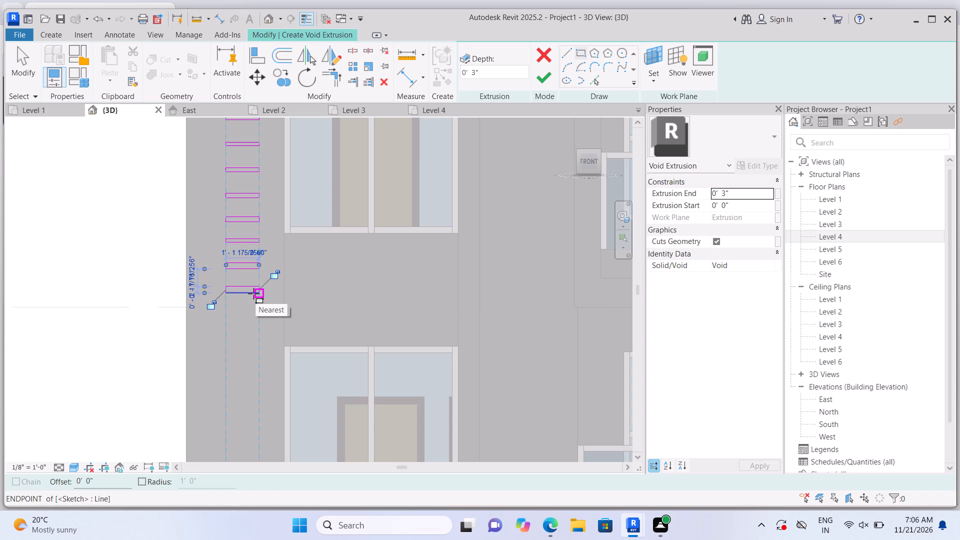
key(Escape)
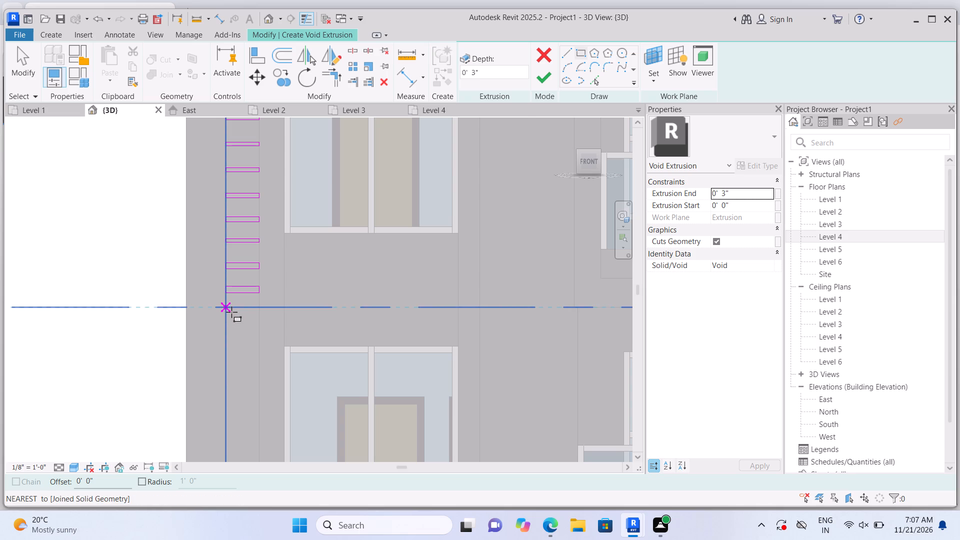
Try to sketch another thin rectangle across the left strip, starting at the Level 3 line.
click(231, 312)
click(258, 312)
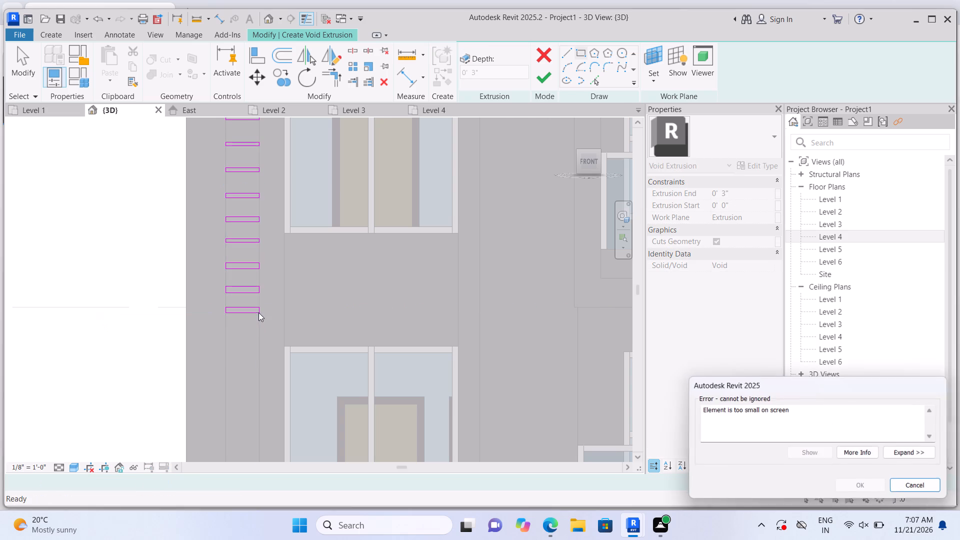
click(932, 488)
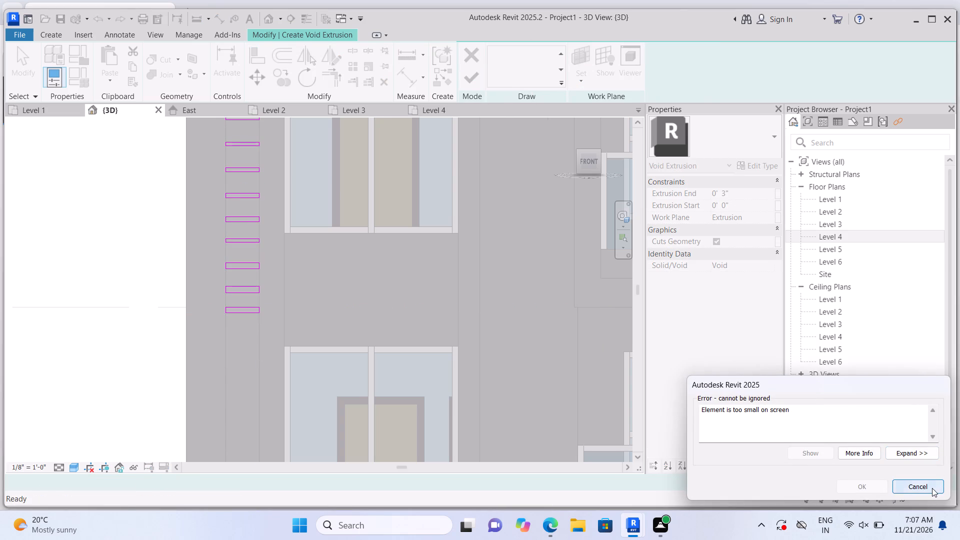
Sketch two more thin rectangles about 1'-1 11/16" wide in the left strip, between the Level 3 line and the top of the window below.
click(511, 50)
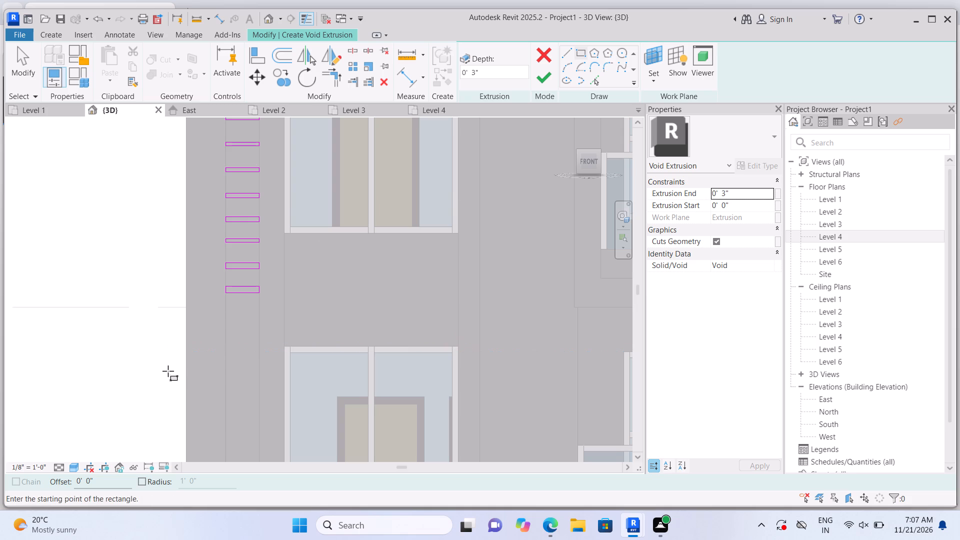
click(230, 316)
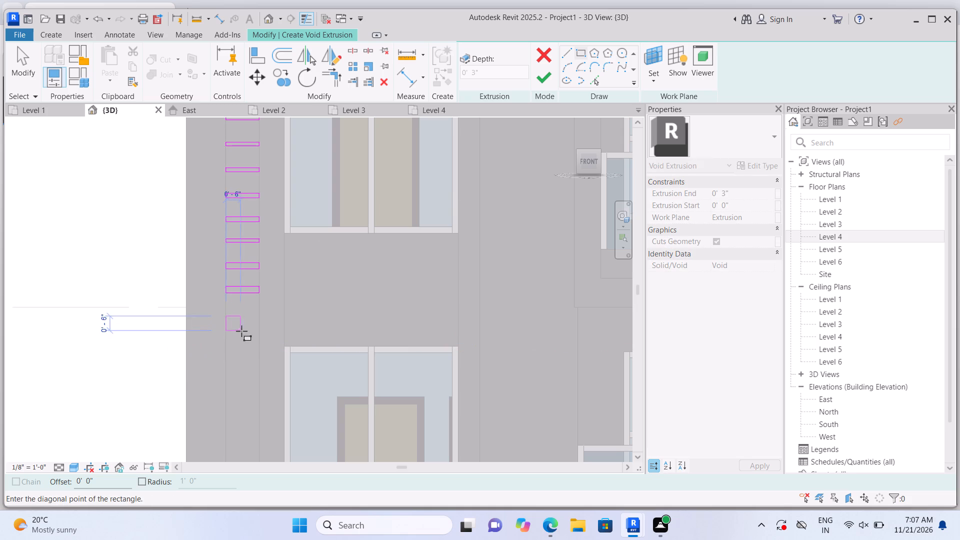
click(255, 322)
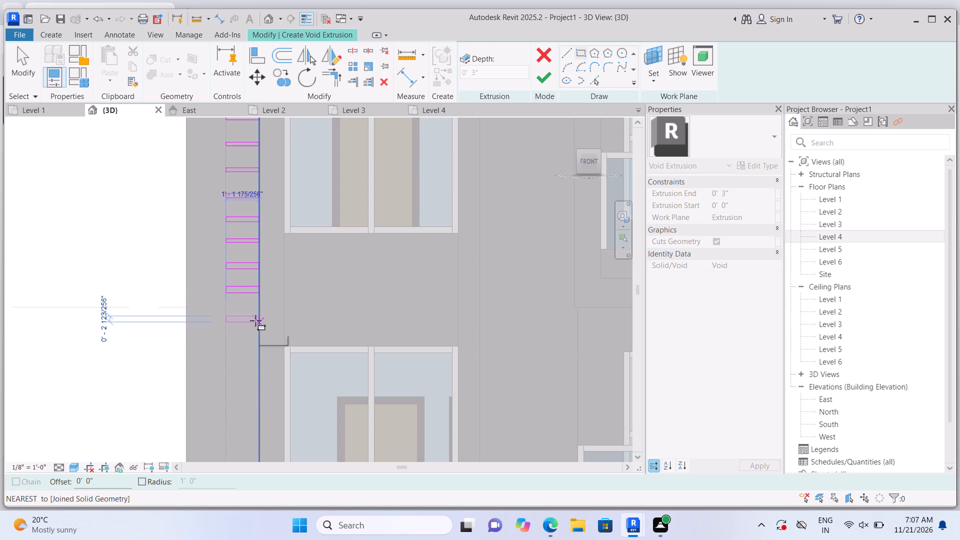
middle_drag(224, 306, 221, 300)
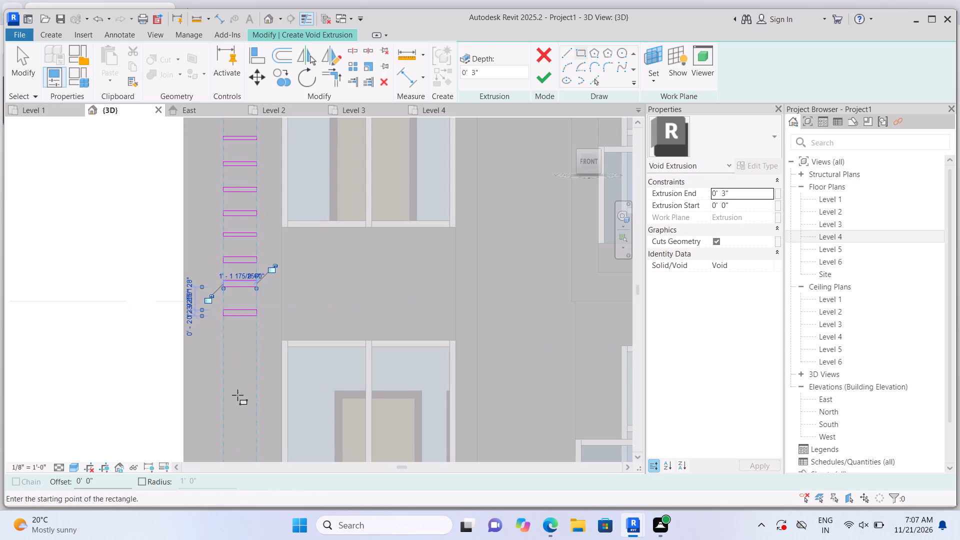
middle_drag(232, 371, 230, 362)
right_drag(231, 364, 202, 244)
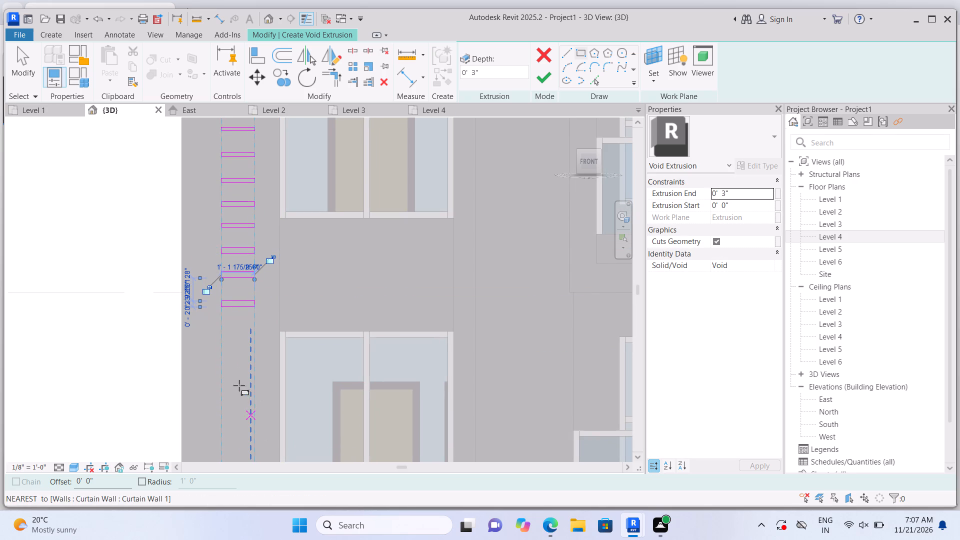
click(222, 323)
scroll(255, 342, up, 1)
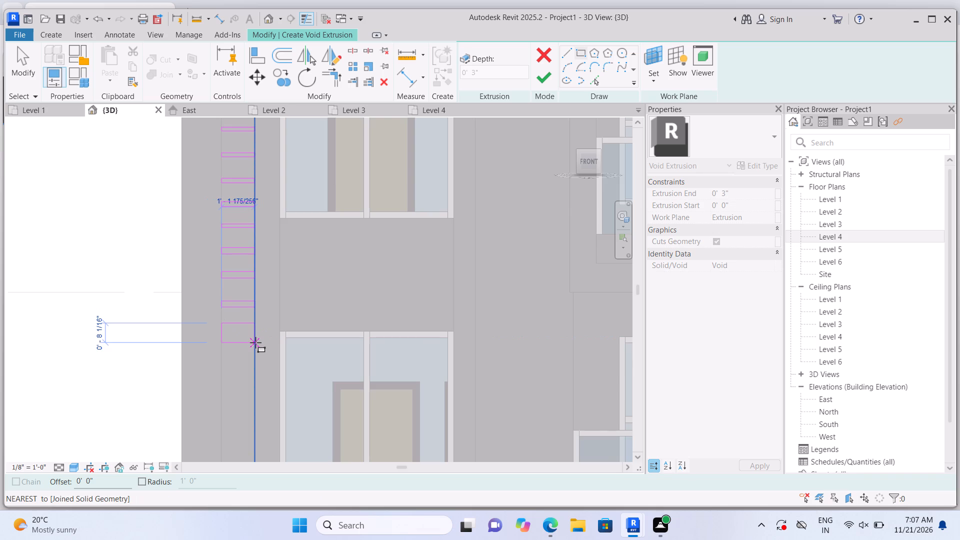
scroll(255, 342, up, 3)
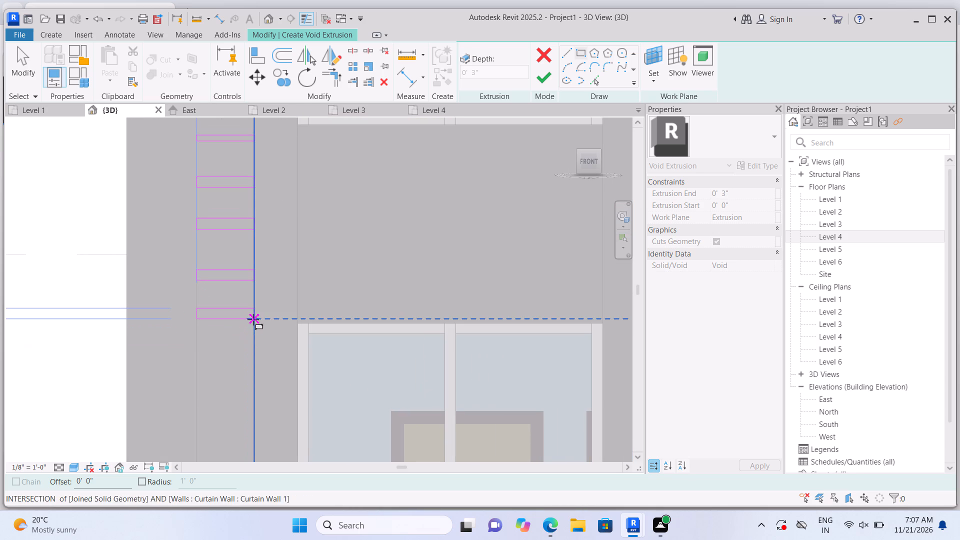
click(252, 312)
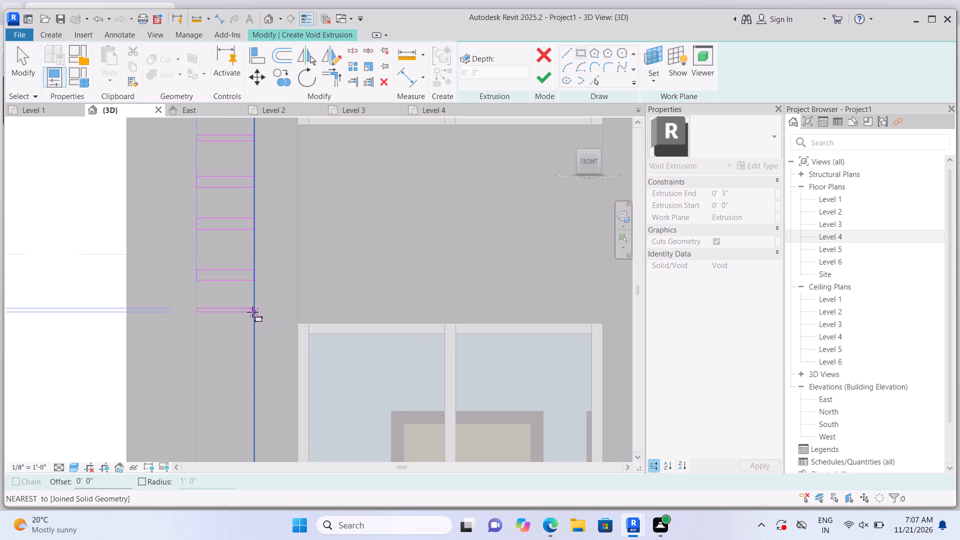
key(Escape)
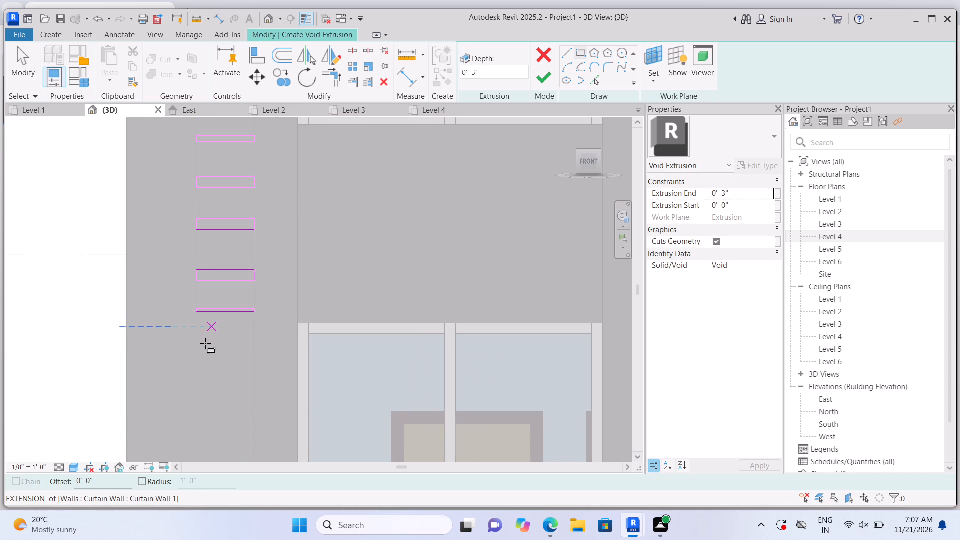
Sketch three more thin rectangles about 1'-1 11/16" wide down the left strip, starting just below the top edge of the lower window.
click(200, 341)
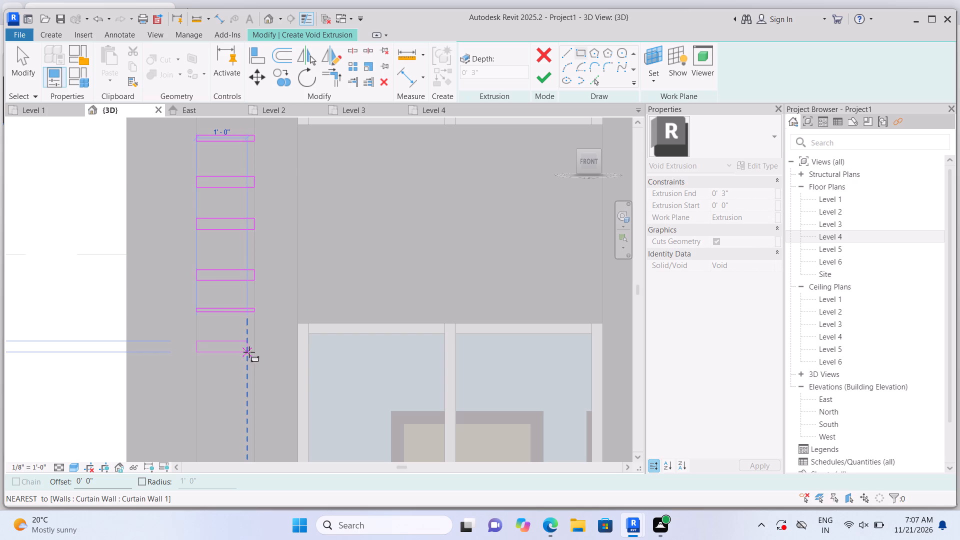
double_click(252, 345)
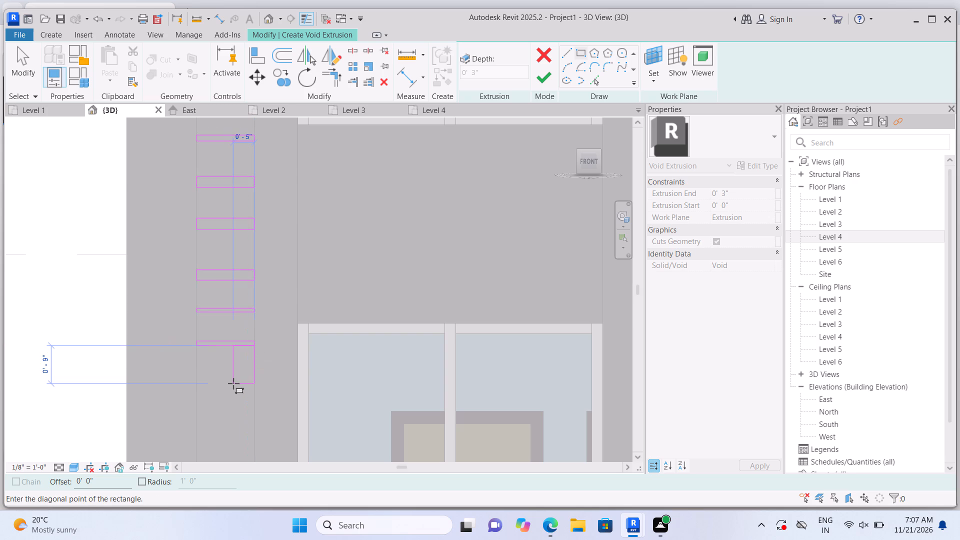
key(Escape)
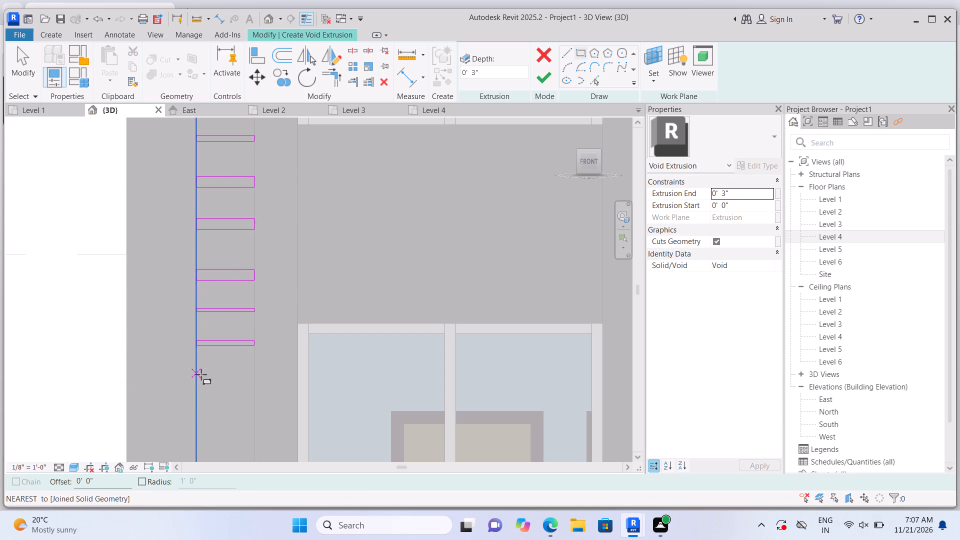
click(201, 374)
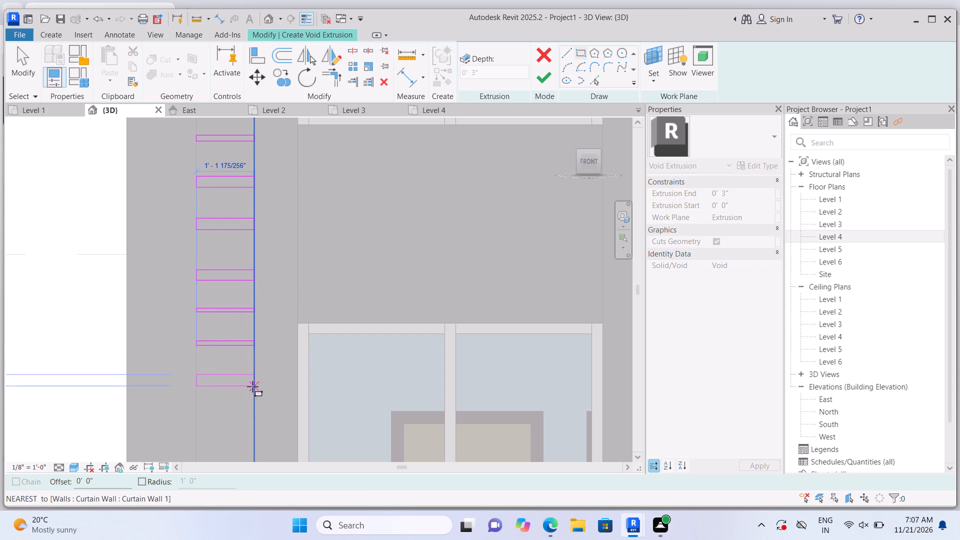
click(254, 380)
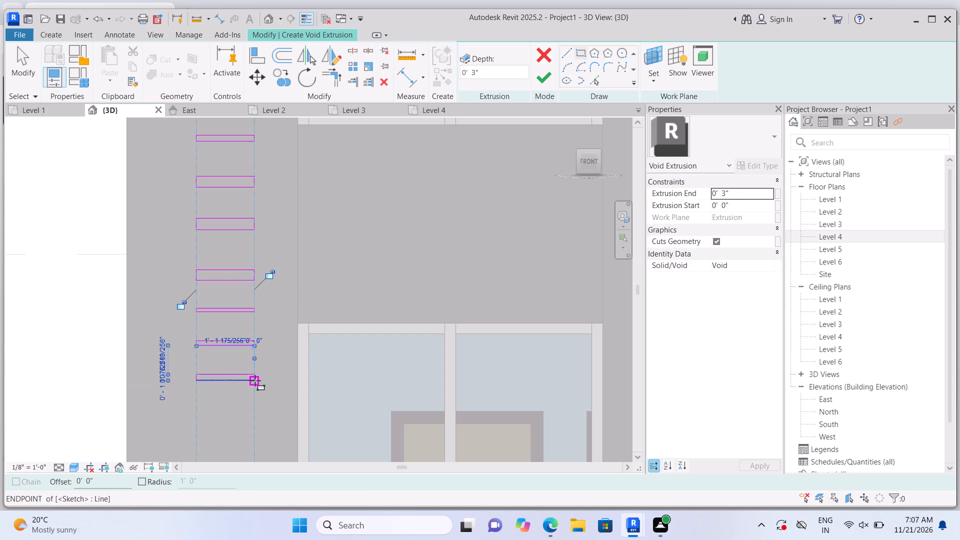
key(Escape)
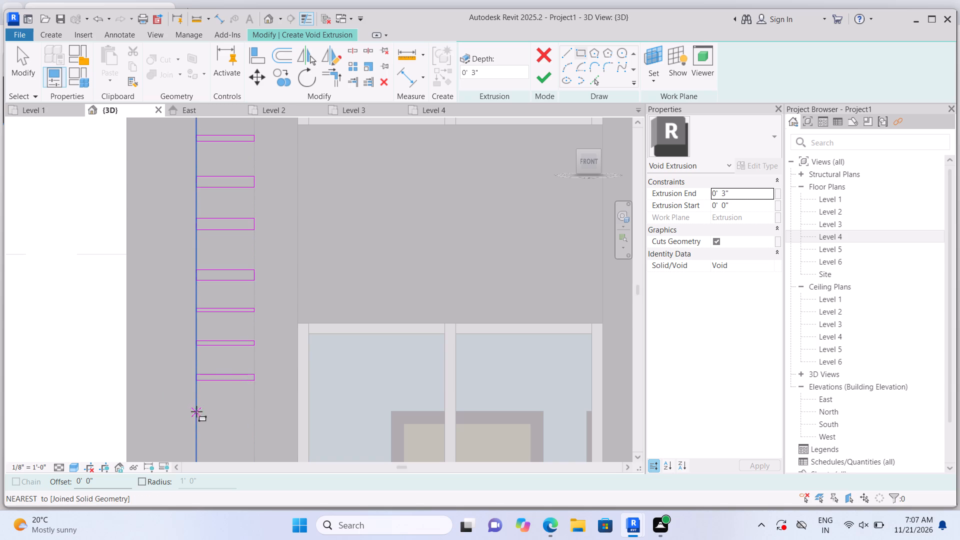
click(195, 409)
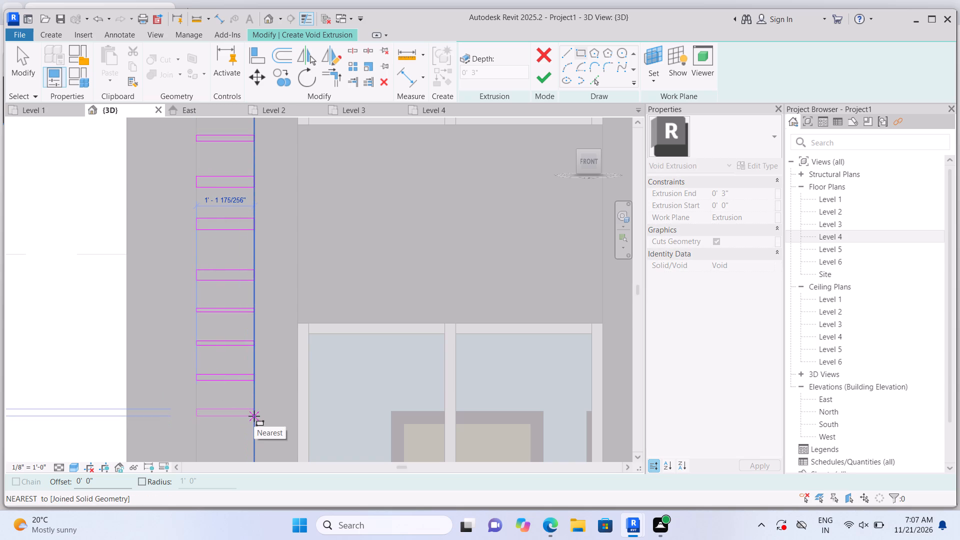
click(254, 416)
key(Escape)
Continue down the left strip with three more evenly spaced thin rectangles about 1'-1 11/16" wide, reaching the middle of the lower window.
middle_click(228, 428)
middle_drag(224, 424, 222, 415)
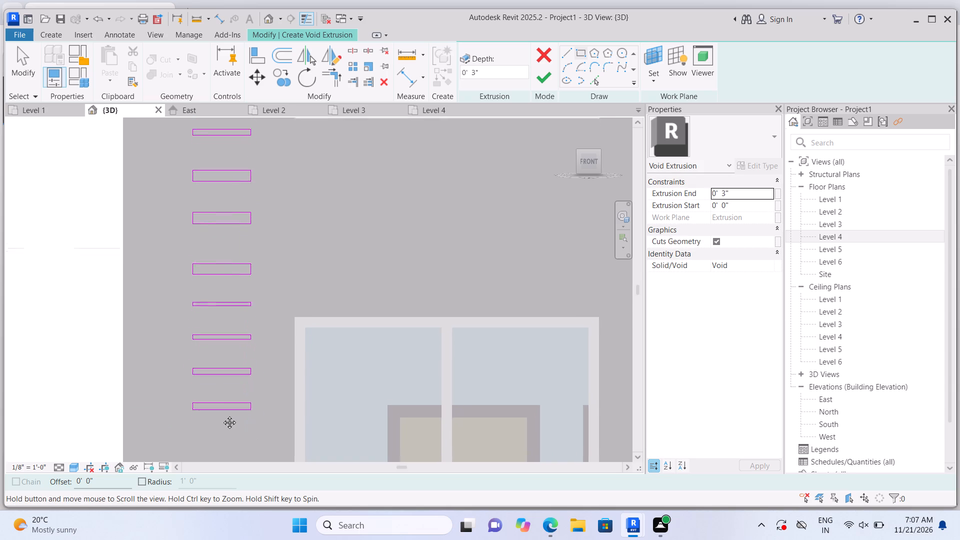
middle_drag(222, 415, 192, 216)
right_drag(209, 364, 188, 255)
right_click(188, 251)
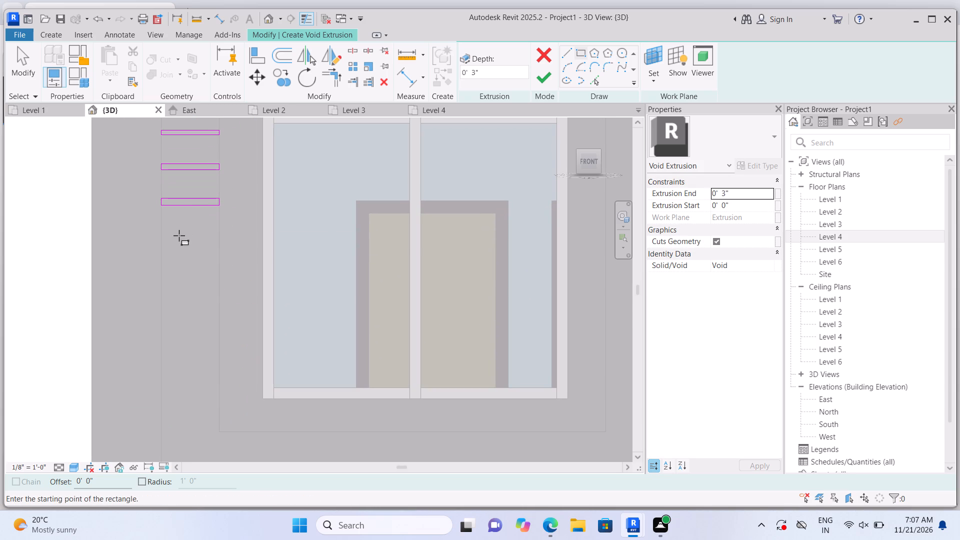
click(166, 235)
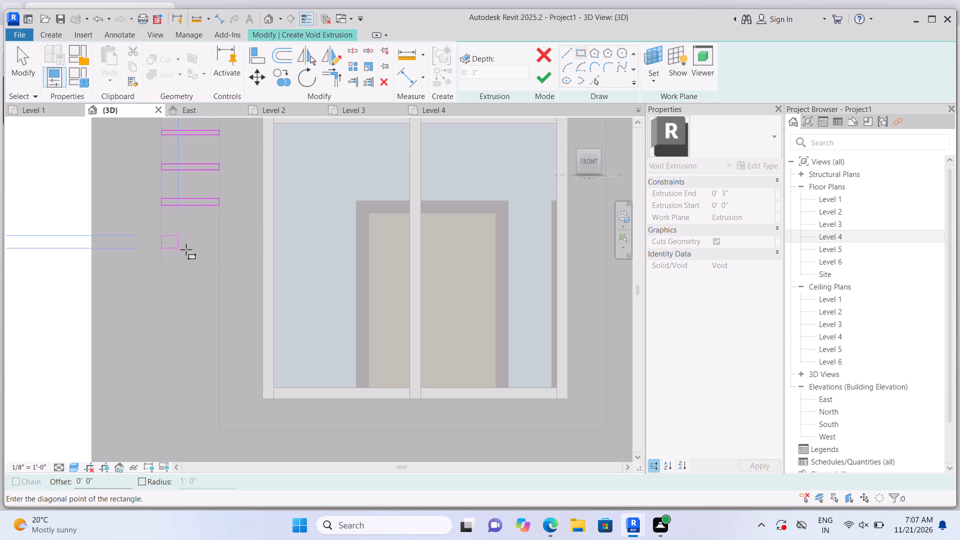
click(219, 242)
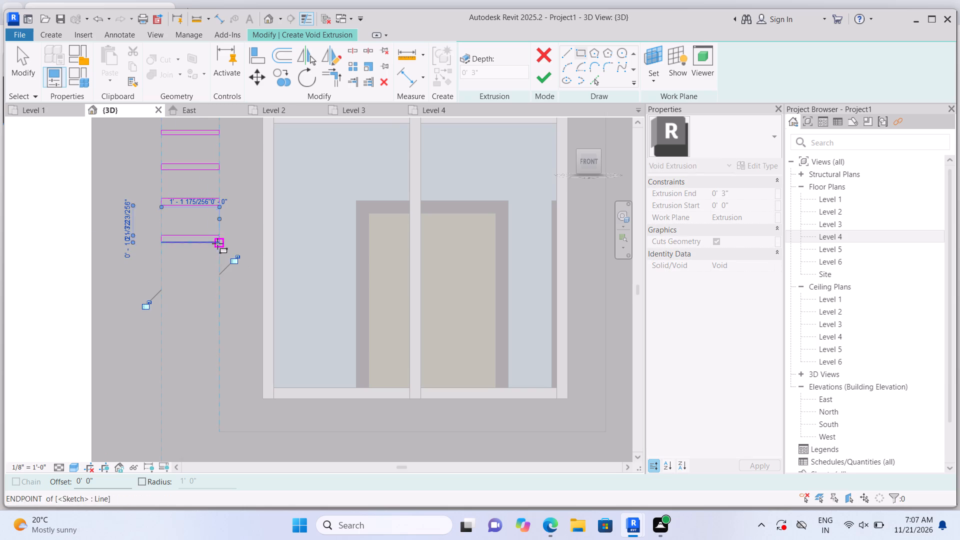
click(165, 272)
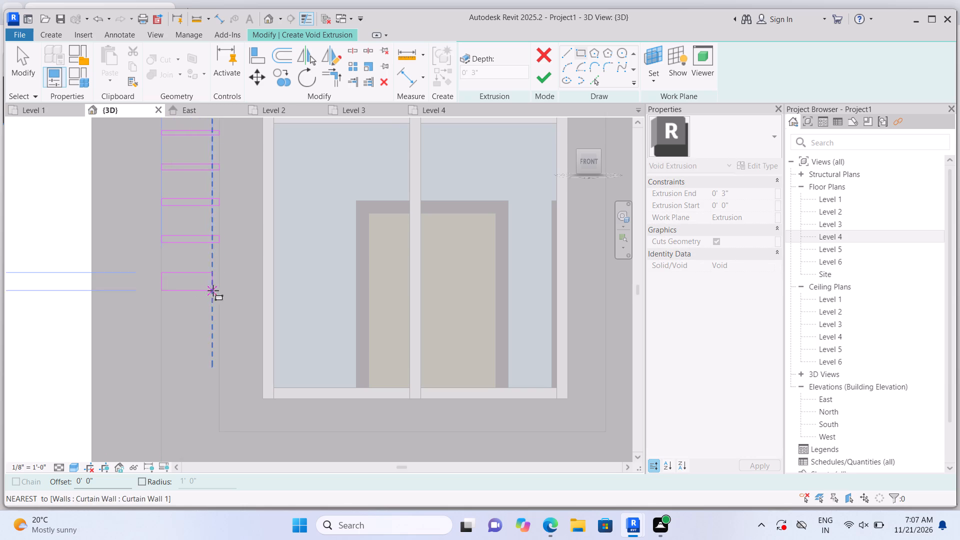
click(218, 279)
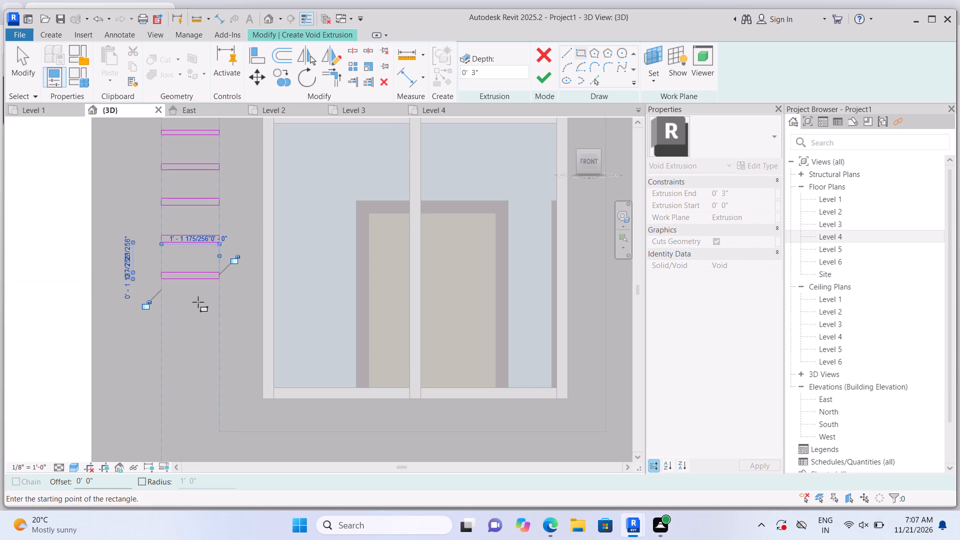
click(165, 307)
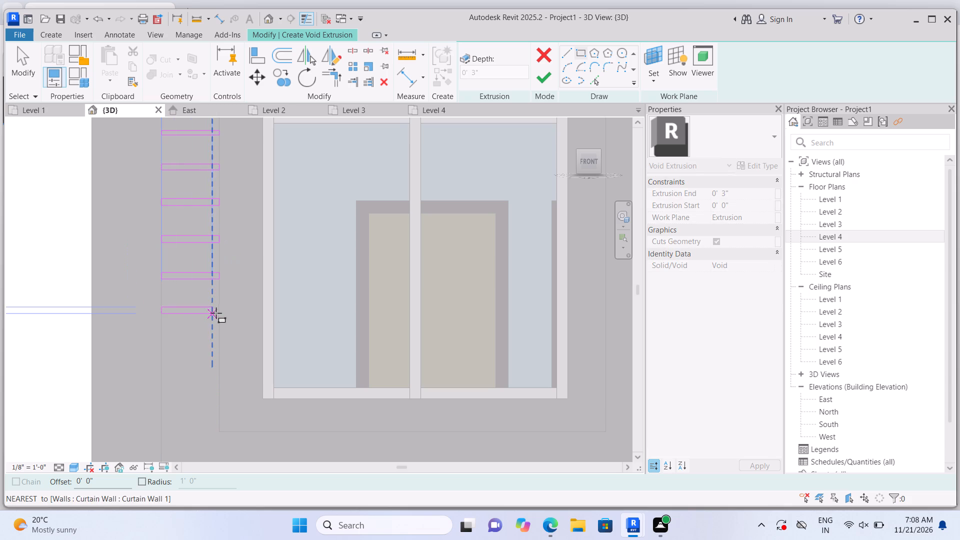
click(220, 311)
key(Escape)
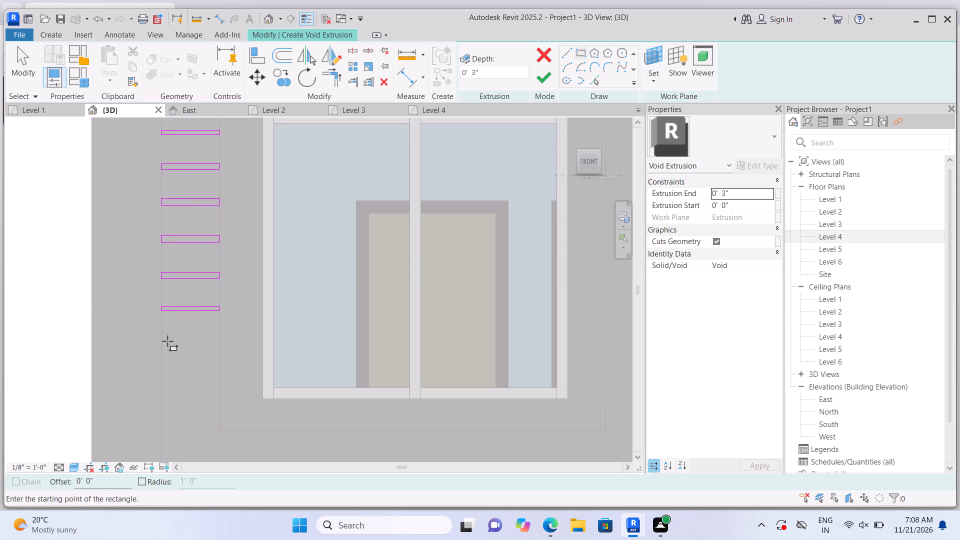
Sketch a rectangle about 2 3/16" high at the bottom corner of the window surround, plus a thin one below the lowest mid-window rectangle.
click(218, 430)
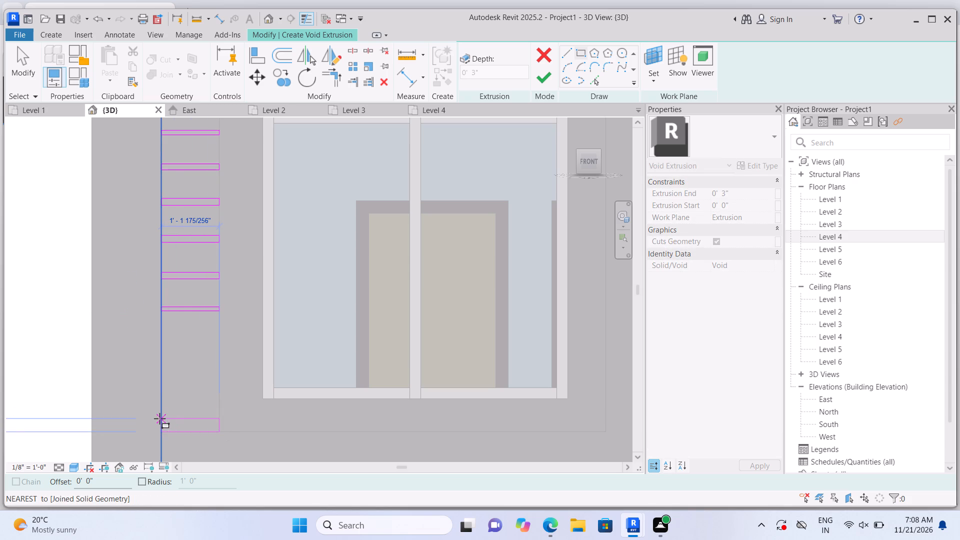
click(160, 422)
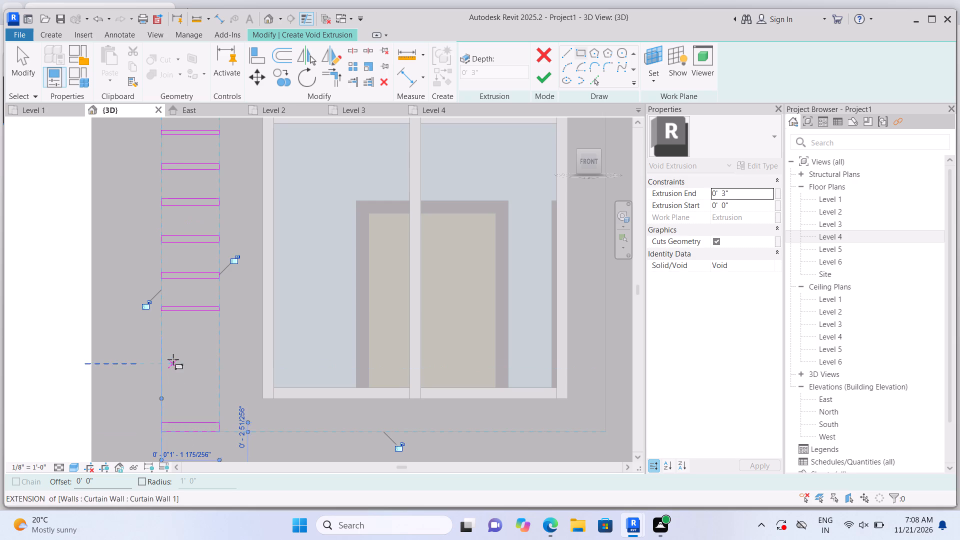
click(163, 337)
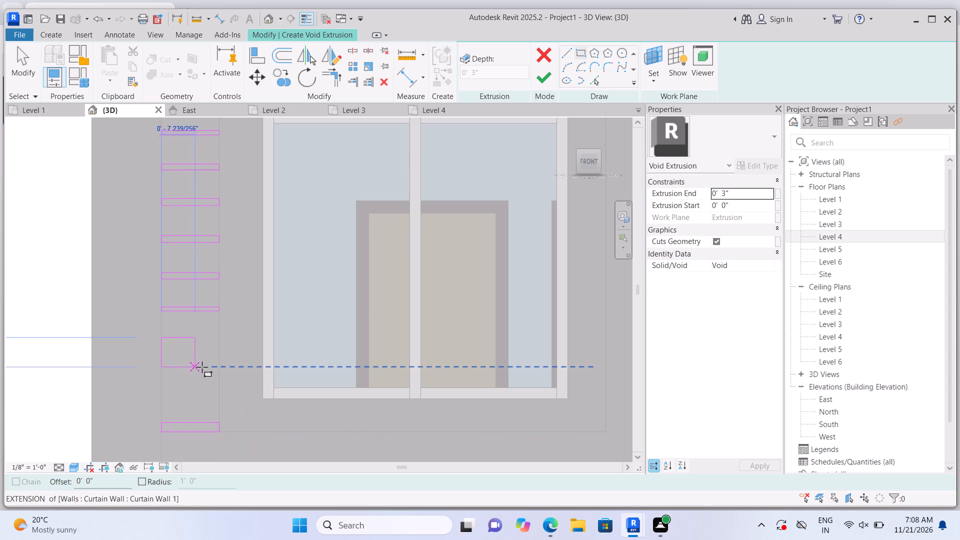
click(220, 344)
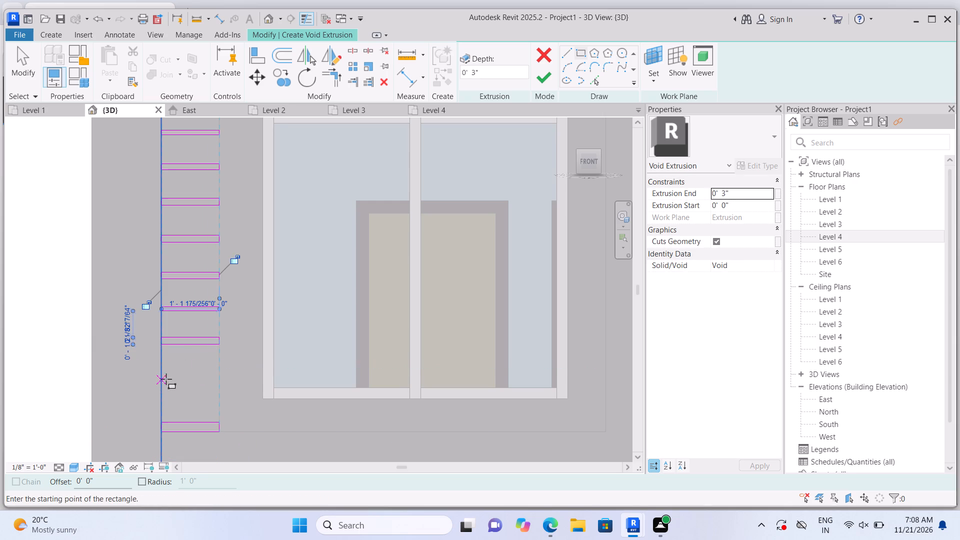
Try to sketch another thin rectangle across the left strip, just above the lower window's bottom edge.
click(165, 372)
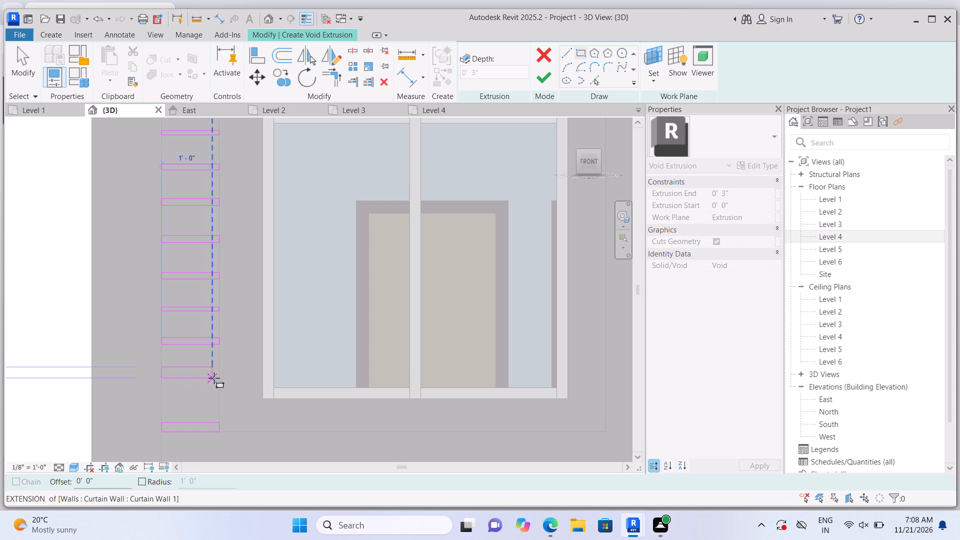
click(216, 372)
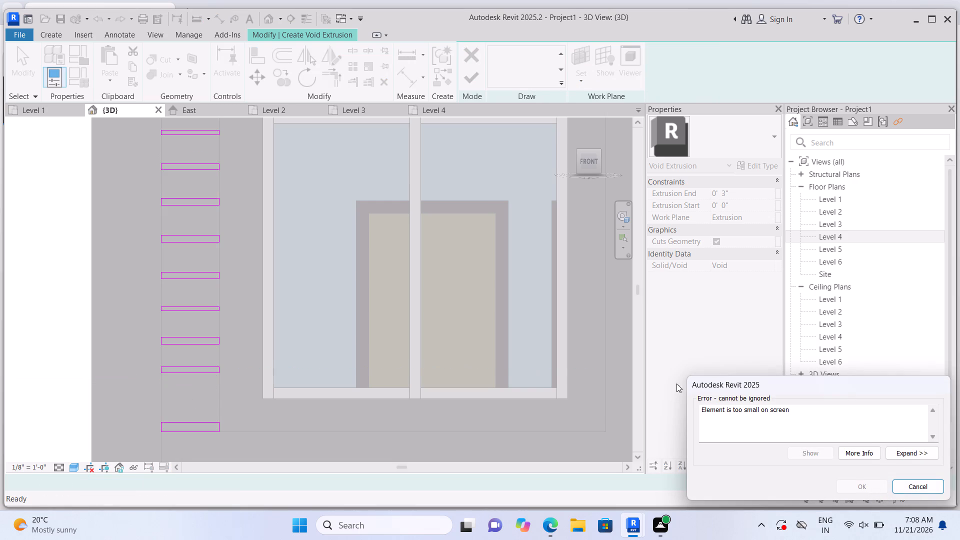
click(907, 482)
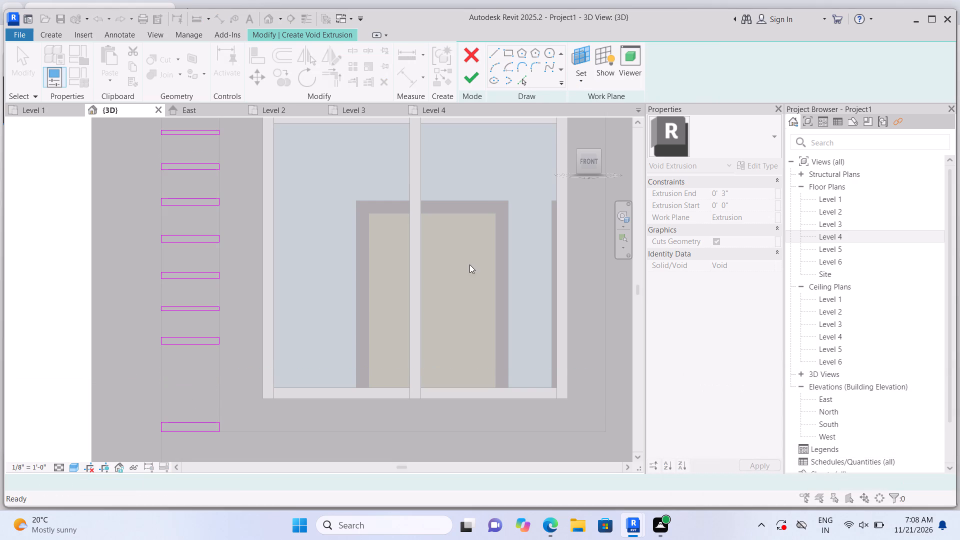
Sketch two more thin rectangles about 1'-1 11/16" wide across the left strip, filling the gap above the bottom corner rectangle.
click(509, 51)
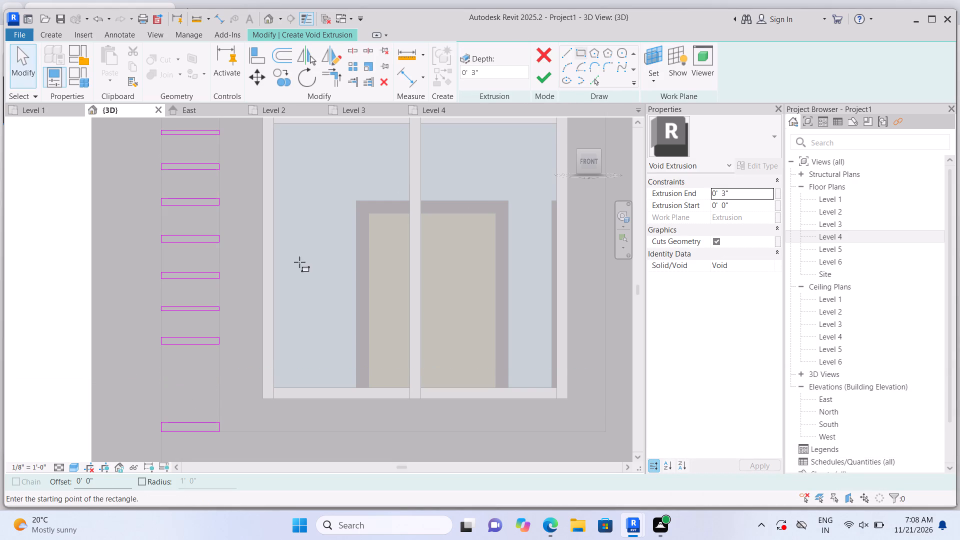
click(166, 368)
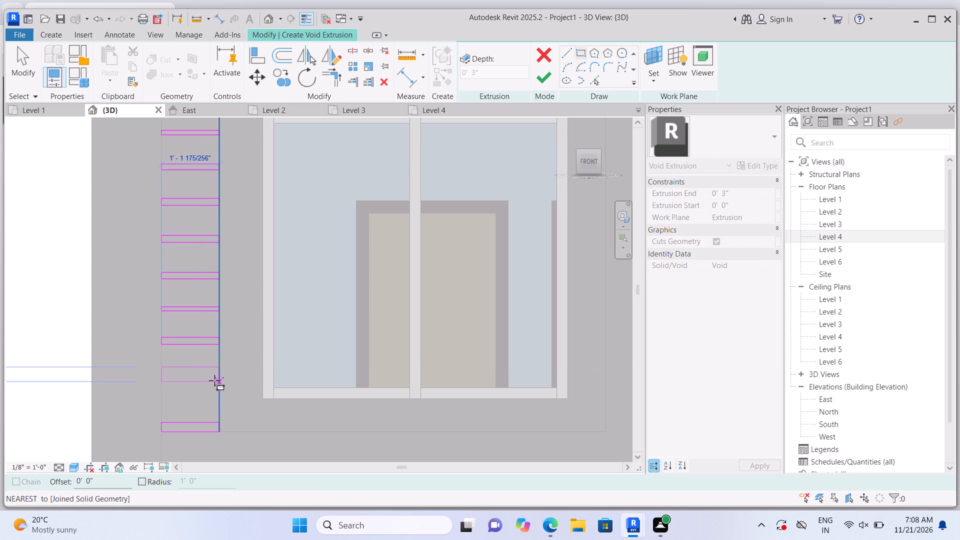
click(219, 374)
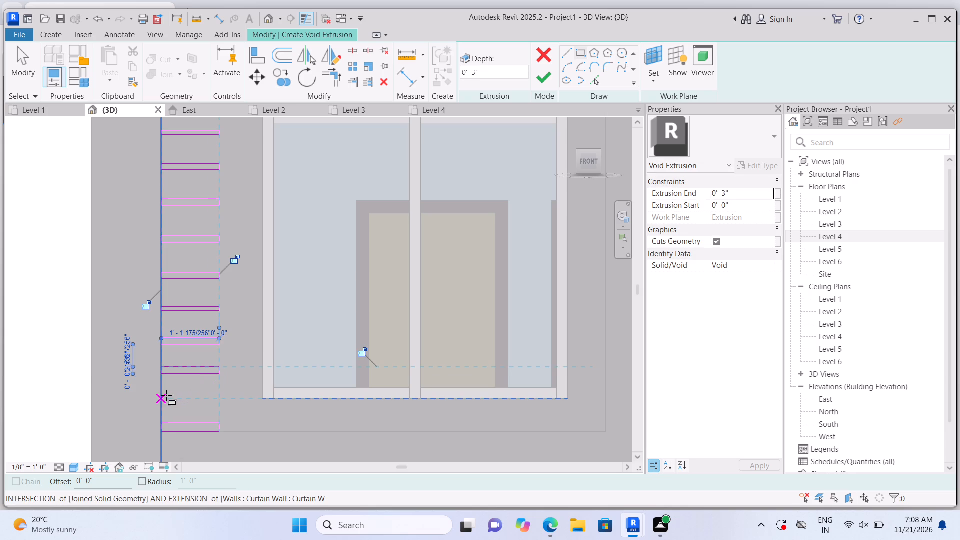
click(165, 395)
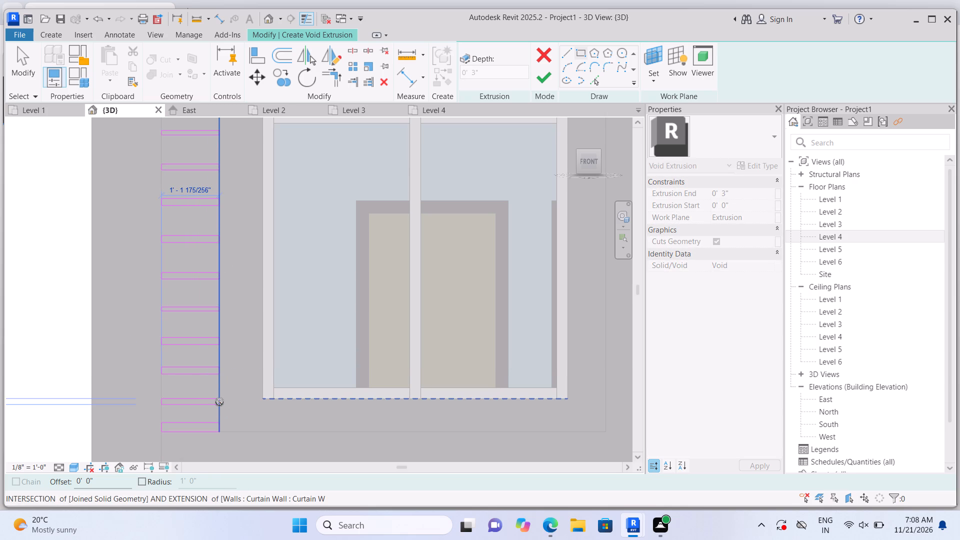
scroll(218, 408, up, 3)
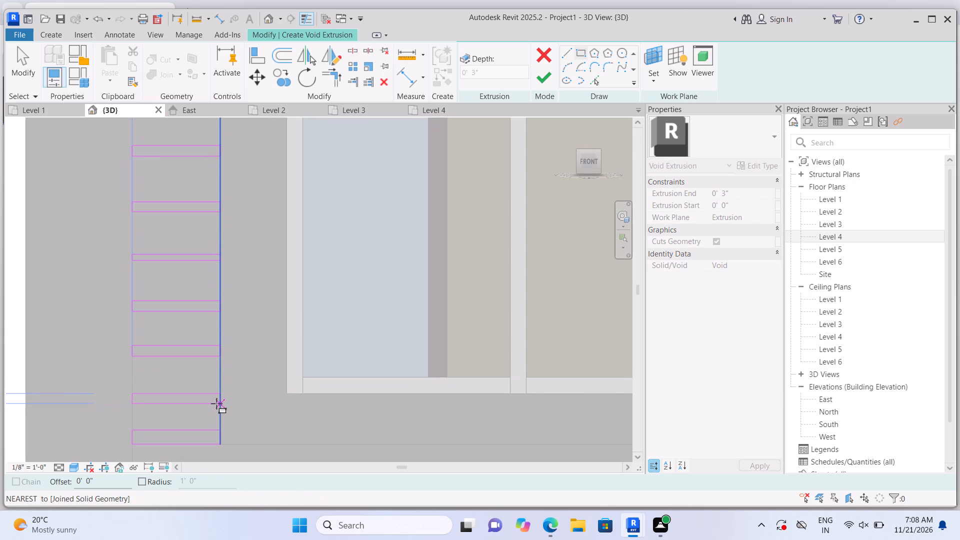
click(215, 402)
key(Escape)
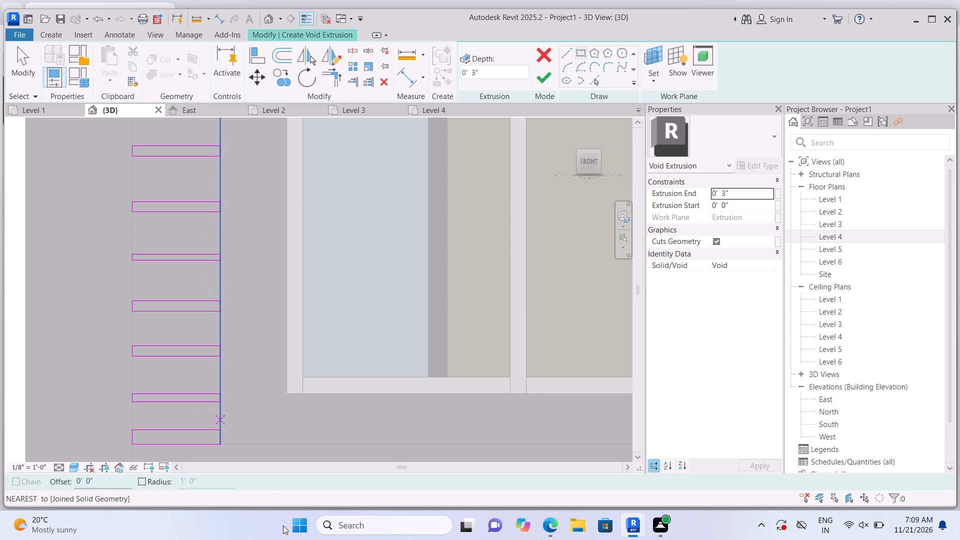
Sketch two thin rectangles 3'-3" wide and about 2" high on the strip right of the upper two-pane window, starting near its top edge.
scroll(272, 508, down, 1)
scroll(165, 539, down, 5)
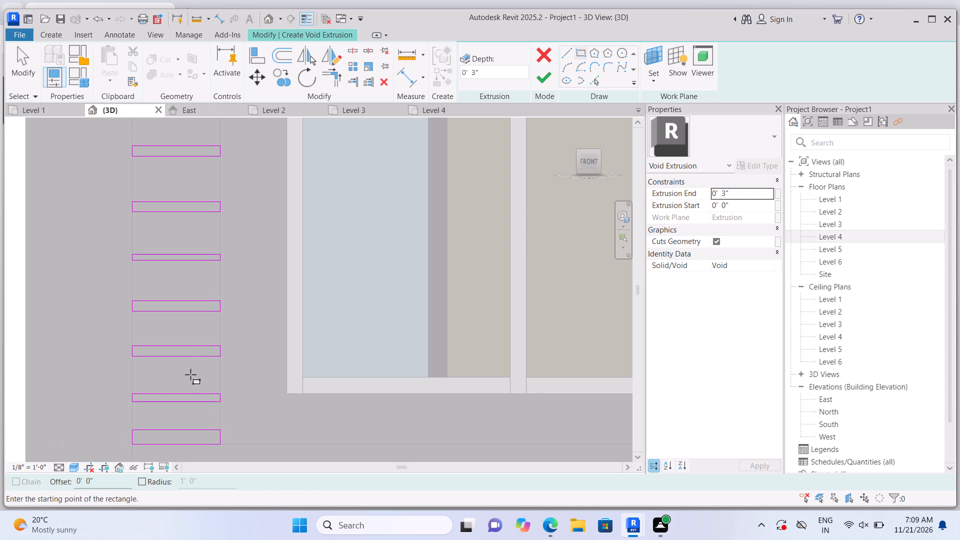
scroll(327, 331, down, 12)
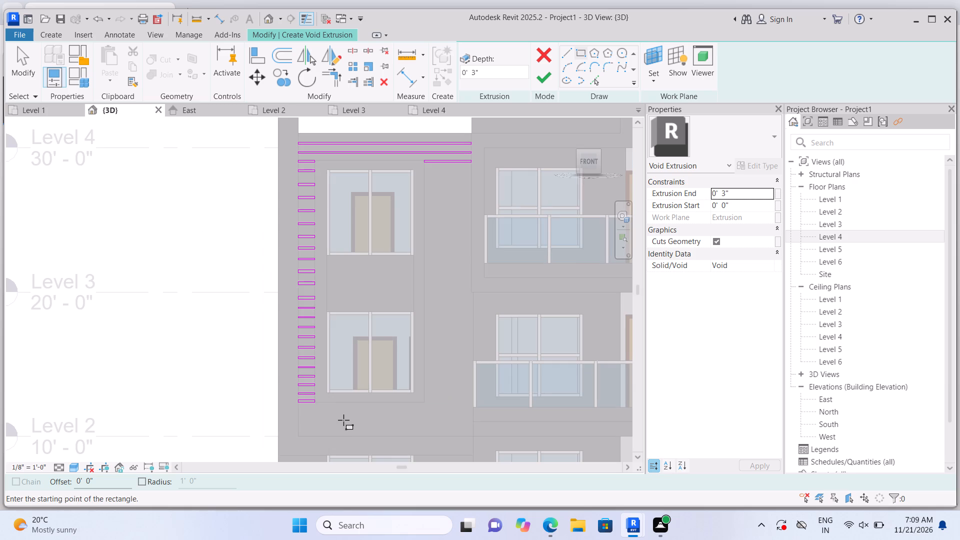
scroll(522, 129, up, 1)
scroll(481, 156, up, 3)
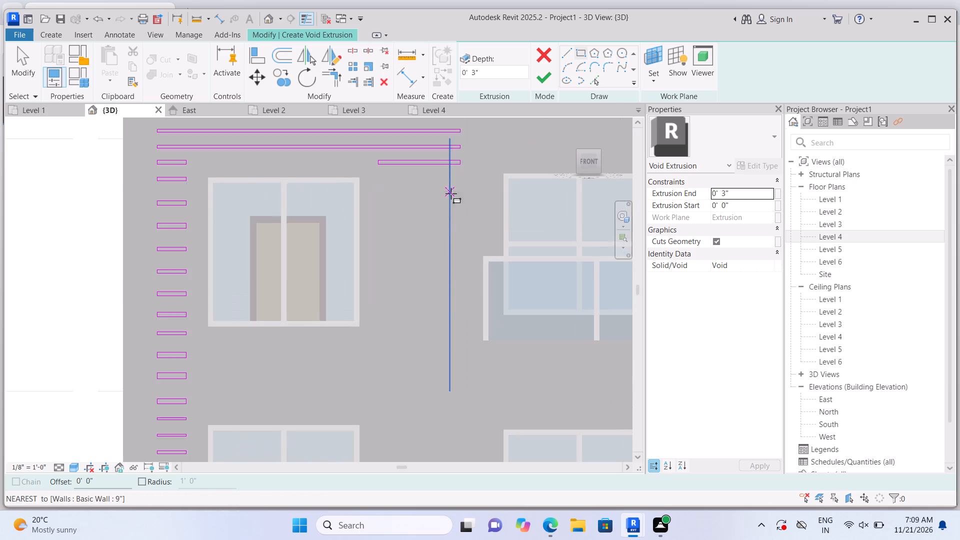
scroll(451, 193, up, 1)
click(369, 188)
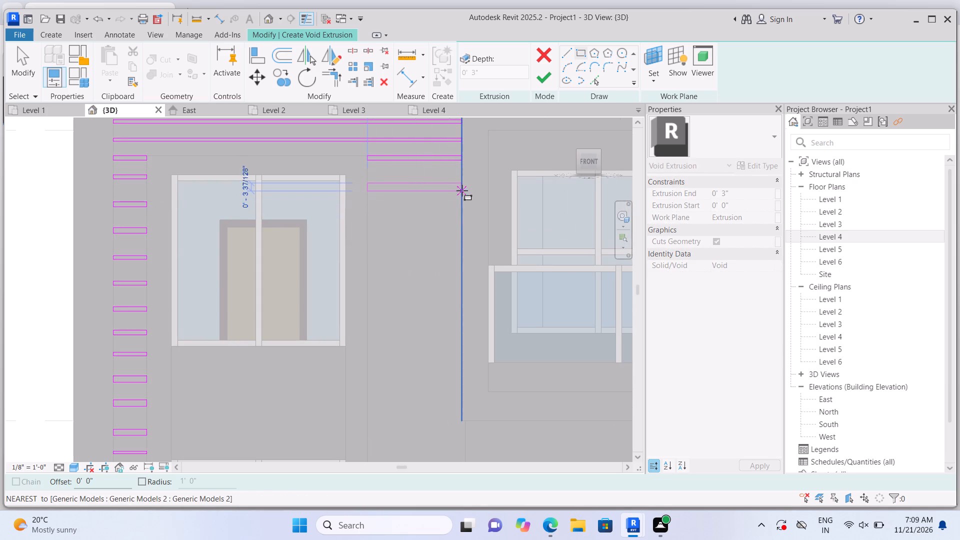
scroll(460, 188, up, 3)
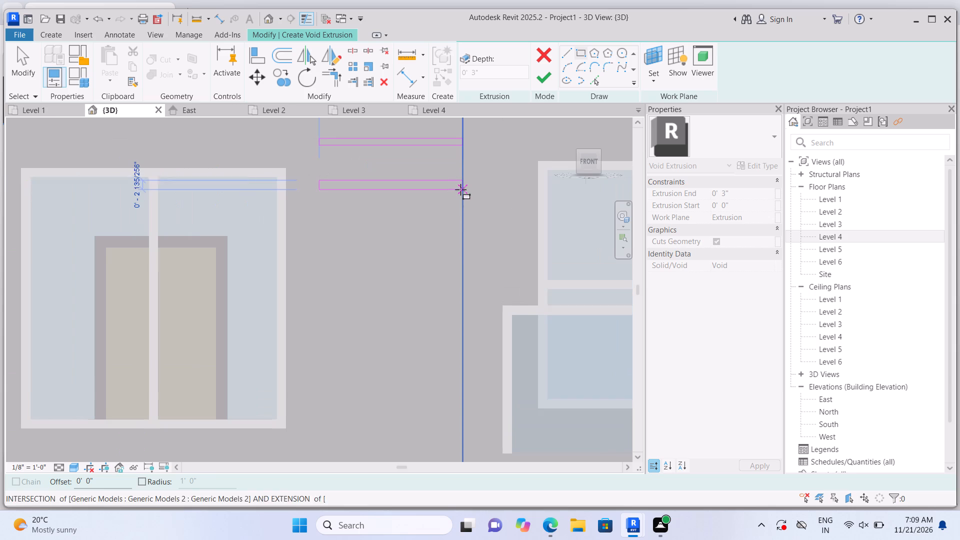
click(460, 188)
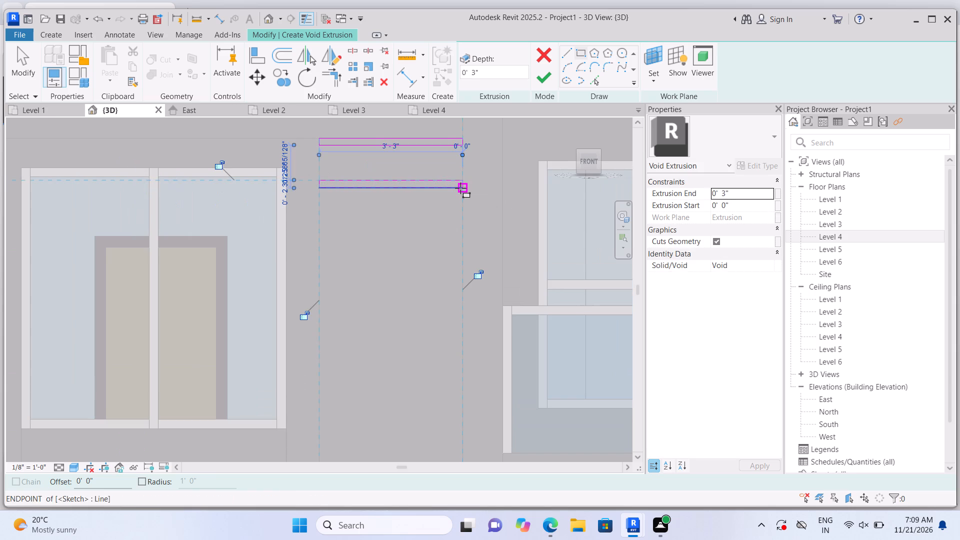
key(Escape)
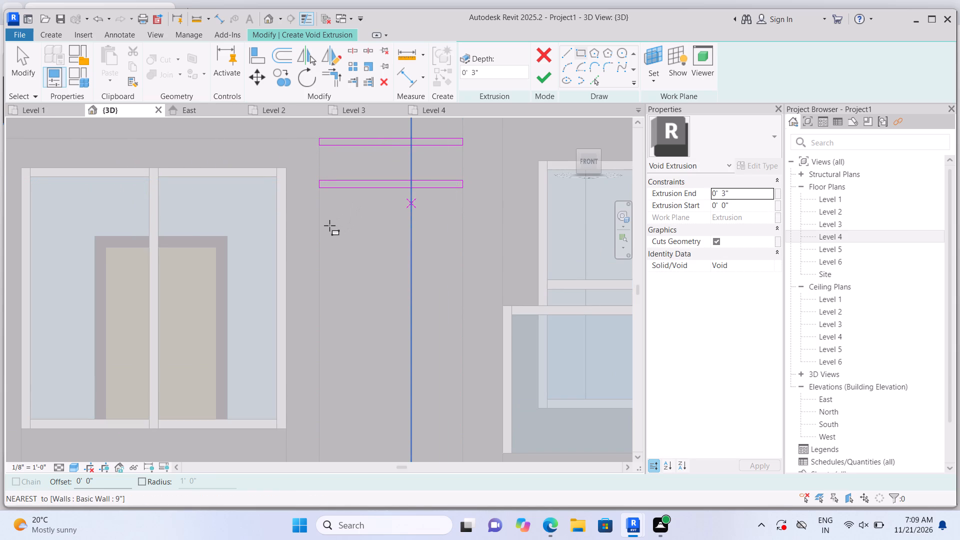
click(324, 222)
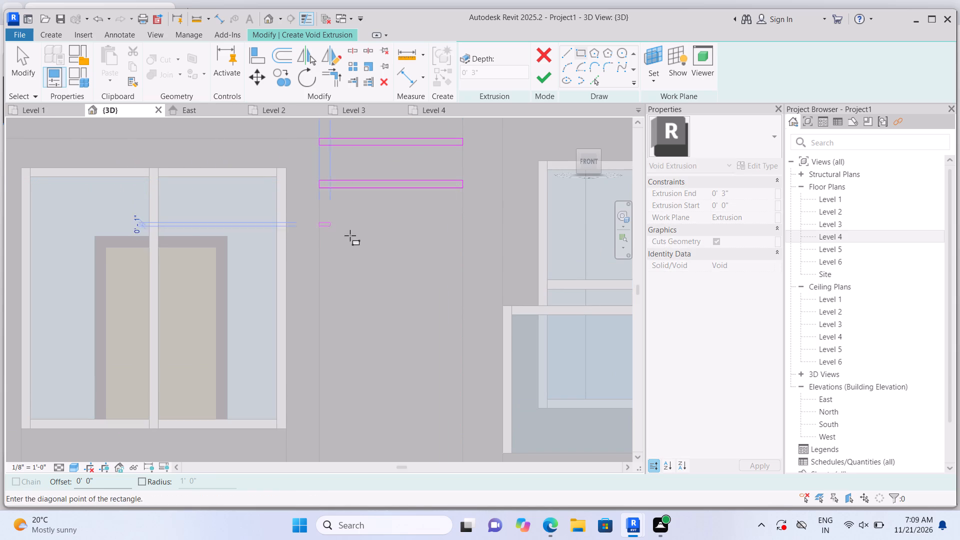
click(459, 230)
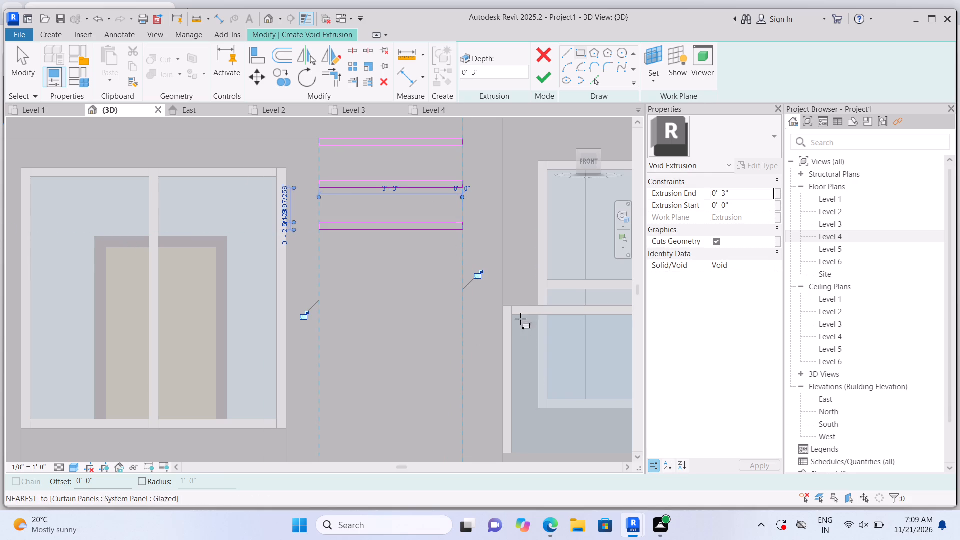
key(Escape)
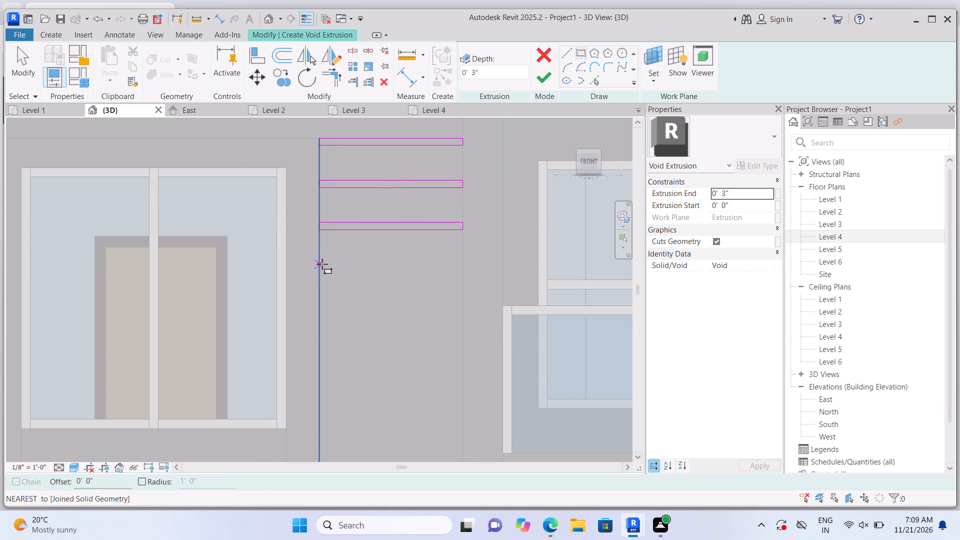
Continue down the right strip with two more evenly spaced rectangles 3'-3" wide and about 2" high, reaching the upper window's middle.
click(321, 261)
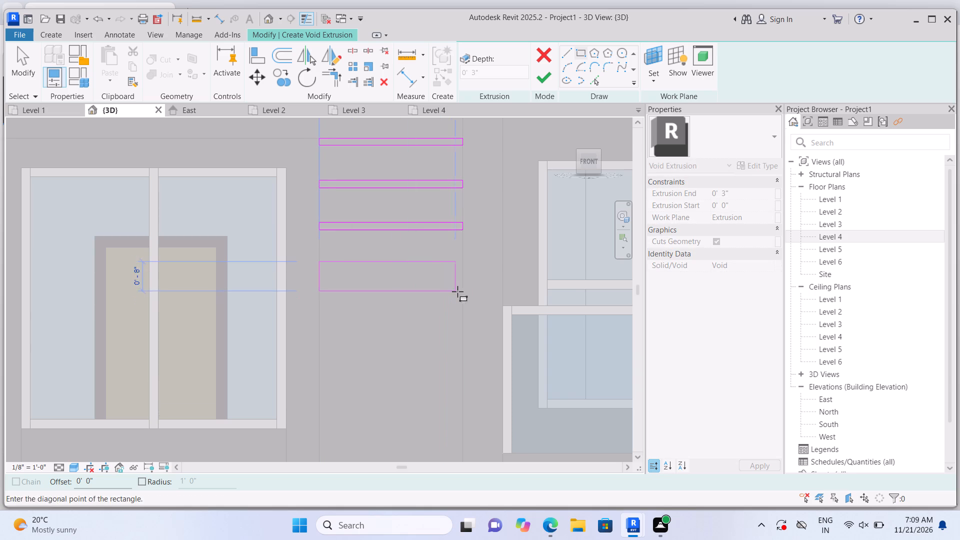
click(462, 269)
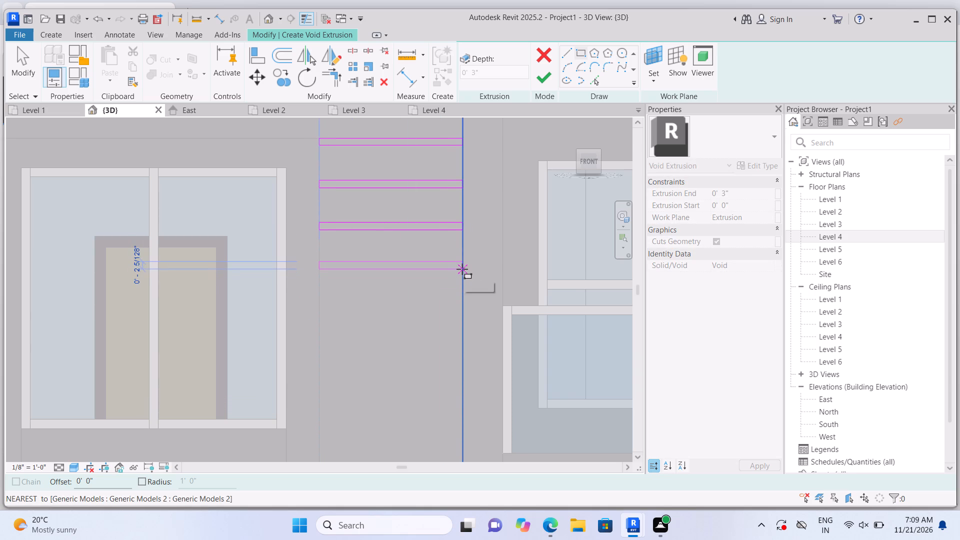
key(Escape)
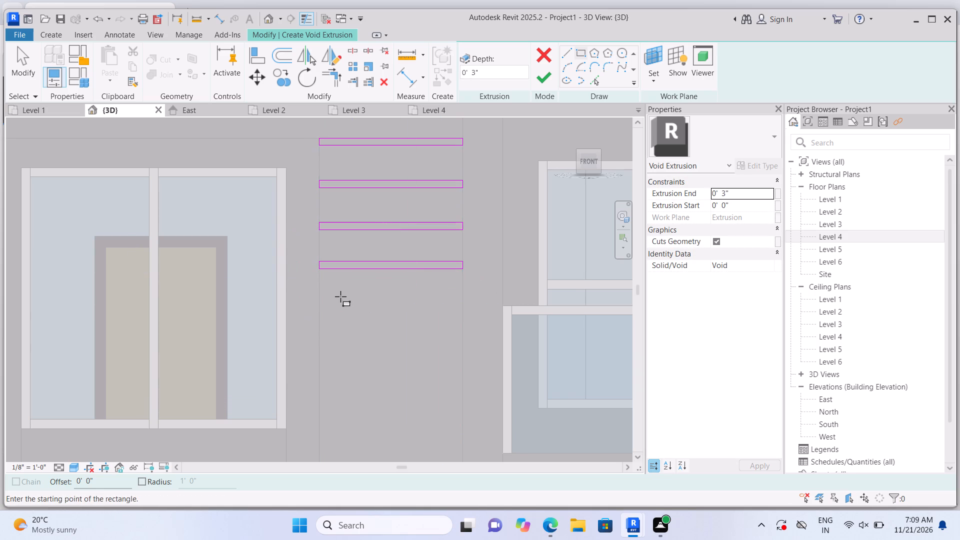
click(321, 303)
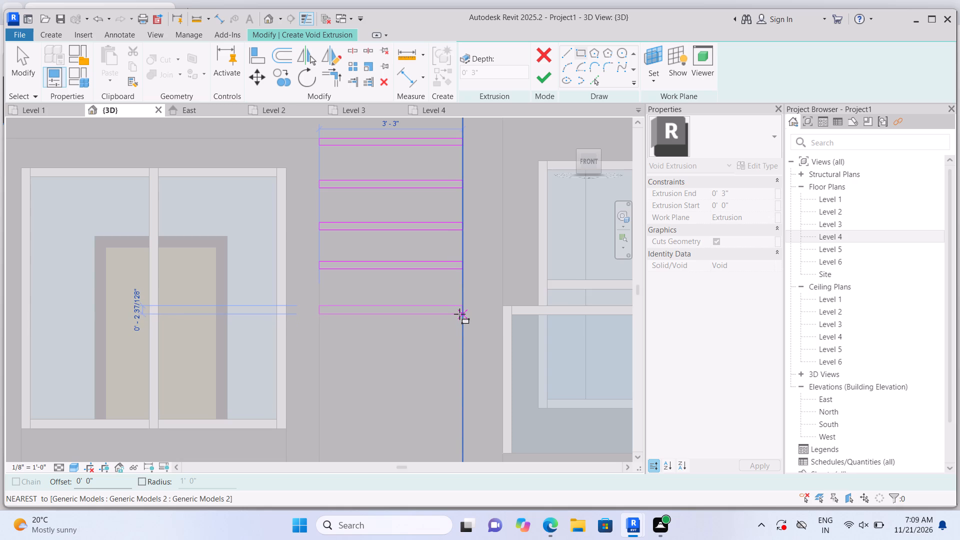
click(459, 312)
key(Escape)
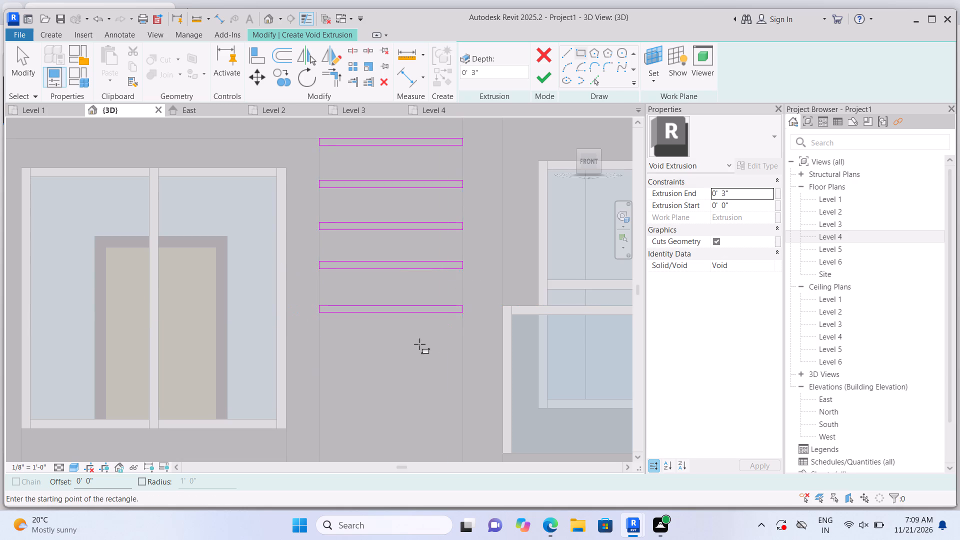
Sketch three more thin 3'-3" wide rectangles down the right strip, ending level with the upper window's bottom frame.
middle_drag(418, 343, 393, 163)
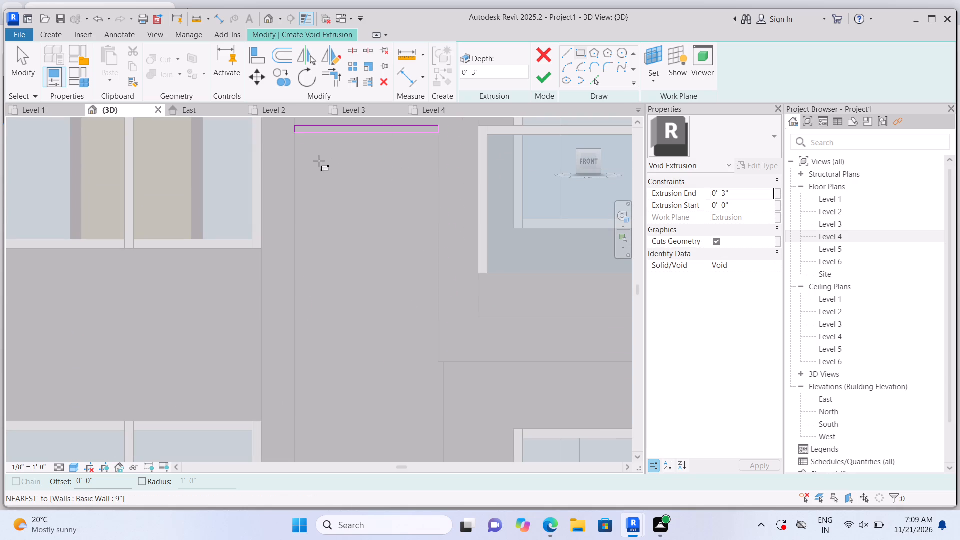
click(298, 165)
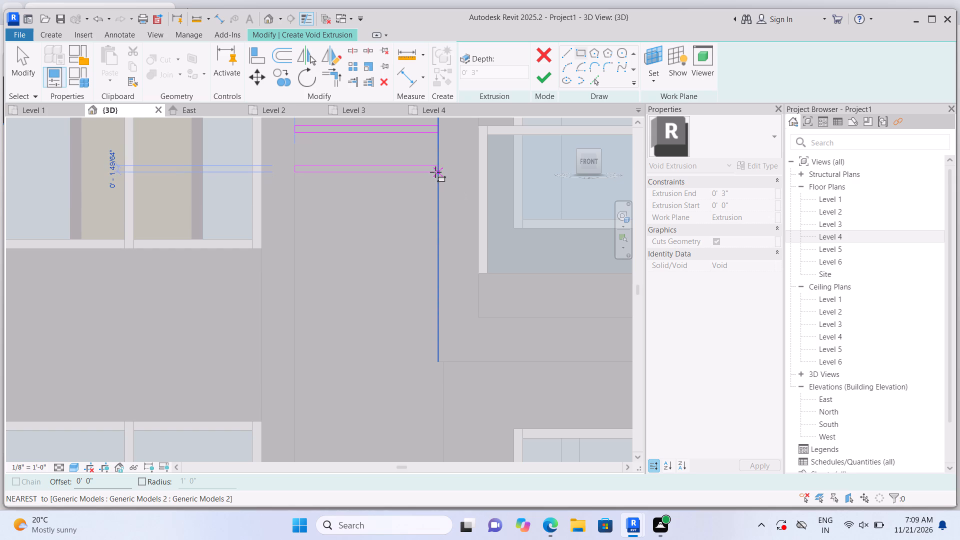
click(435, 172)
key(Escape)
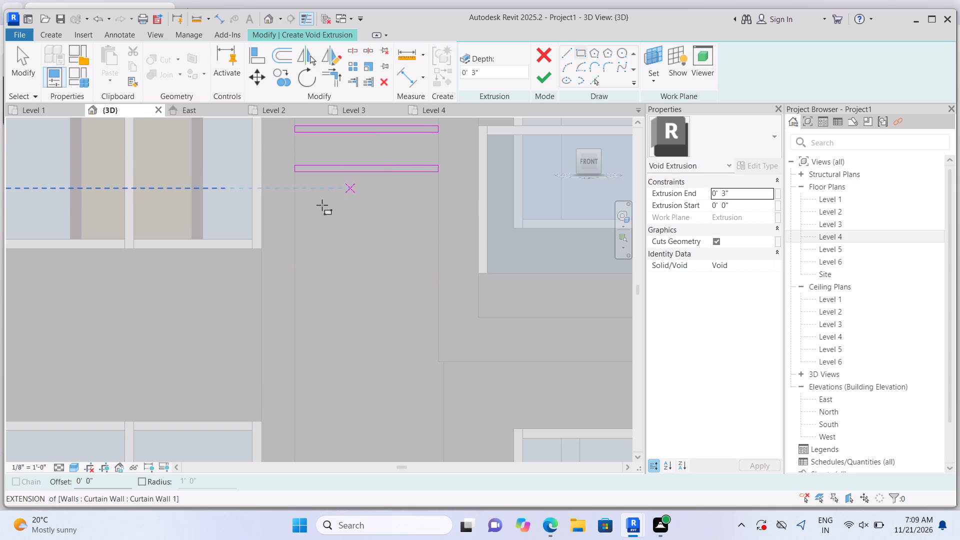
click(296, 204)
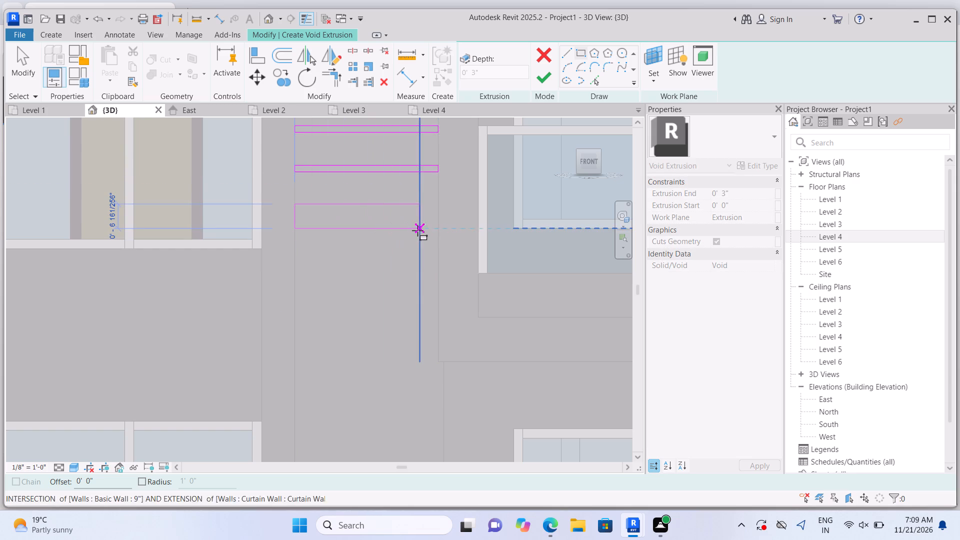
click(435, 209)
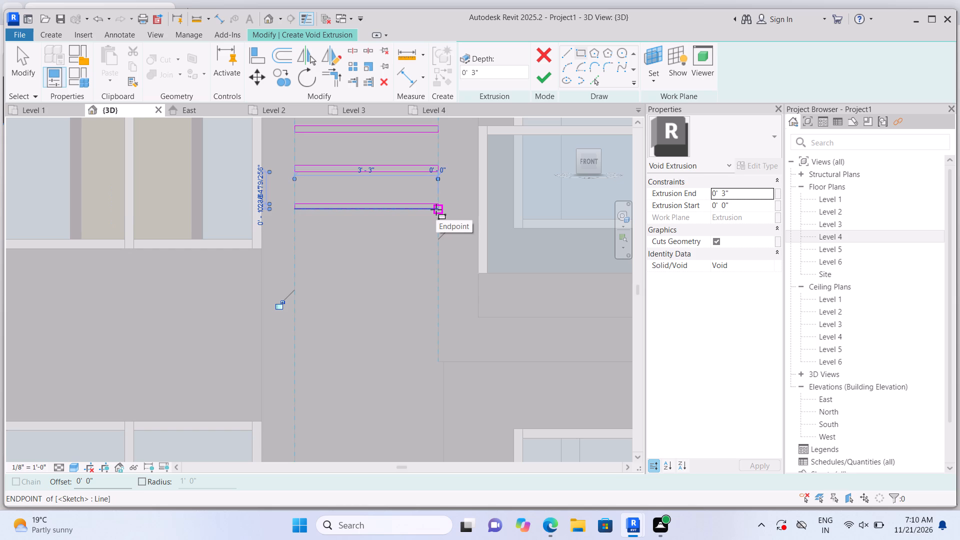
key(Escape)
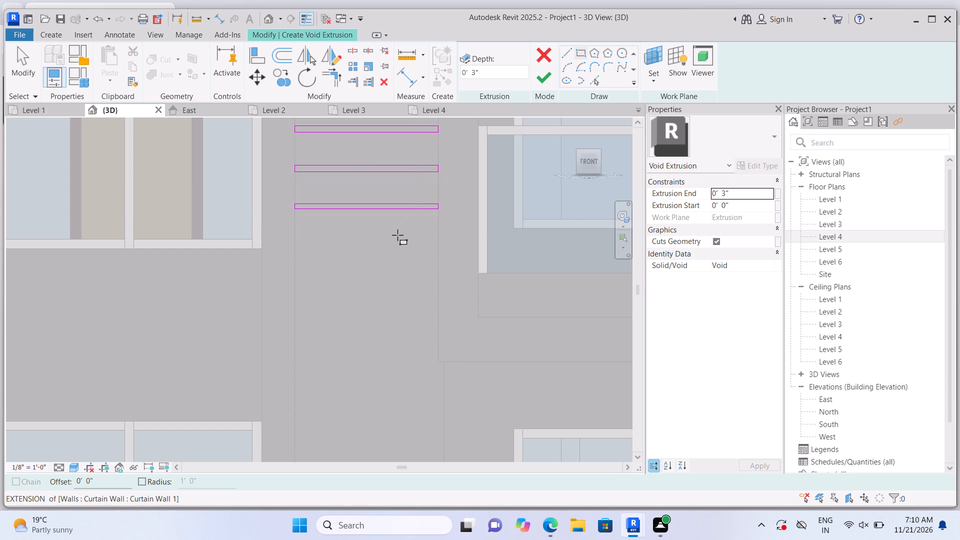
click(298, 240)
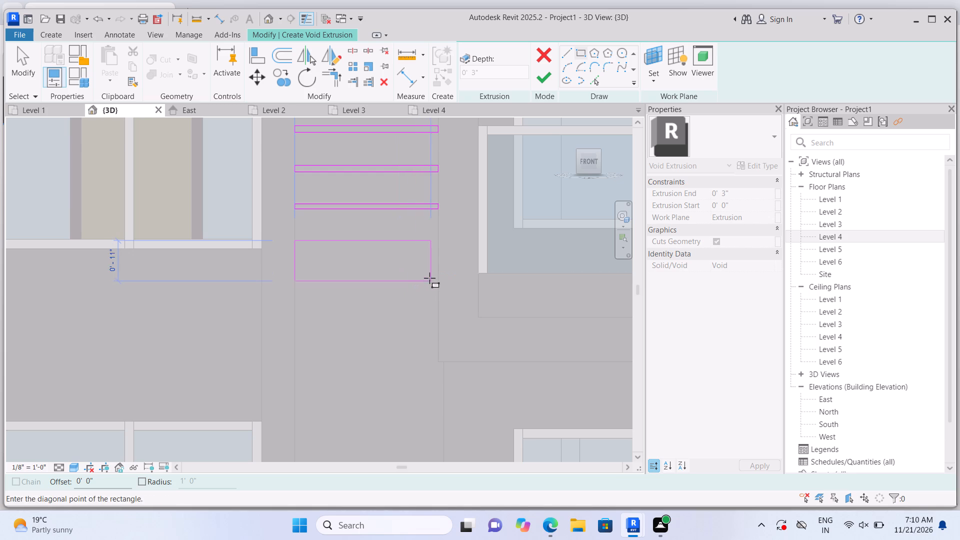
click(433, 247)
key(Escape)
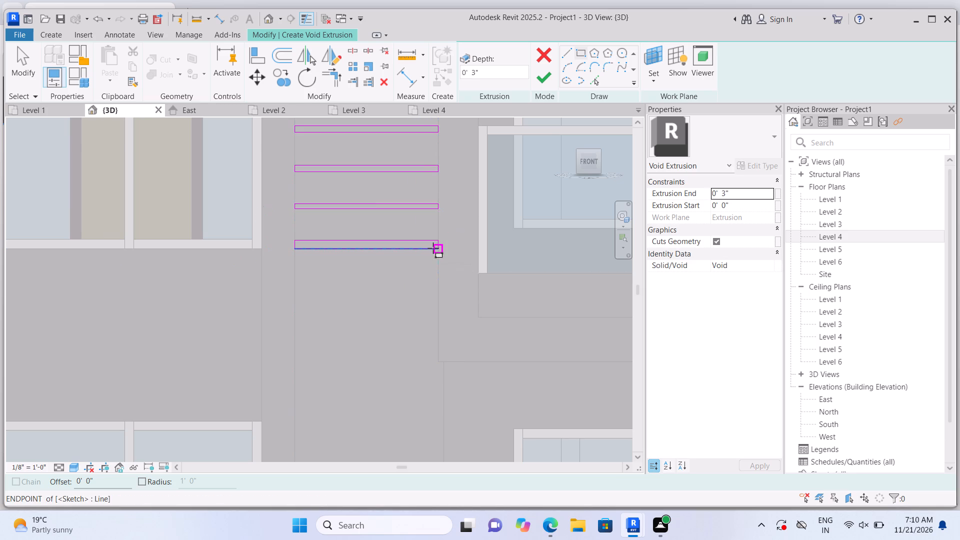
Sketch two more thin 3'-3" wide rectangles on the right strip, evenly spaced below the upper window's bottom edge.
click(297, 280)
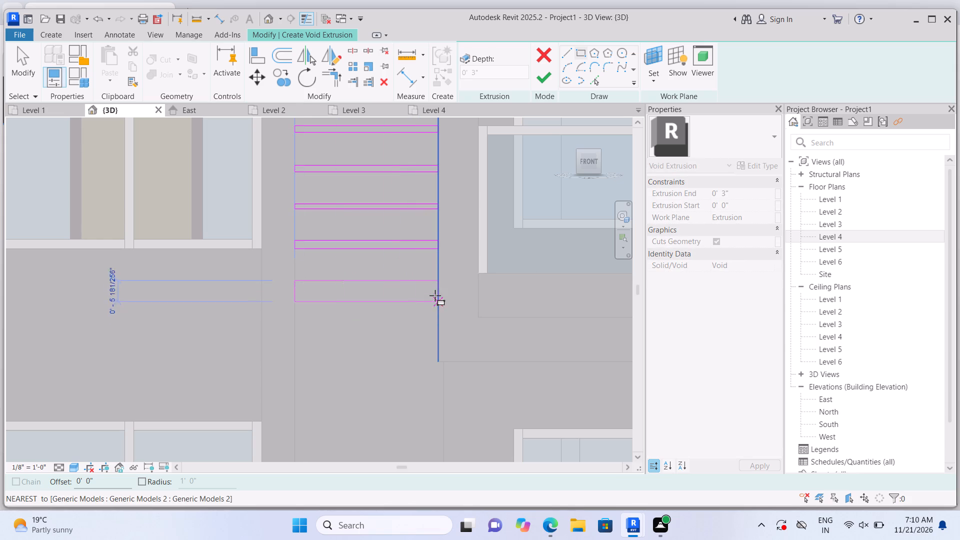
click(435, 286)
key(Escape)
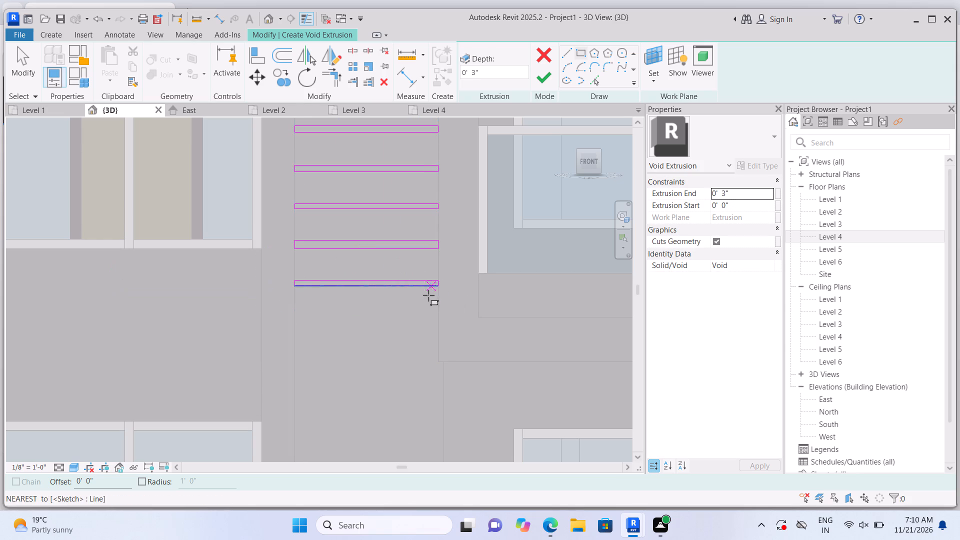
click(295, 318)
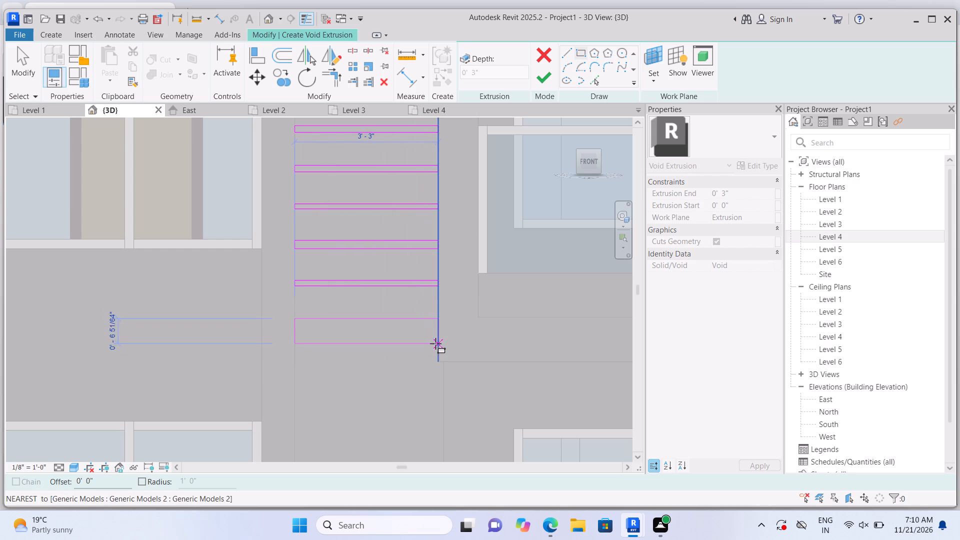
click(436, 326)
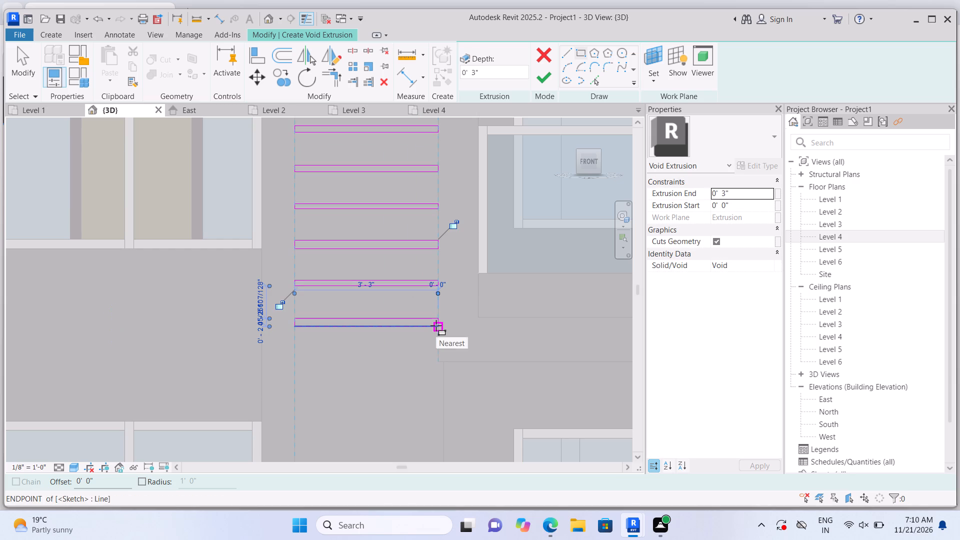
key(Escape)
middle_drag(383, 358, 370, 146)
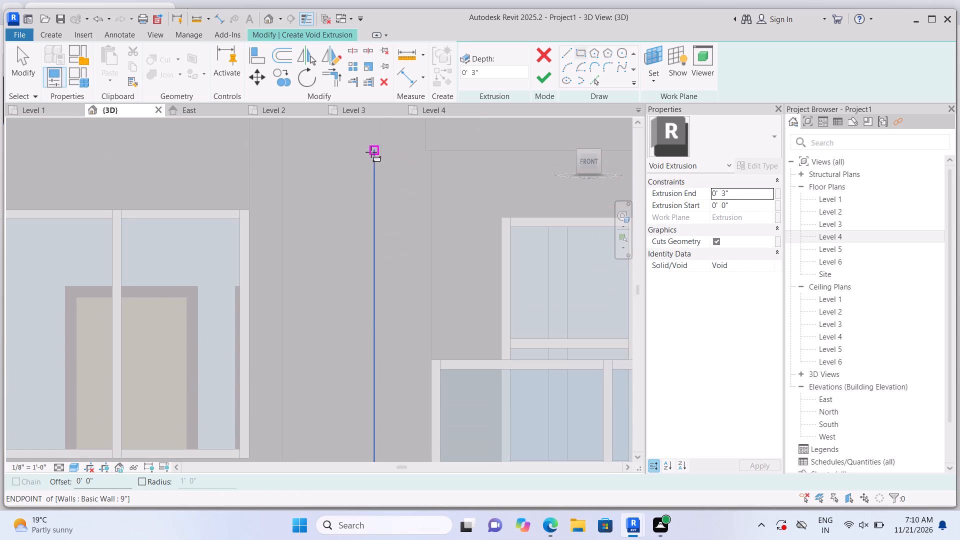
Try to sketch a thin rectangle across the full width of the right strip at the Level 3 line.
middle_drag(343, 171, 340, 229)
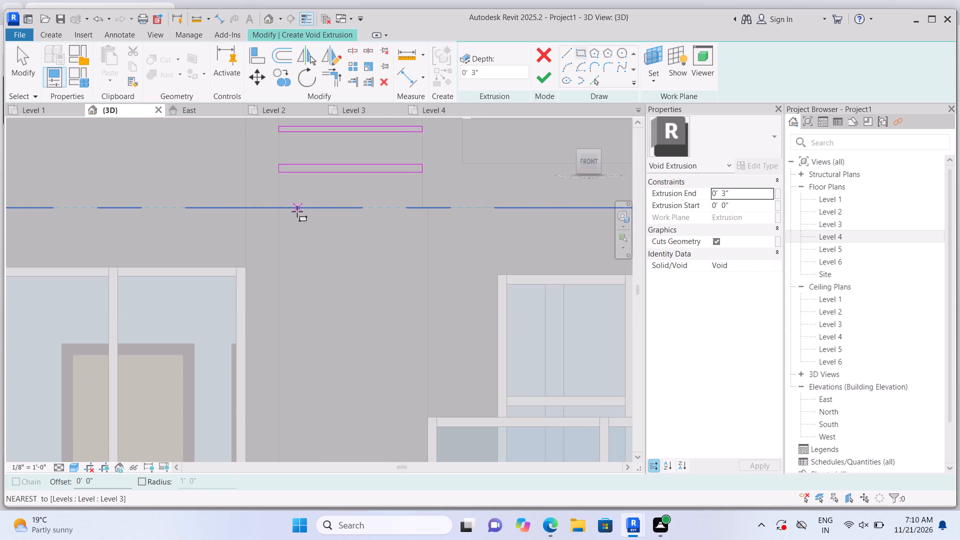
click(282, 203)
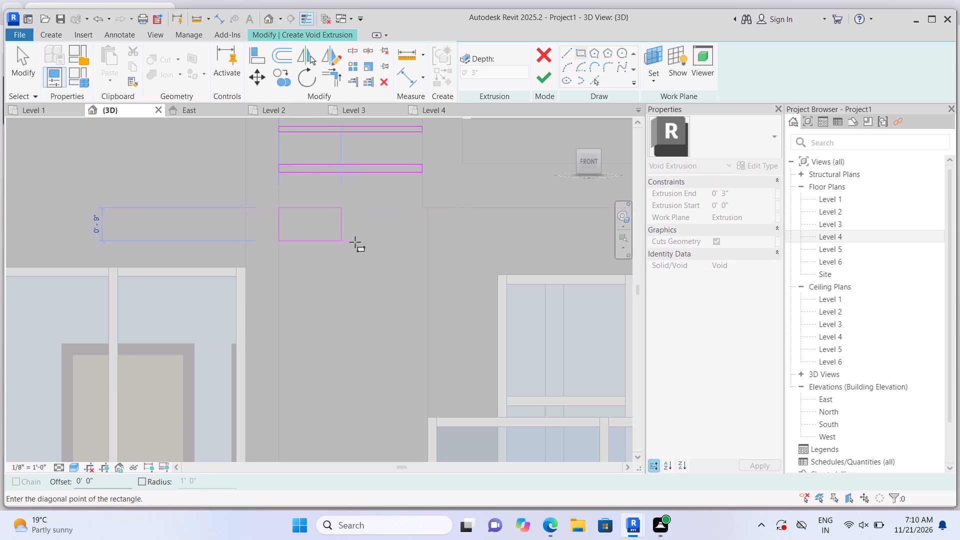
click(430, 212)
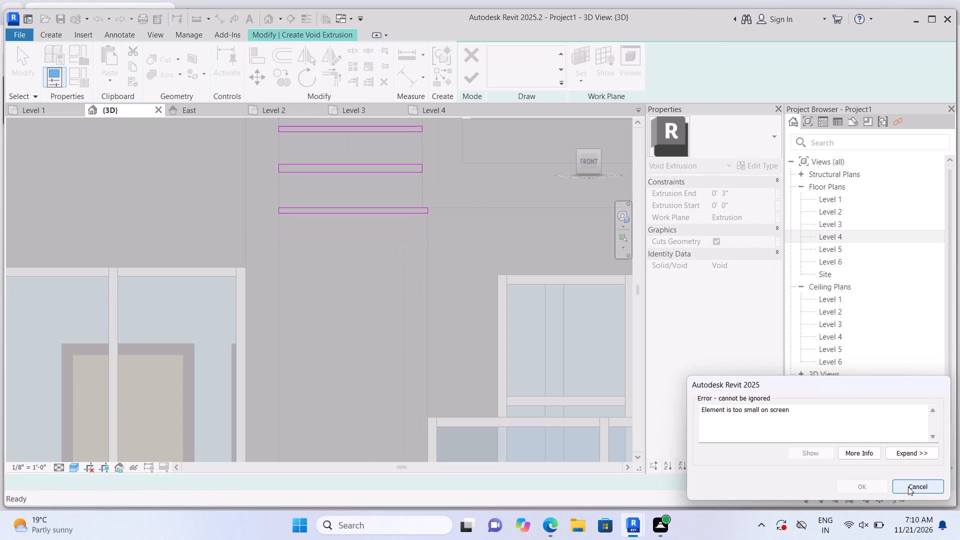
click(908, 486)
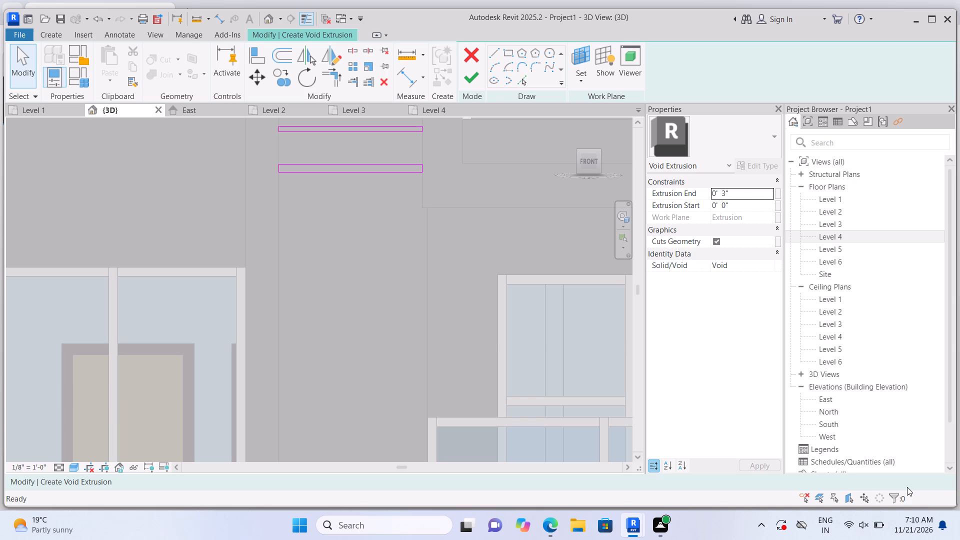
Sketch two rectangles 3'-4 1/2" wide and about 1 1/2" high on the right strip, from the Level 3 line towards the next window's top edge.
click(507, 56)
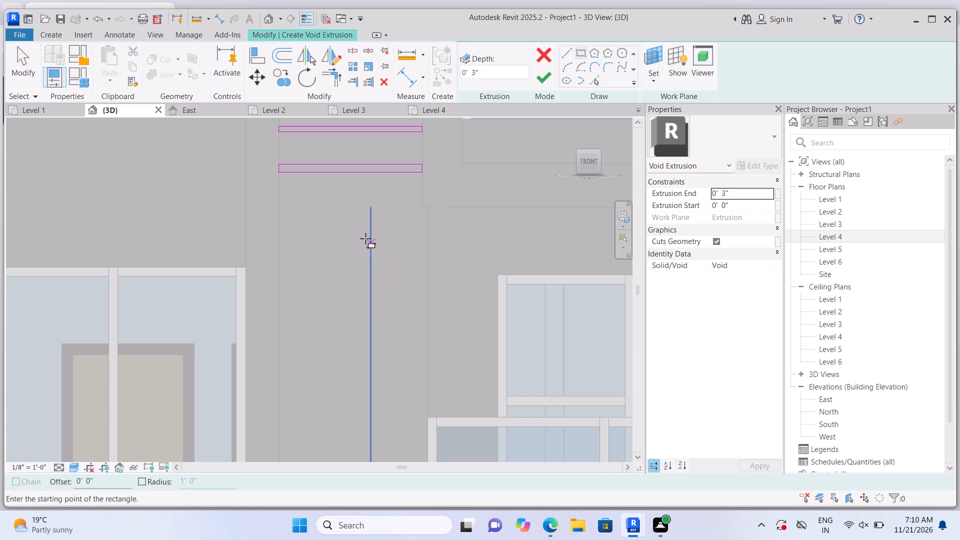
click(425, 211)
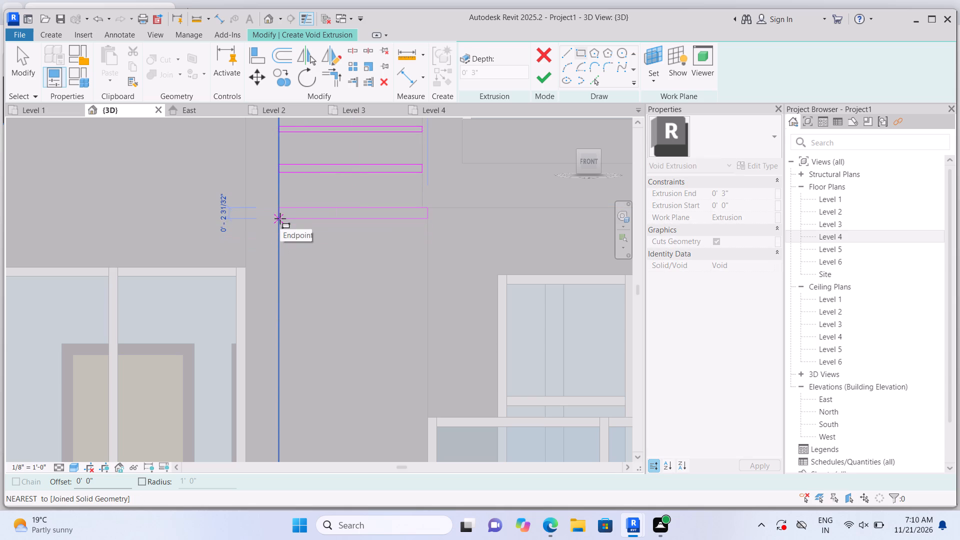
click(280, 213)
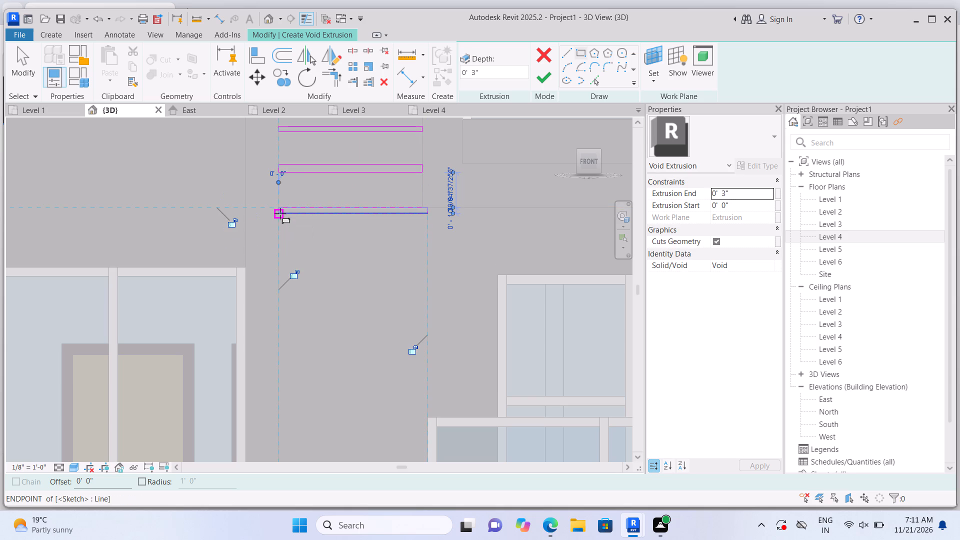
key(Escape)
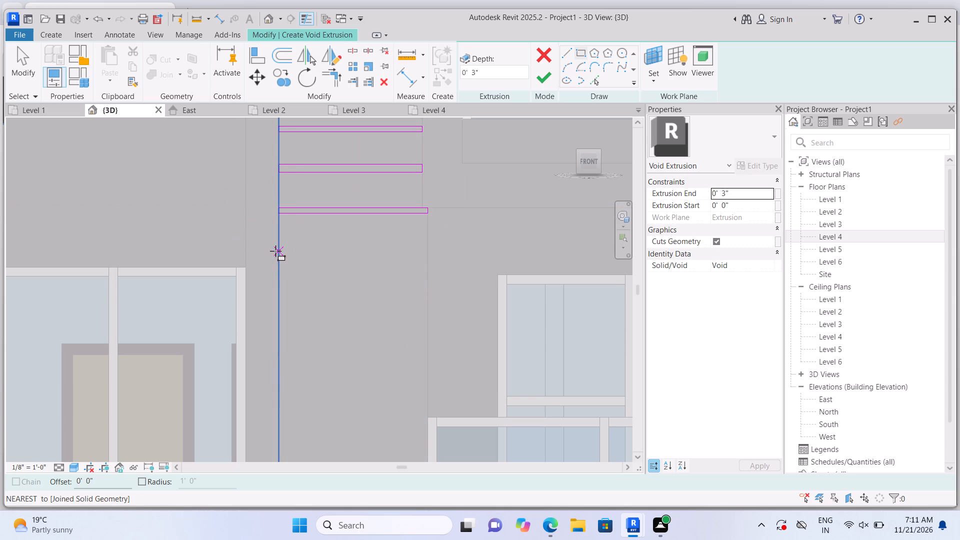
click(279, 249)
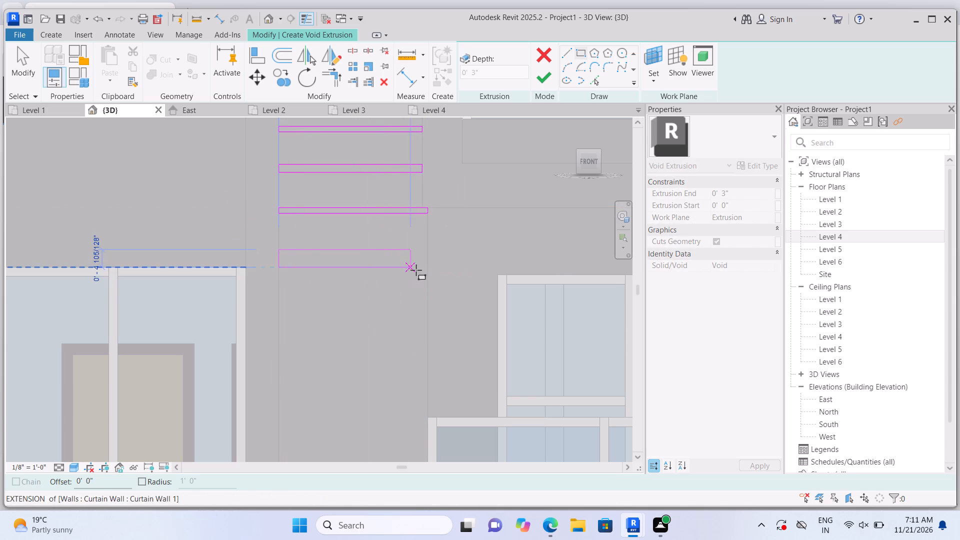
click(426, 254)
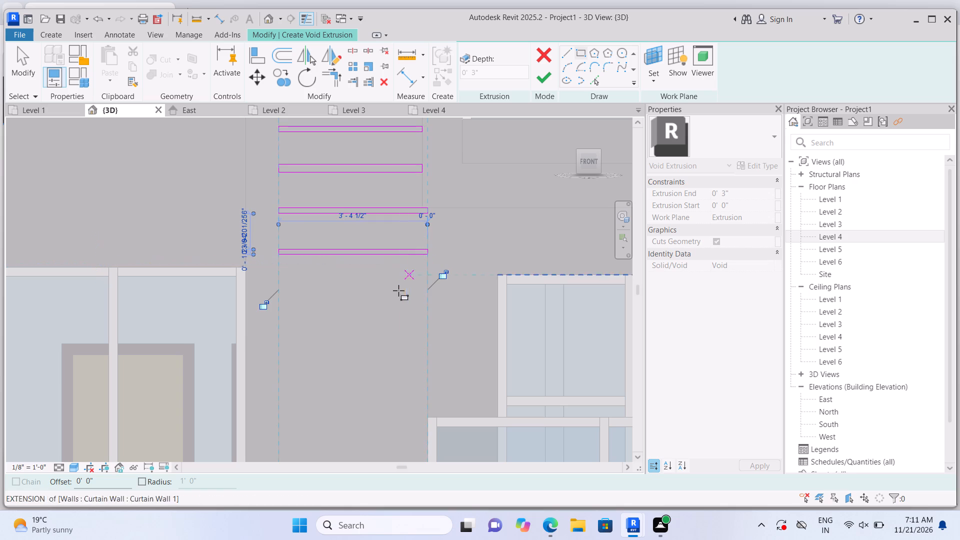
key(Escape)
Continue down the right strip with two more 3'-4 1/2" wide rectangles about 2" high, beside the upper part of the window below Level 3.
middle_drag(348, 334, 327, 185)
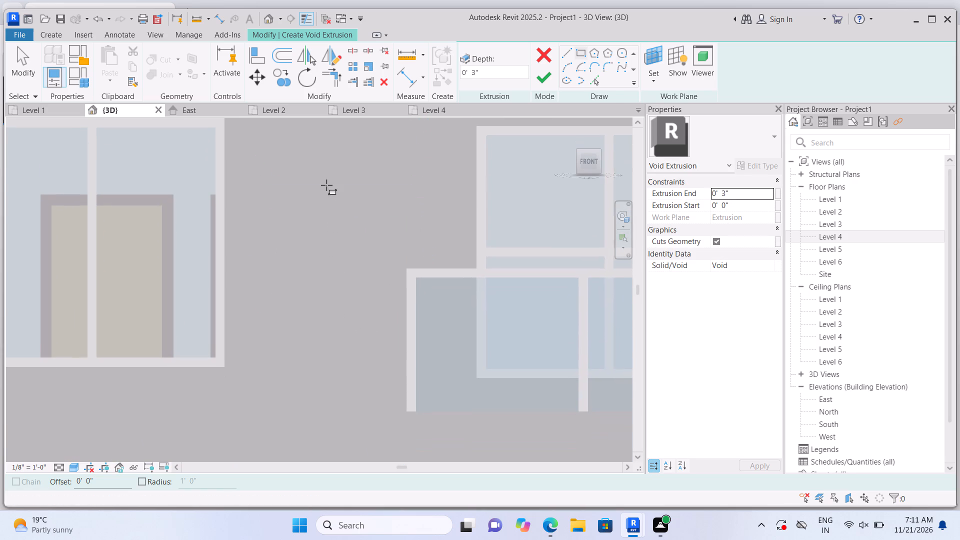
middle_drag(325, 192, 324, 224)
scroll(325, 195, down, 1)
scroll(312, 212, up, 1)
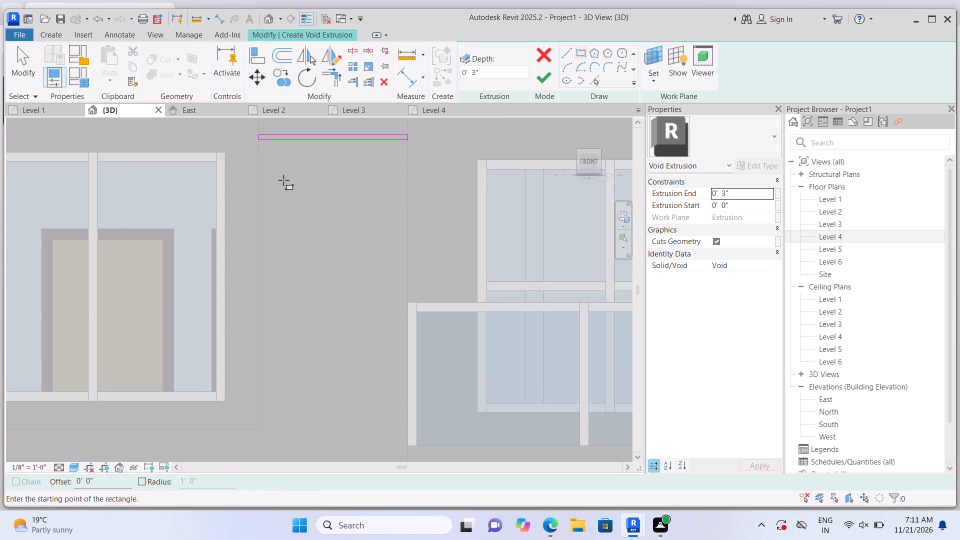
click(257, 175)
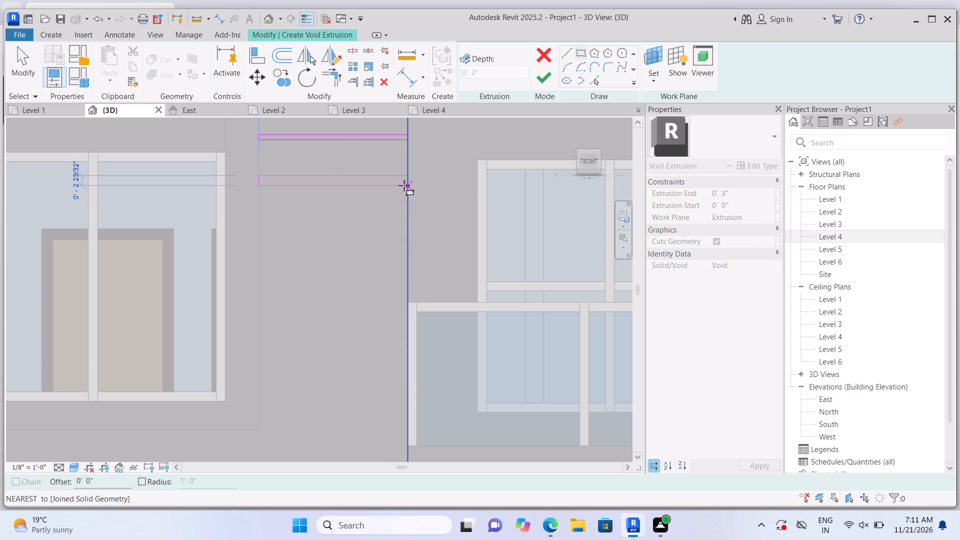
click(403, 183)
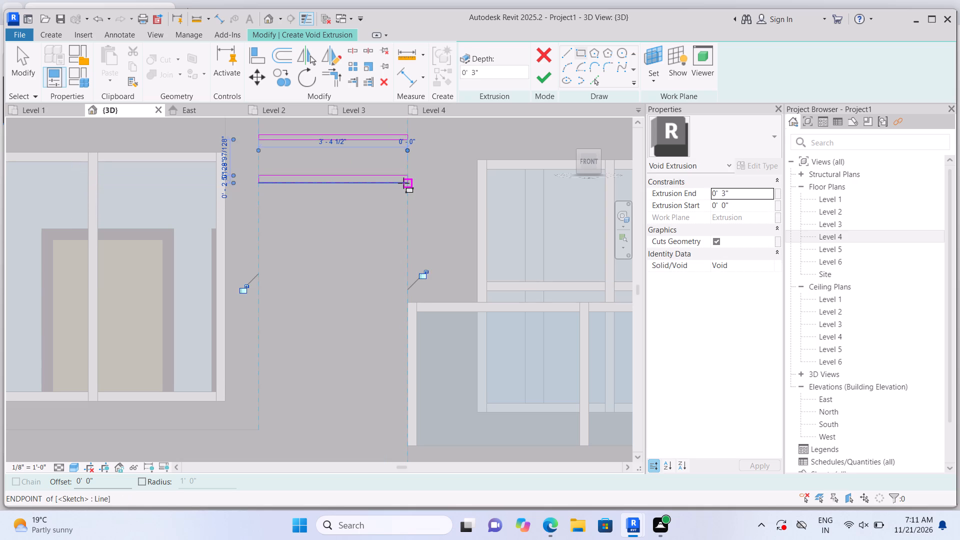
key(Escape)
click(262, 224)
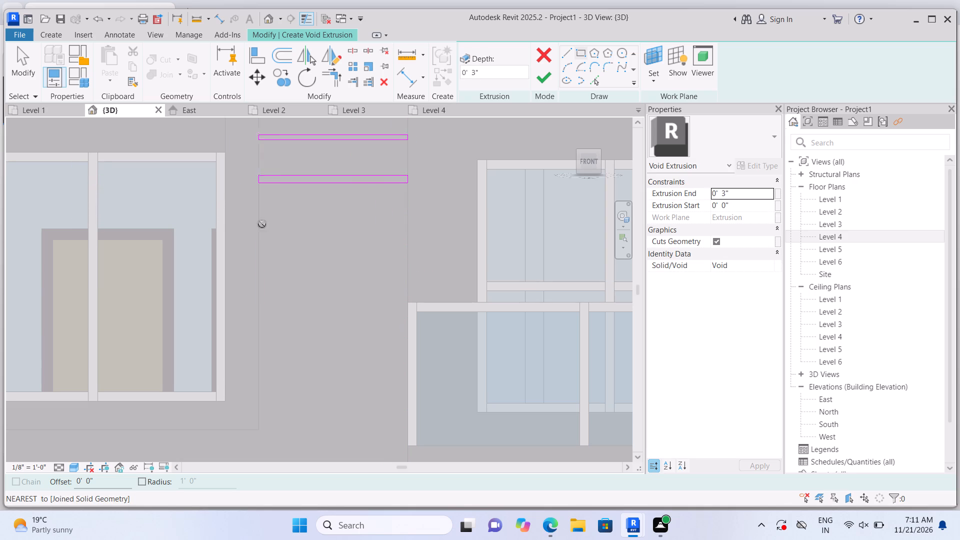
click(412, 230)
key(Escape)
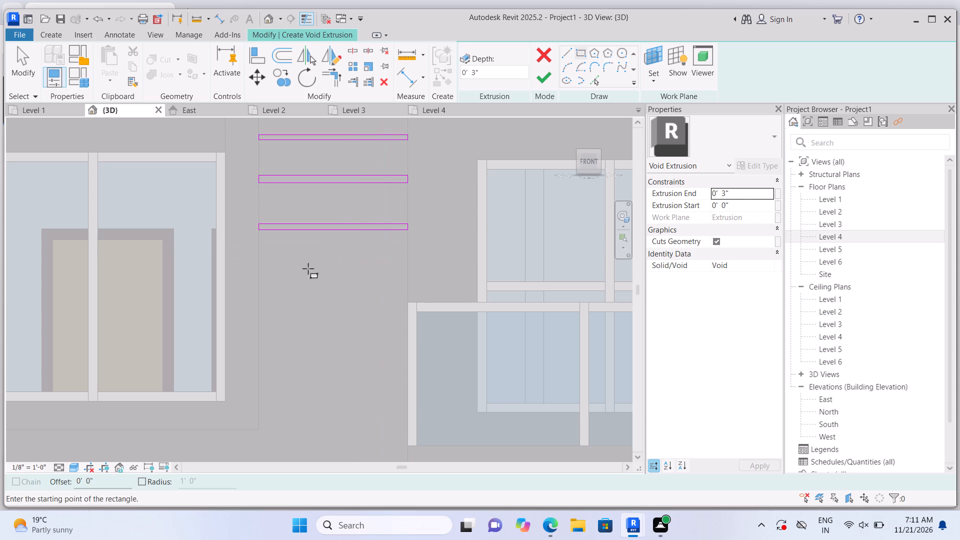
Sketch two more thin 3'-4 1/2" wide rectangles down the right strip, the lower one level with the top of the adjacent balcony railing.
click(262, 261)
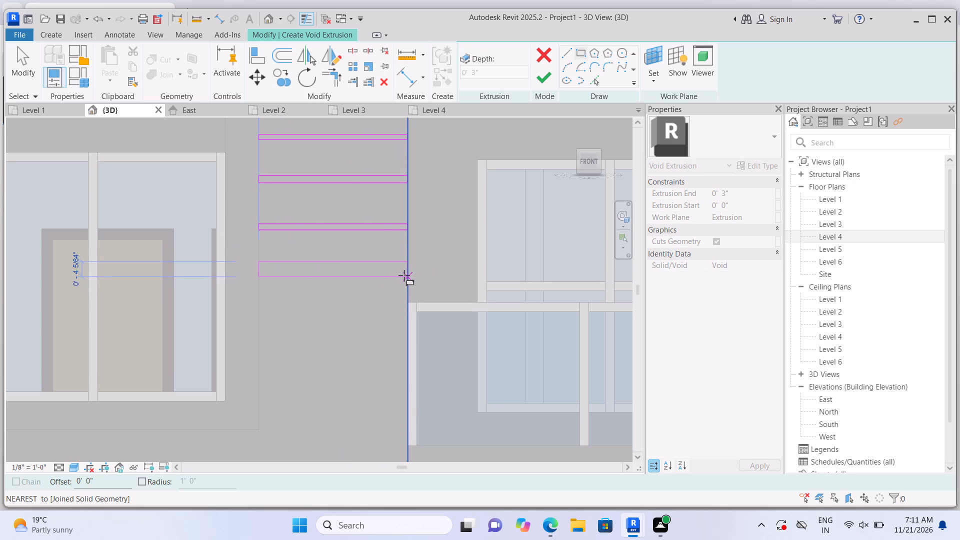
click(403, 267)
key(Escape)
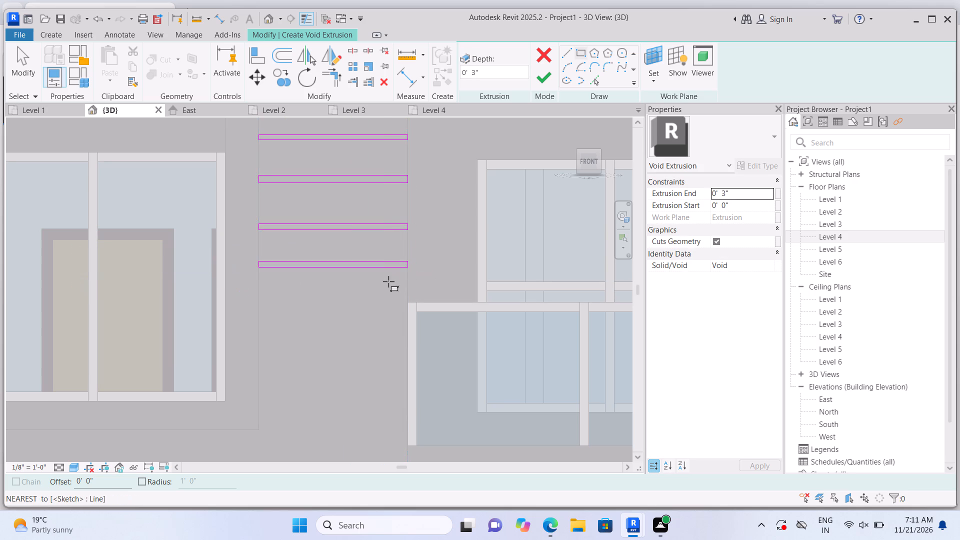
click(404, 303)
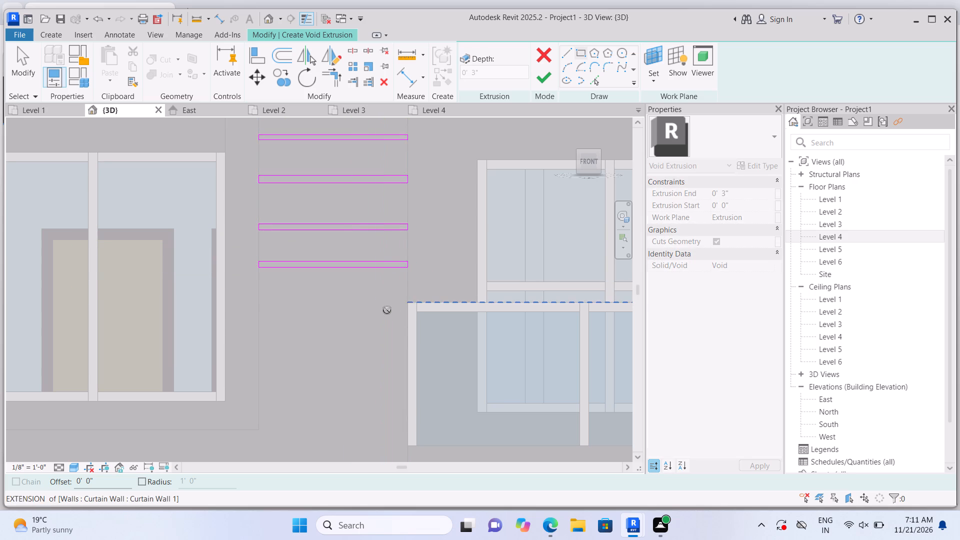
click(262, 308)
key(Escape)
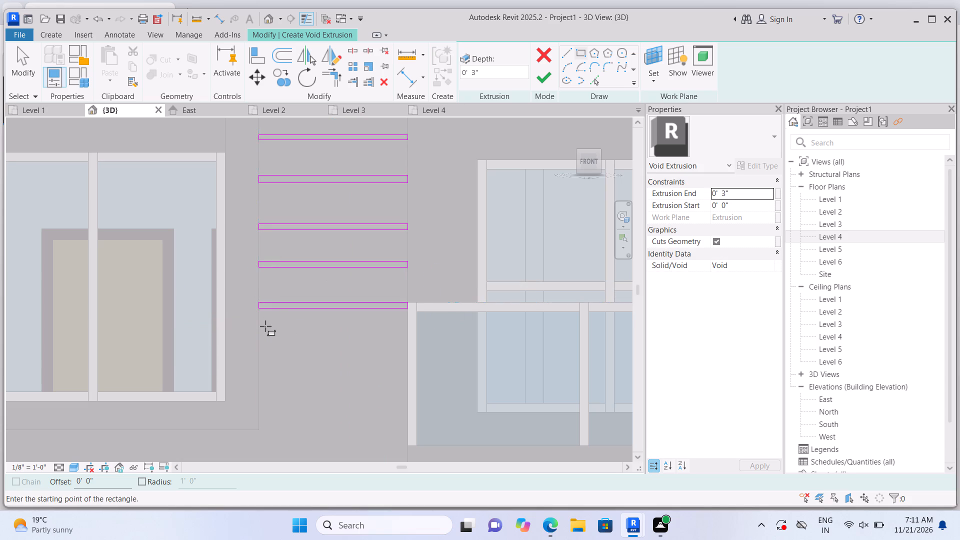
Sketch a 3'-4 1/2" wide, about 1 1/2" high rectangle at the right strip's lower end, its bottom on the edge line below the window.
middle_drag(263, 320, 261, 172)
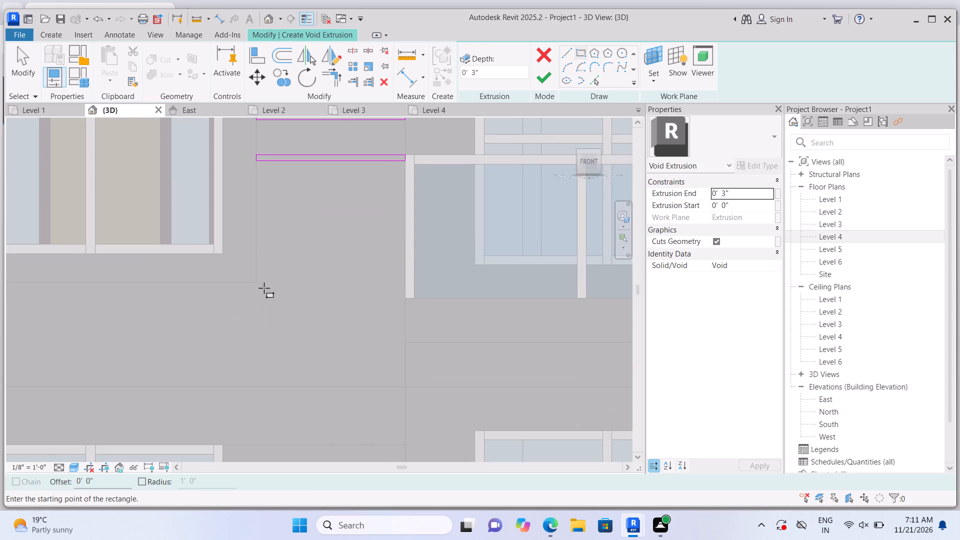
click(256, 277)
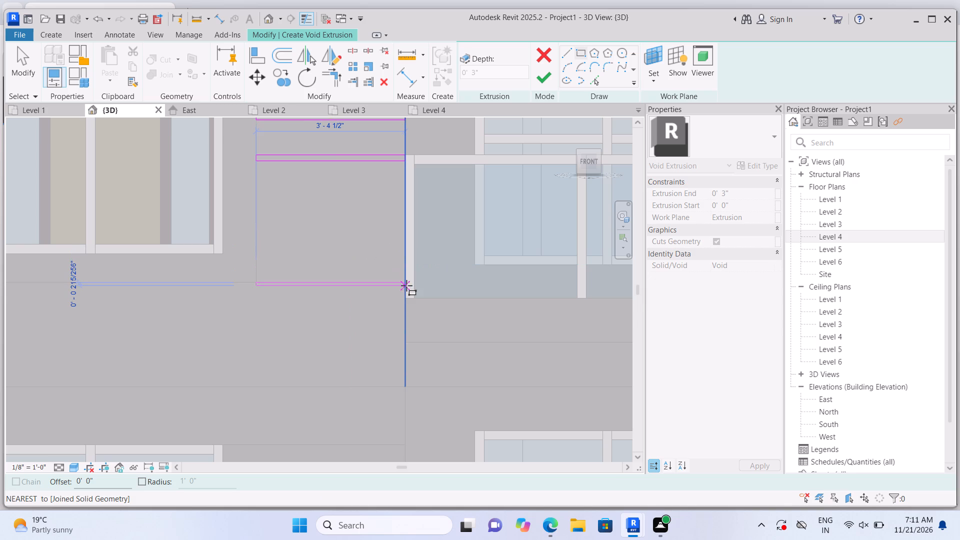
scroll(398, 281, up, 2)
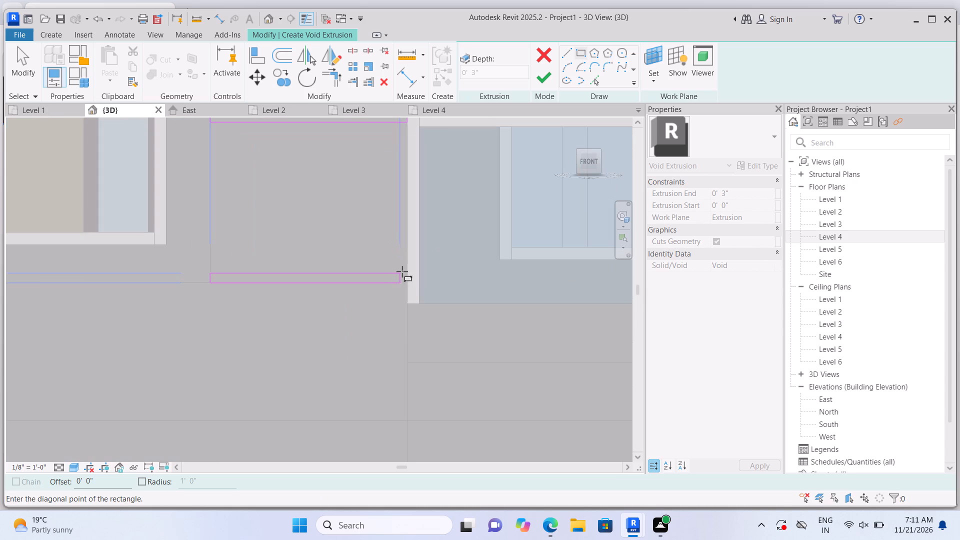
click(403, 276)
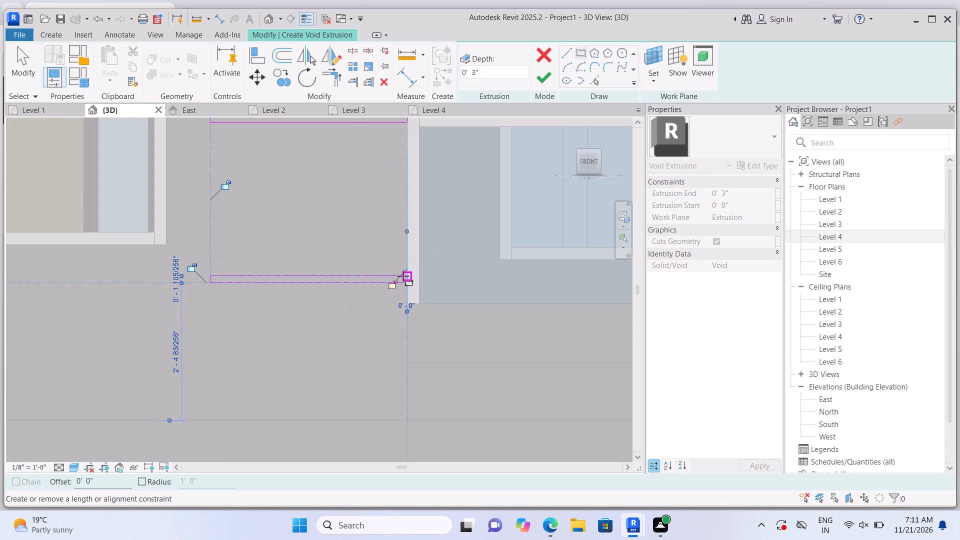
key(Escape)
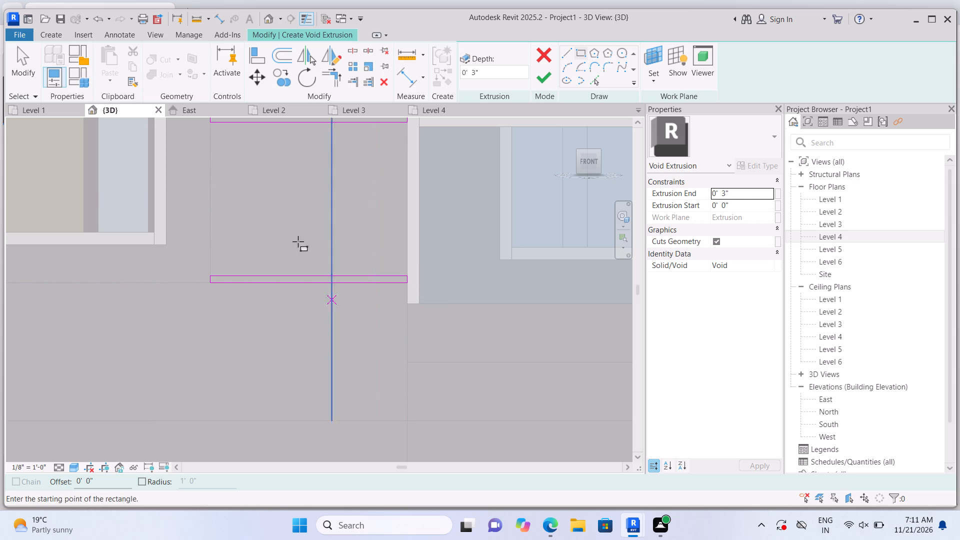
Fill the remaining gap on the right strip with three 3'-4 1/2" wide, about 1 1/2" high rectangles, the lowest resting level with the window's bottom edge.
click(215, 165)
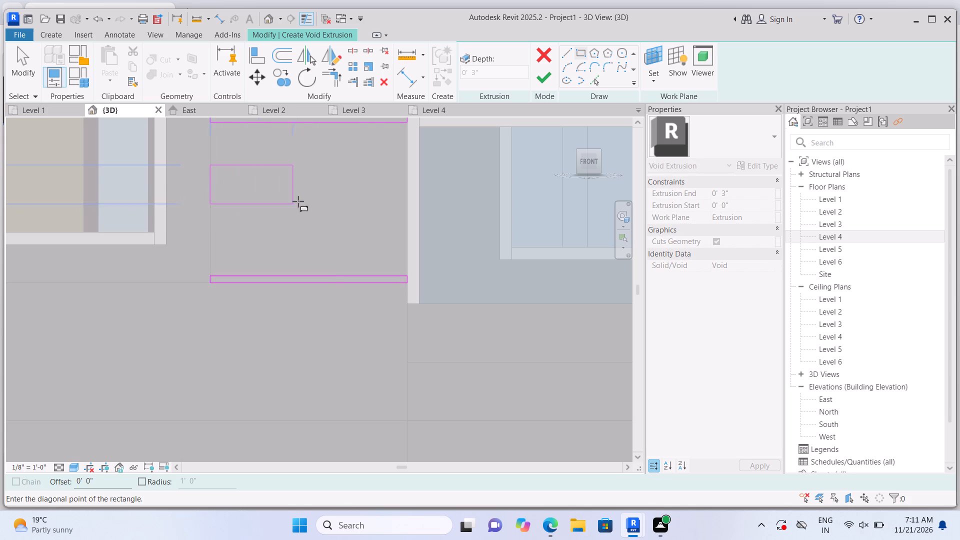
click(403, 172)
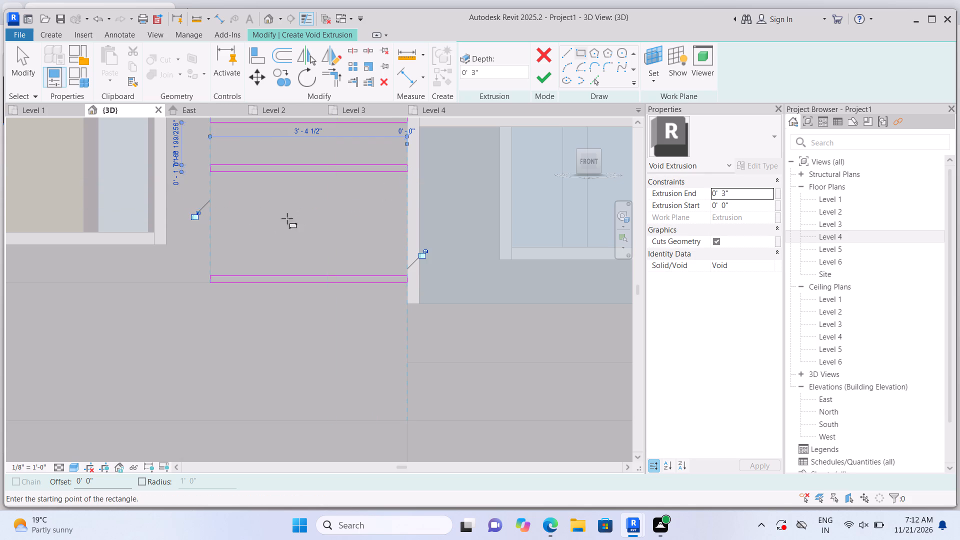
click(215, 206)
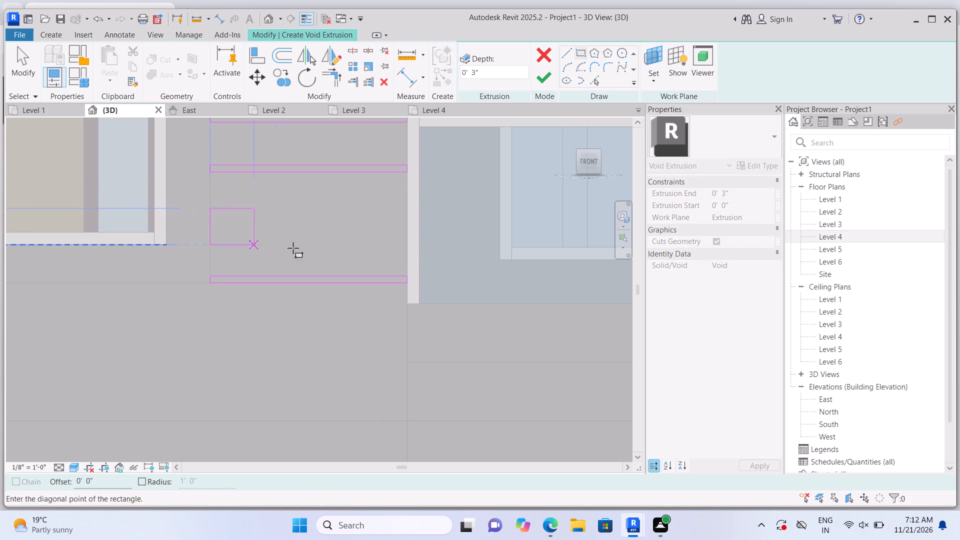
click(410, 216)
key(Escape)
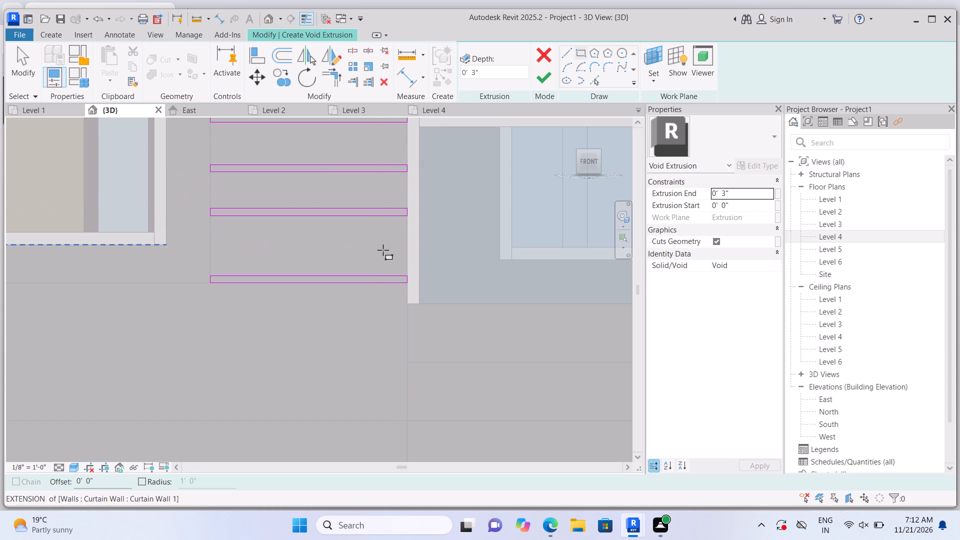
click(215, 243)
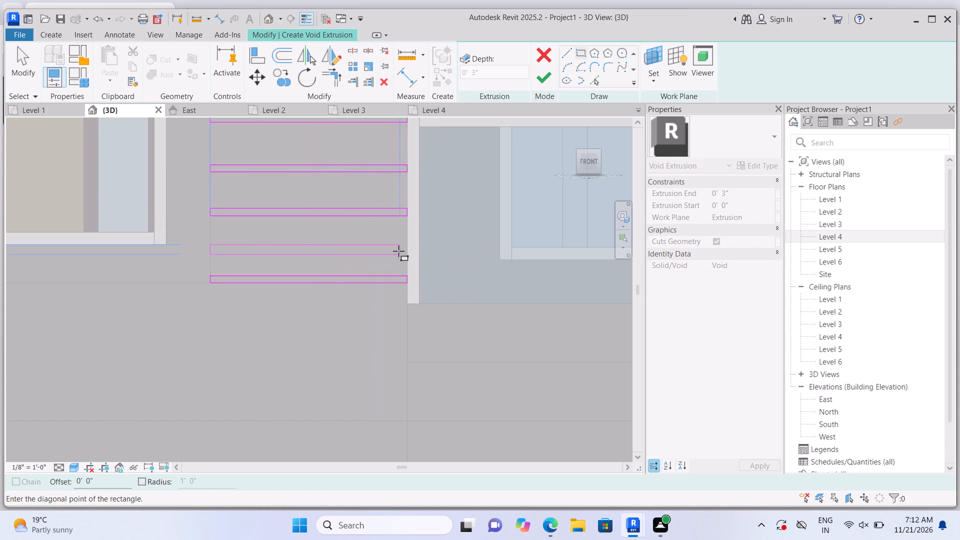
click(405, 238)
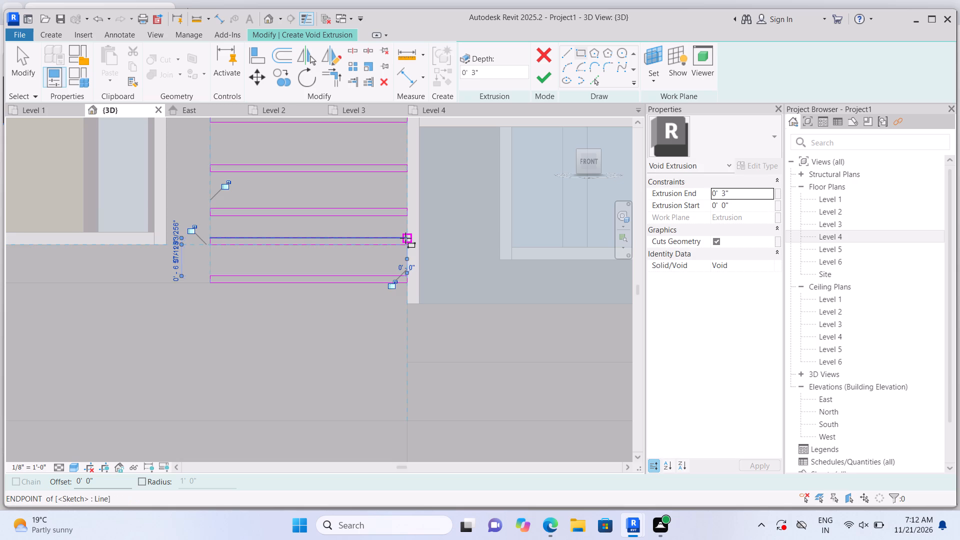
key(Escape)
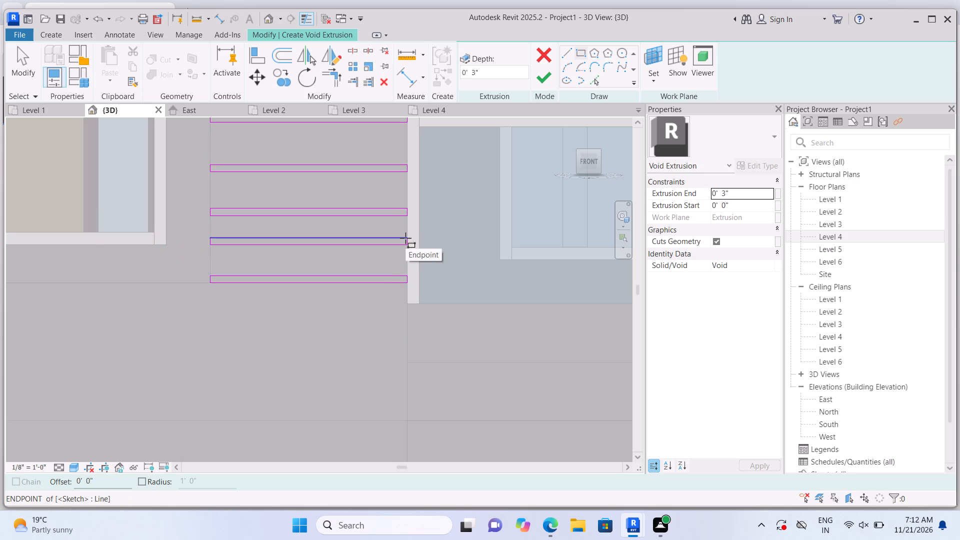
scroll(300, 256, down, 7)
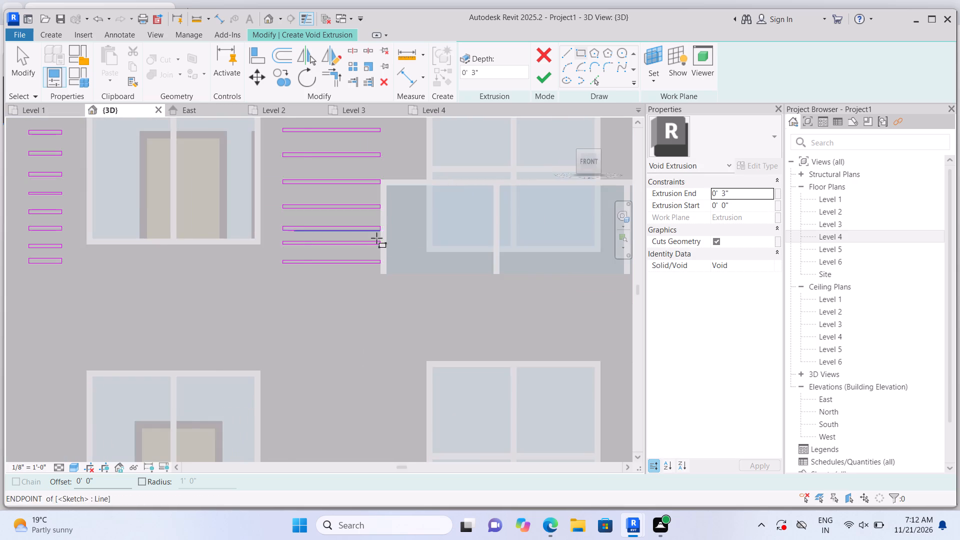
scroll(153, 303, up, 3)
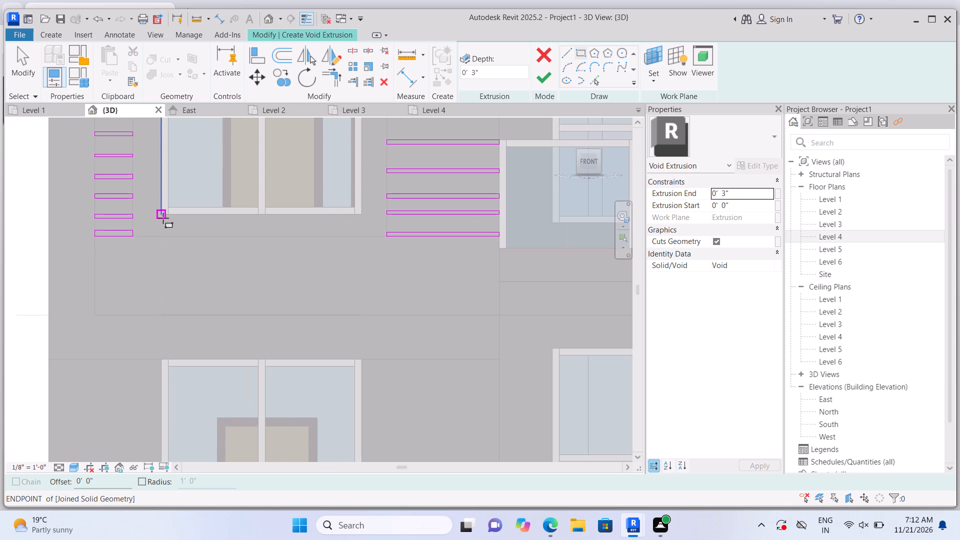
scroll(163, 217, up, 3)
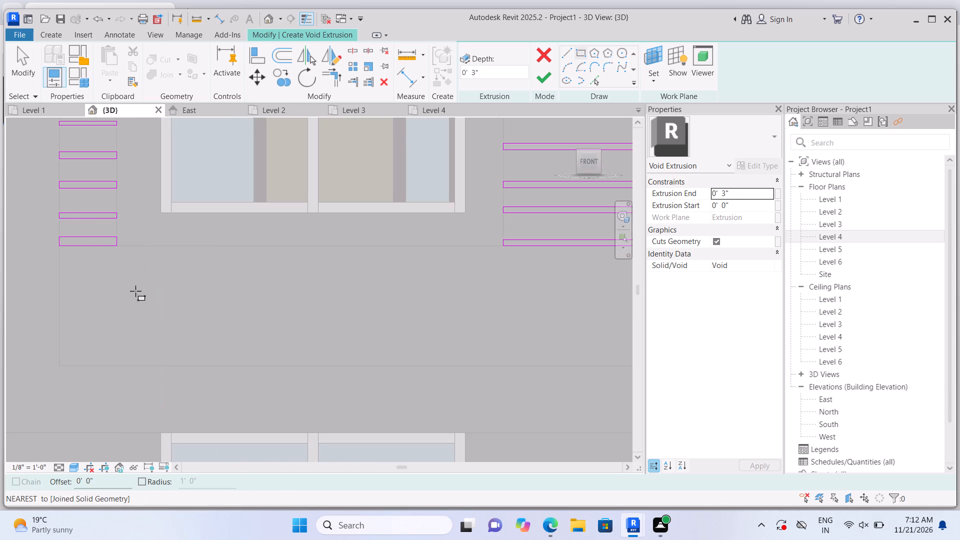
Sketch a thin rectangle about 12'-1 1/2" wide below the window, spanning from the left strip's outer edge to the right strip's outer edge.
scroll(95, 301, down, 3)
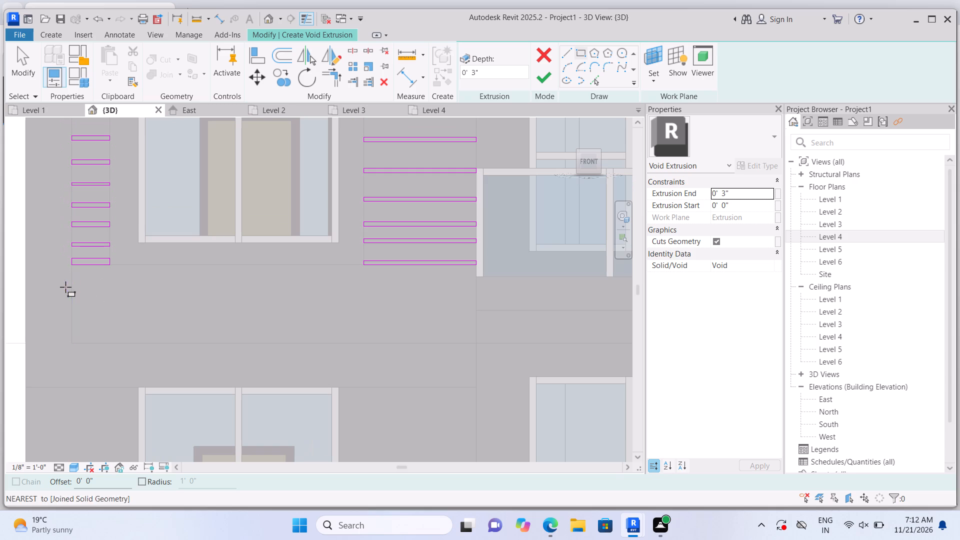
drag(68, 285, 73, 290)
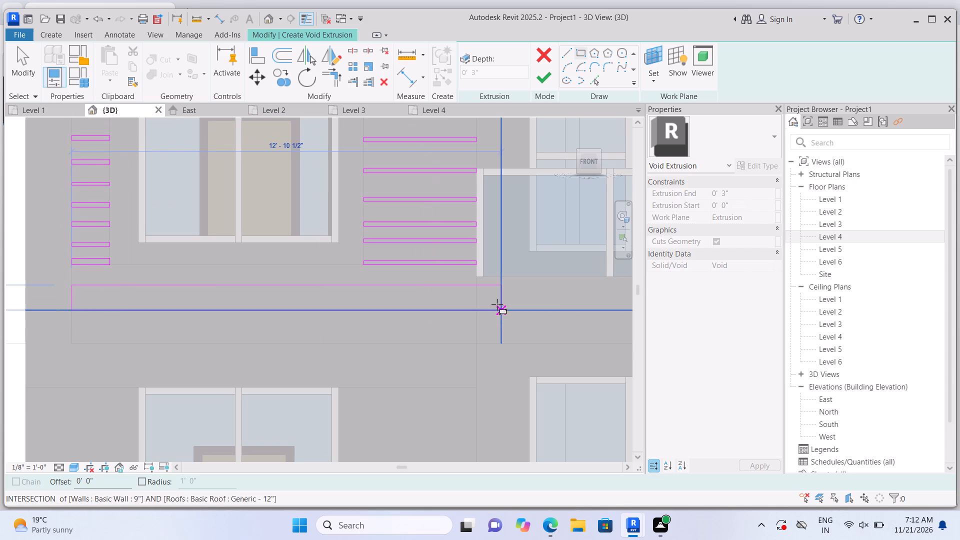
scroll(457, 296, up, 3)
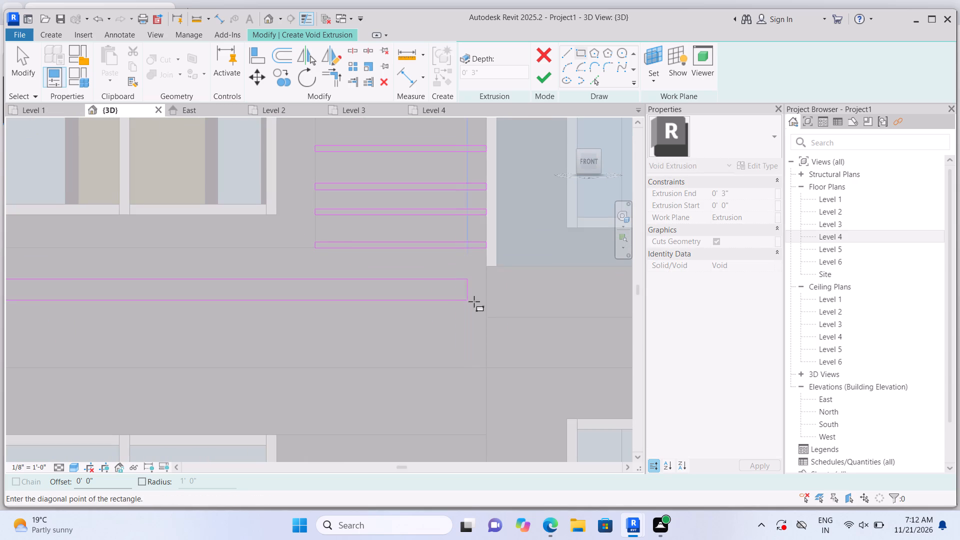
scroll(482, 286, up, 2)
click(487, 286)
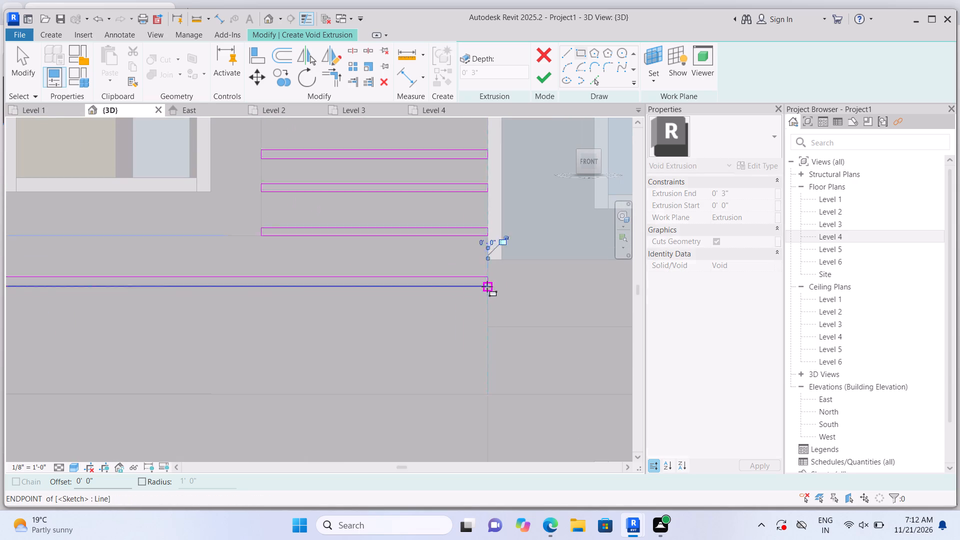
key(Escape)
Sketch a second thin rectangle about 12'-1 1/2" wide beneath the first full-width one, between the same outer edges.
scroll(487, 286, down, 6)
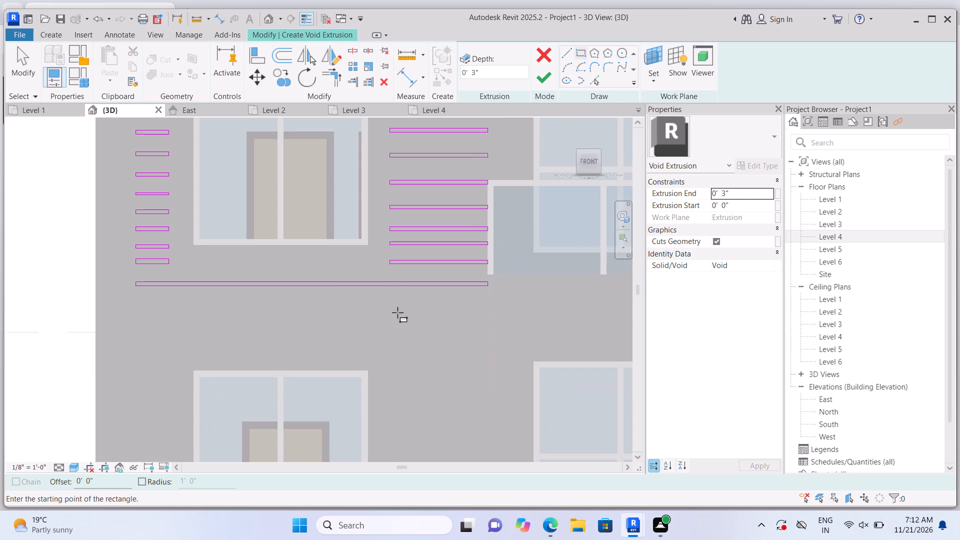
click(141, 306)
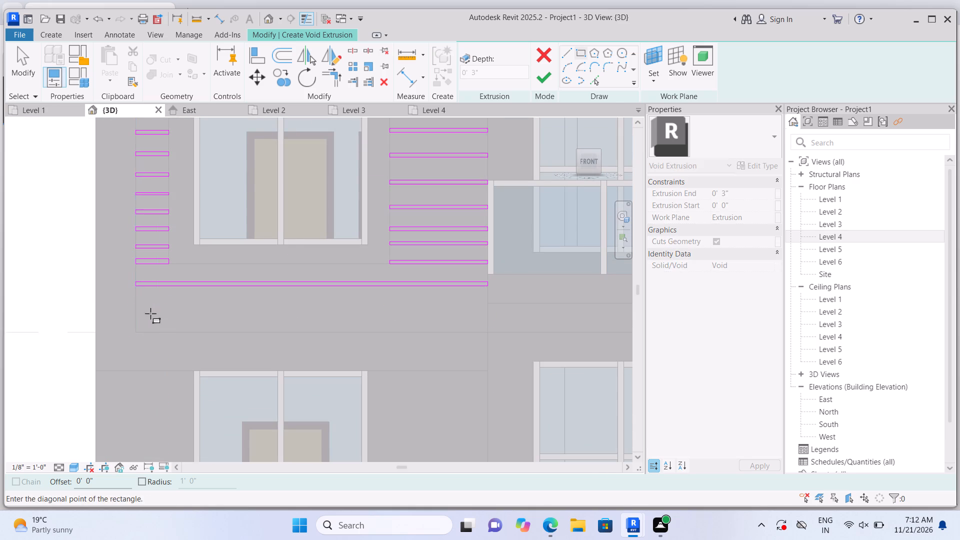
scroll(478, 318, up, 1)
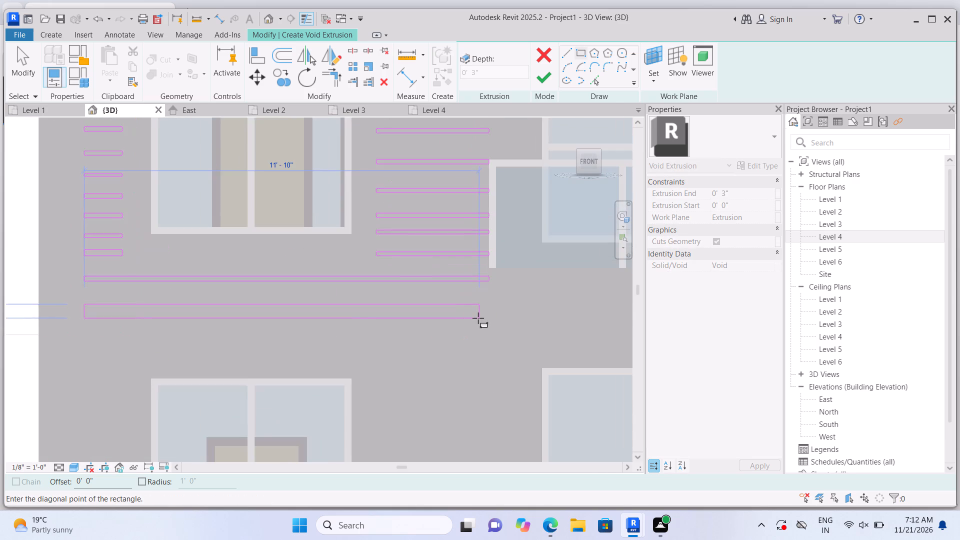
scroll(478, 320, up, 1)
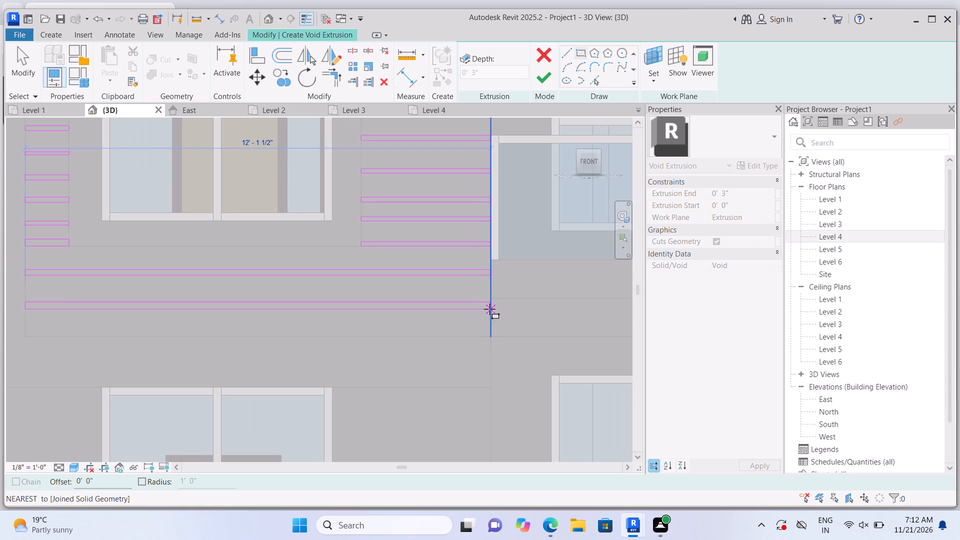
click(489, 309)
key(Escape)
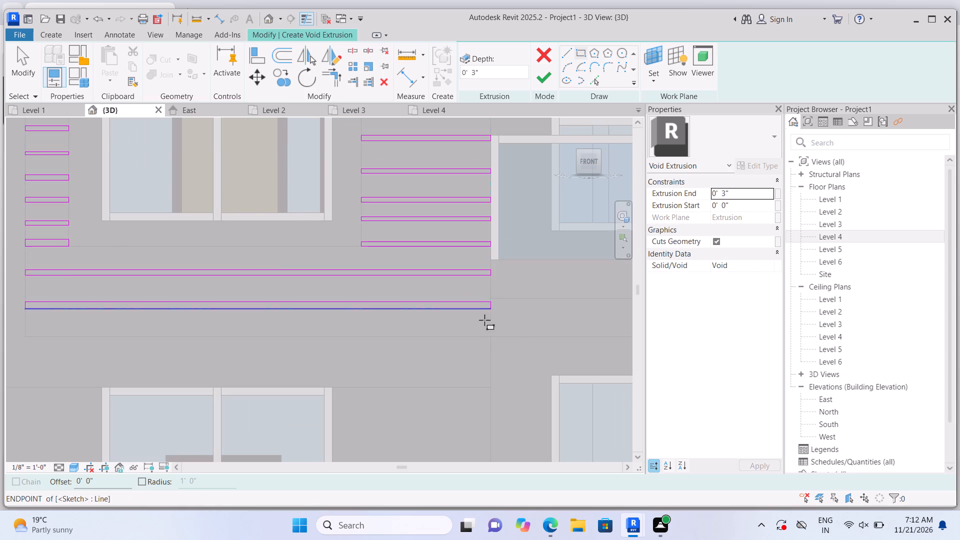
Set the void's extrusion end to 1" and finish the groove sketch to cut the facade.
scroll(458, 353, down, 3)
click(761, 190)
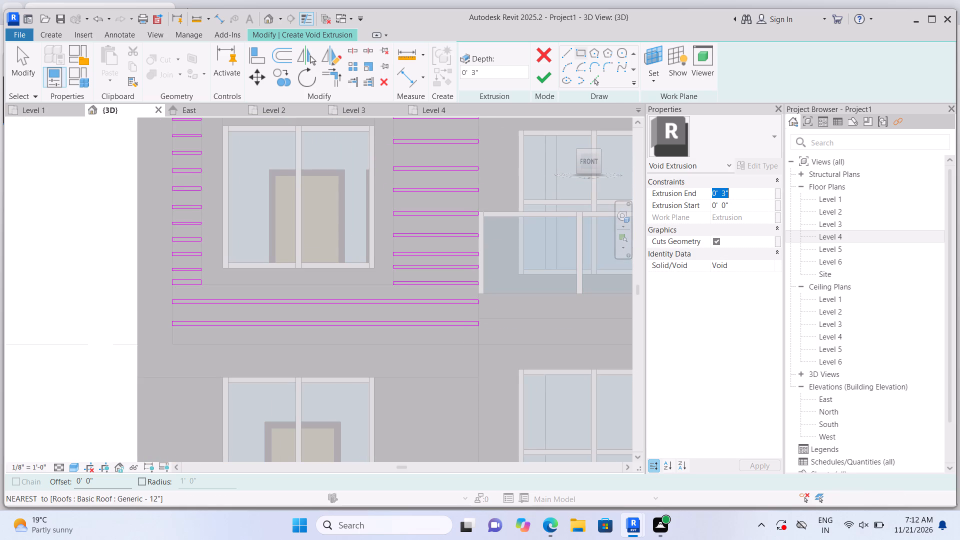
key(BackSpace)
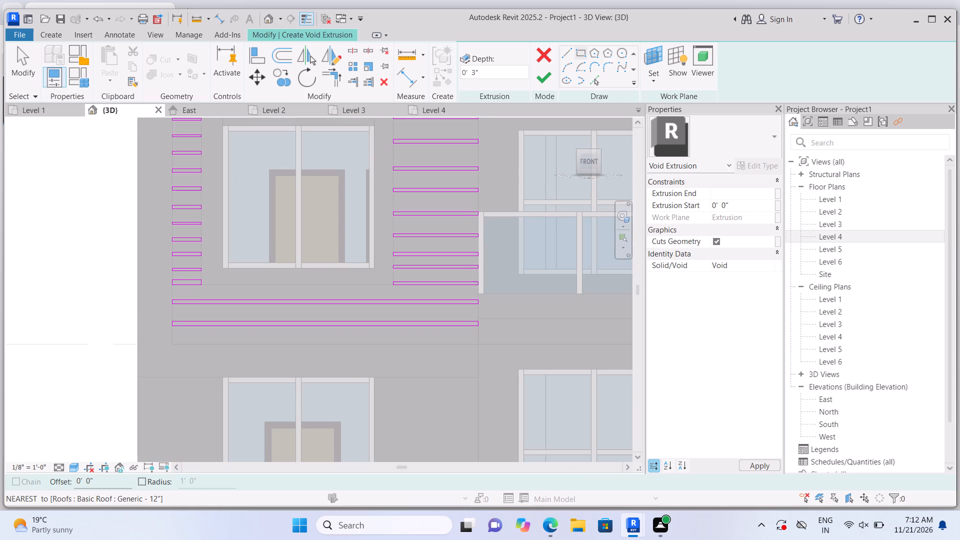
text(1")
key(Return)
click(538, 74)
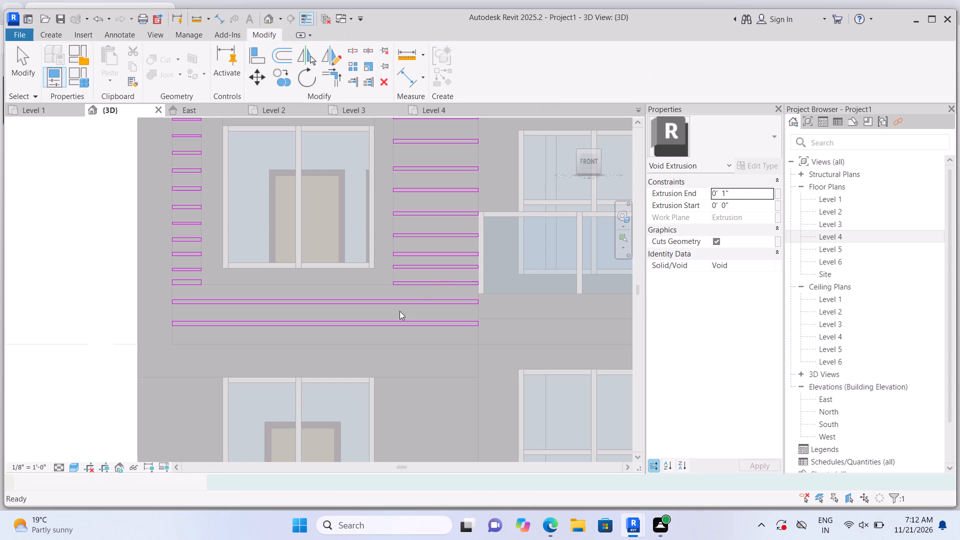
scroll(385, 328, down, 3)
scroll(360, 366, down, 3)
click(195, 220)
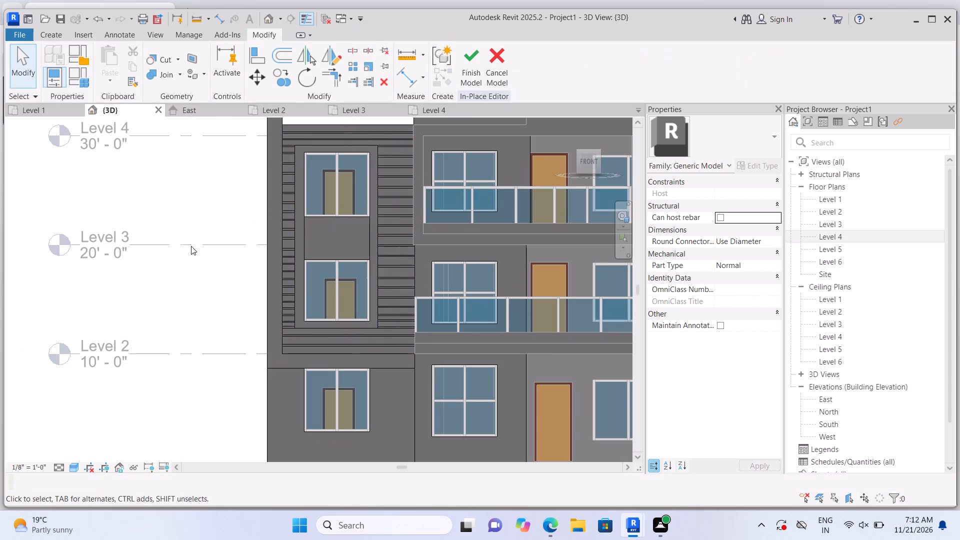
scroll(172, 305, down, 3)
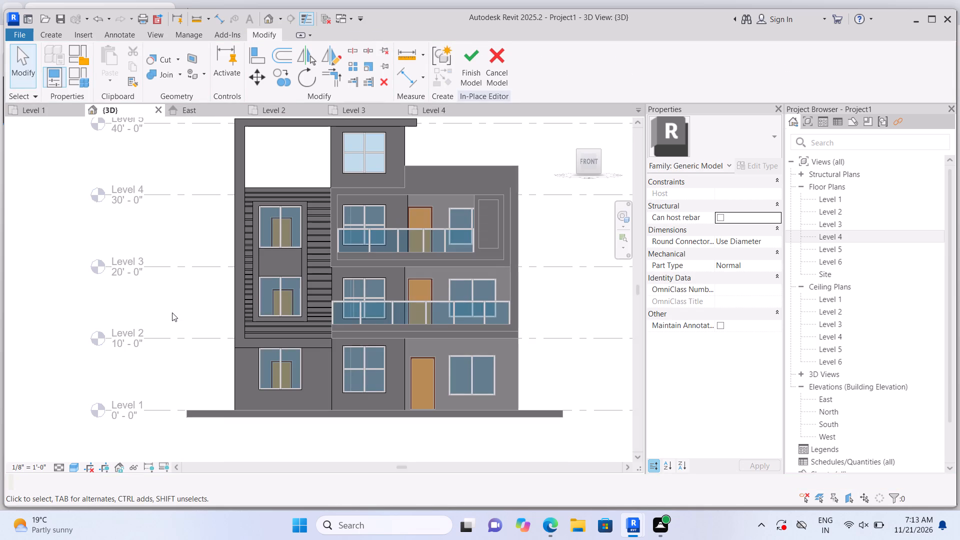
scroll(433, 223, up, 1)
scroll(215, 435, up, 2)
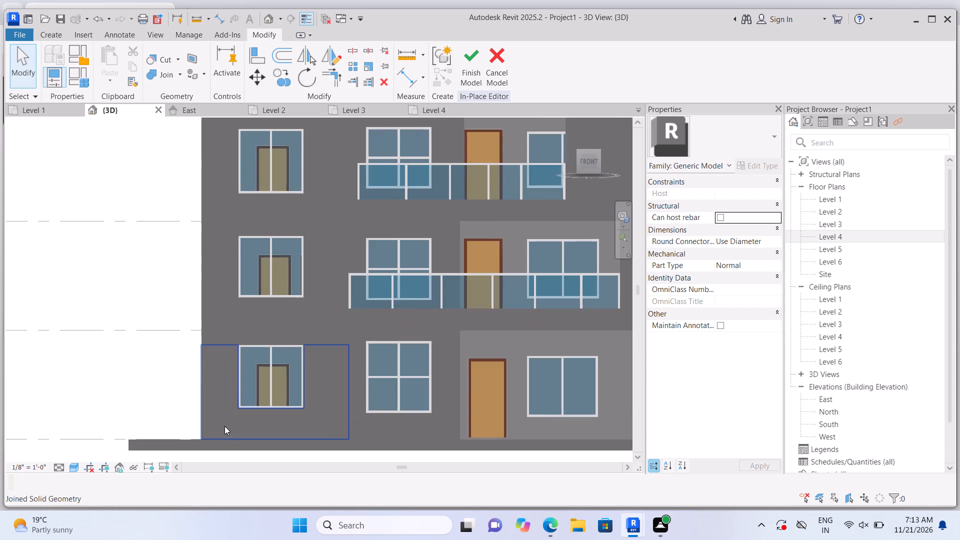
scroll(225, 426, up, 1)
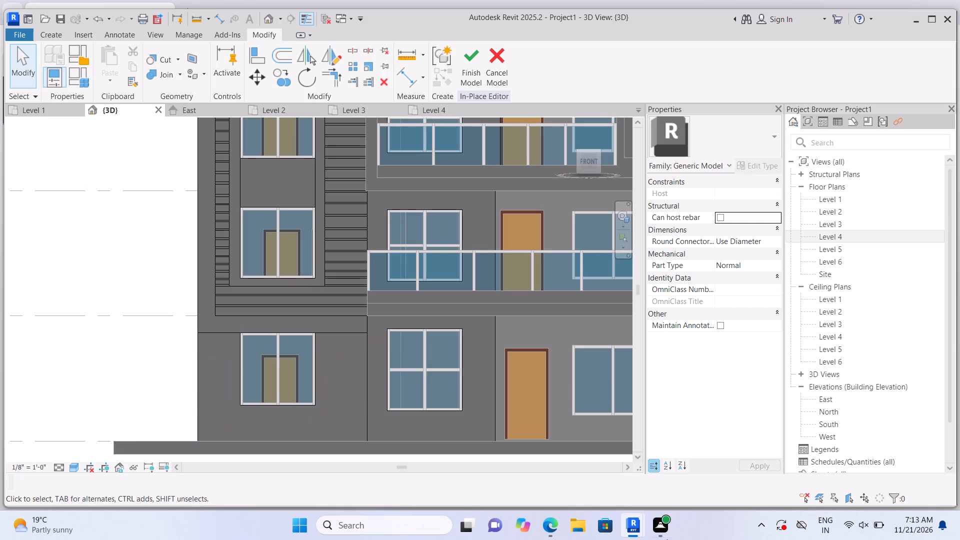
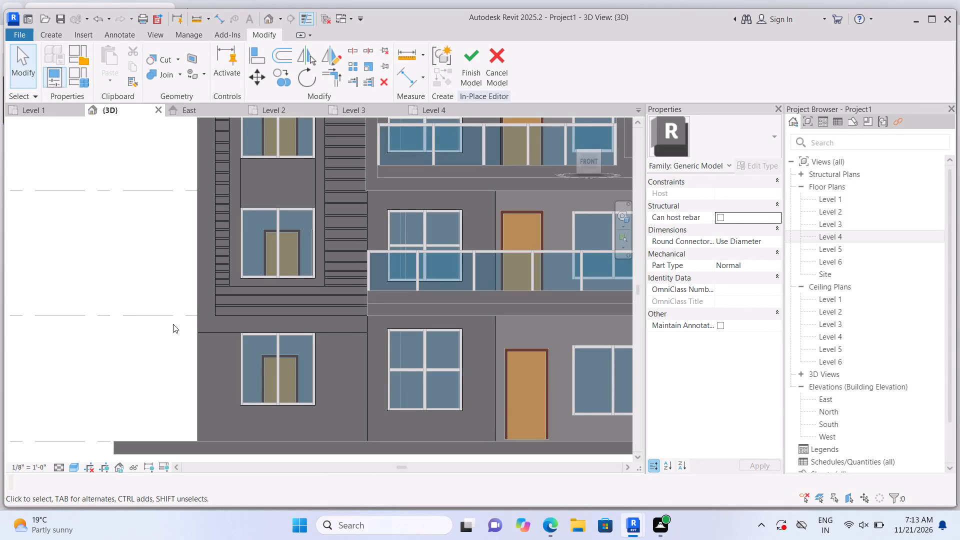
Start an extrusion on the front wall face and sketch a rectangle about 9" by 6'-11" along the leftmost ground-floor window's left edge.
click(41, 36)
click(109, 66)
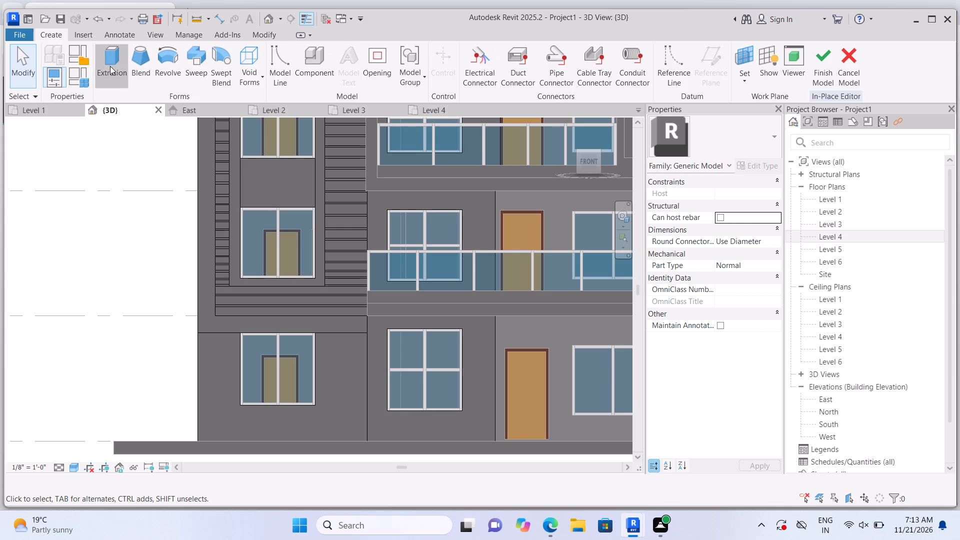
click(659, 78)
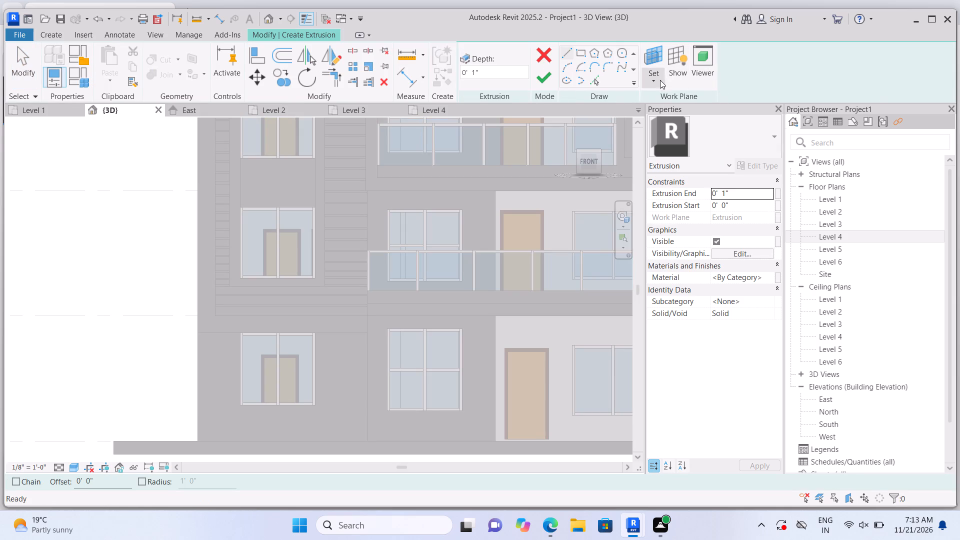
click(669, 122)
scroll(308, 377, up, 1)
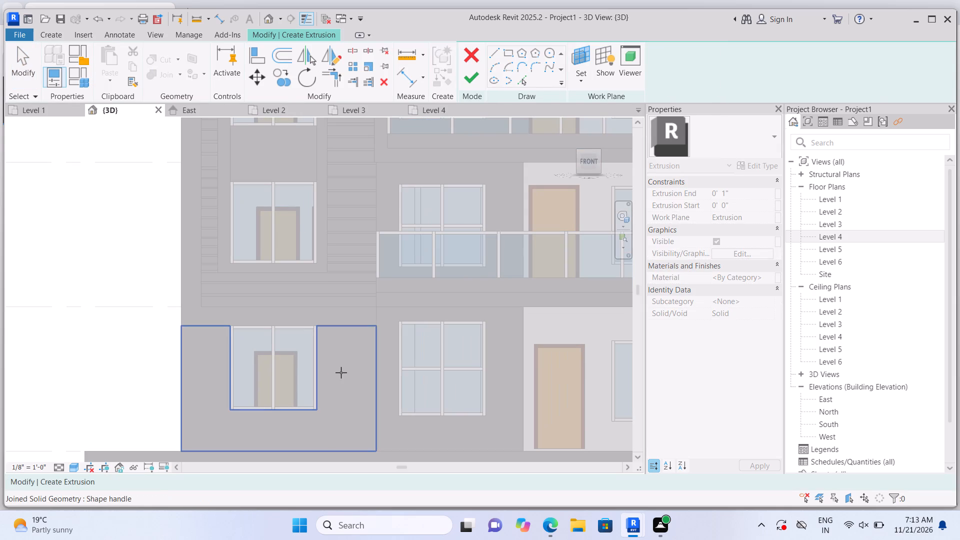
click(341, 372)
click(578, 55)
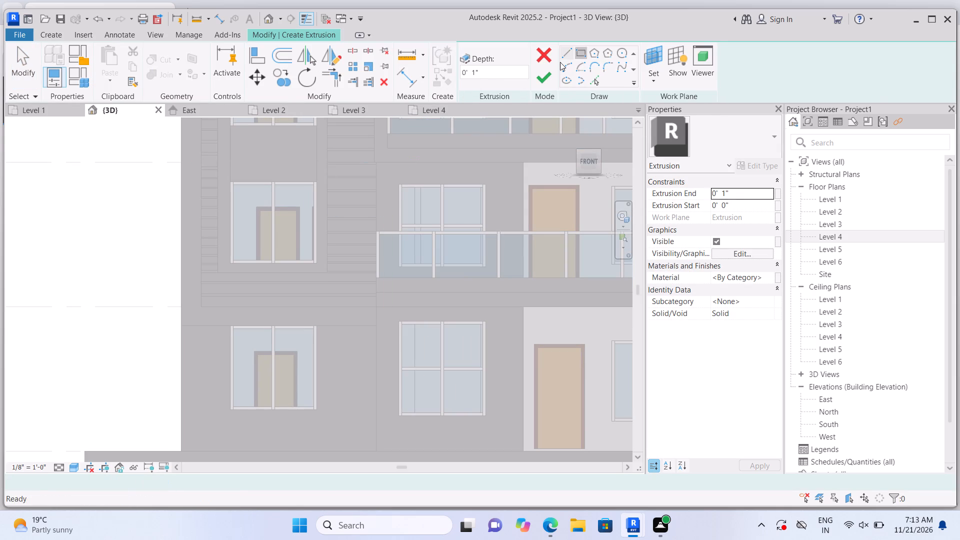
scroll(208, 338, up, 4)
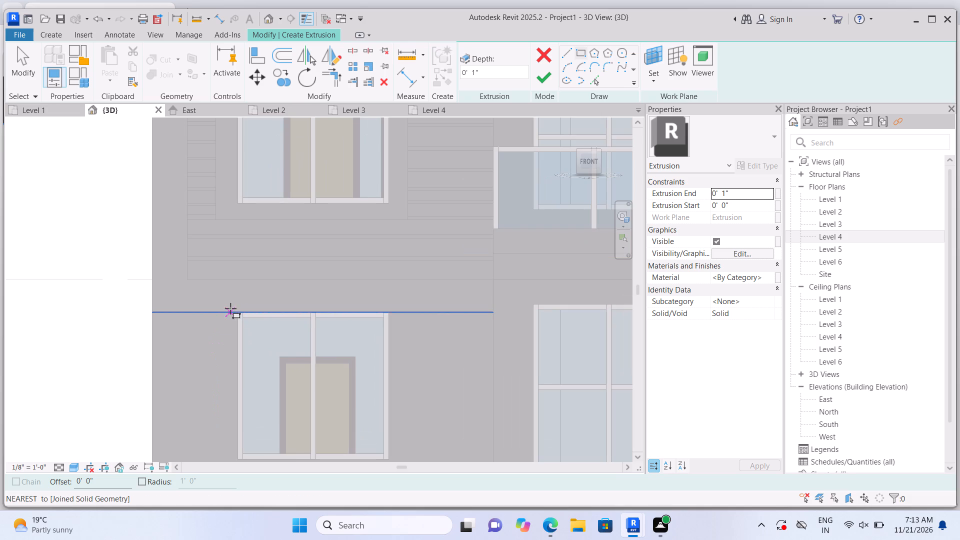
click(234, 316)
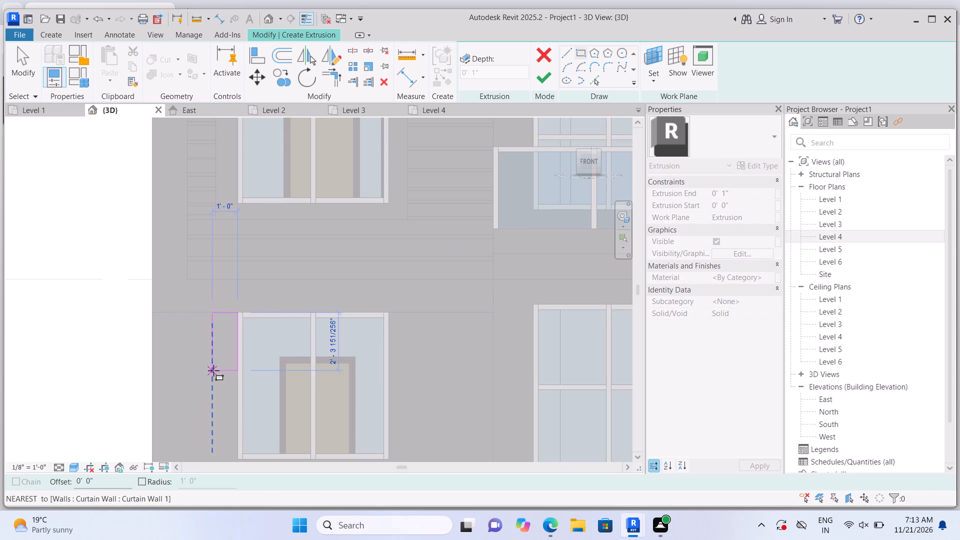
scroll(212, 368, down, 5)
scroll(206, 429, up, 3)
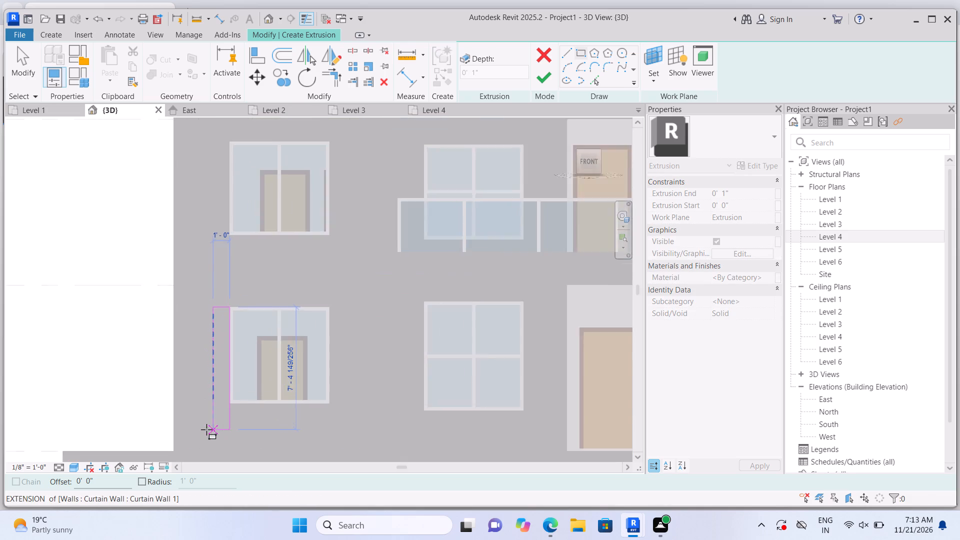
scroll(206, 429, up, 3)
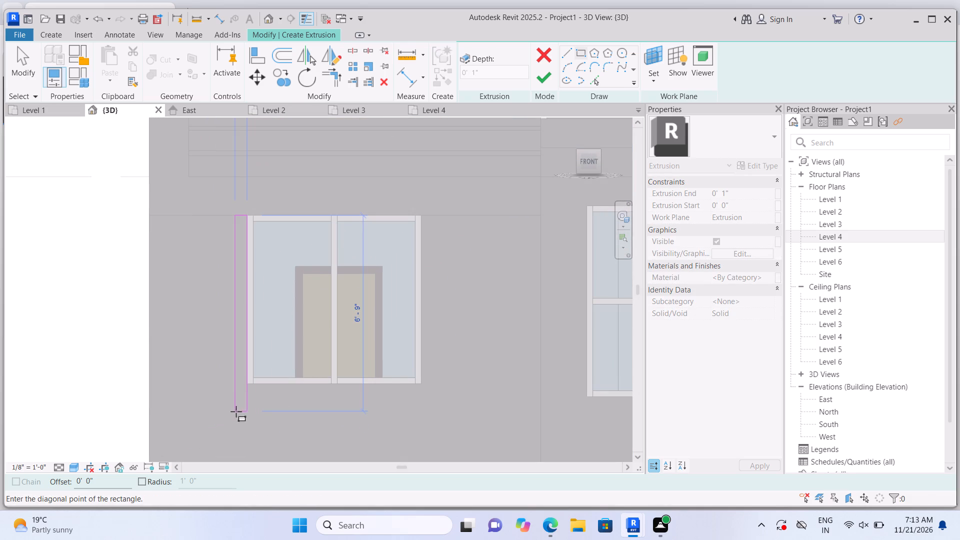
click(226, 416)
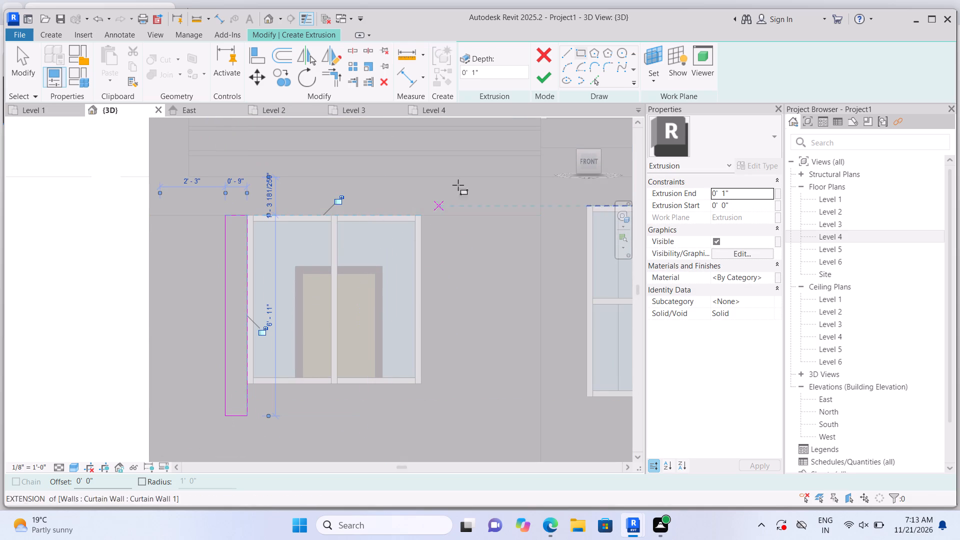
Set the extrusion end to 3" and finish the strip left of the window.
click(749, 189)
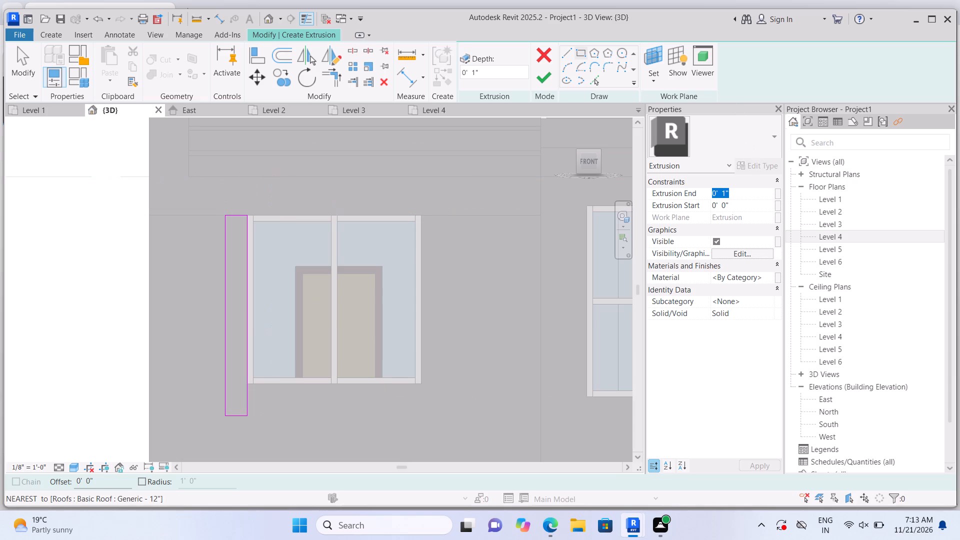
key(BackSpace)
text(3")
key(Return)
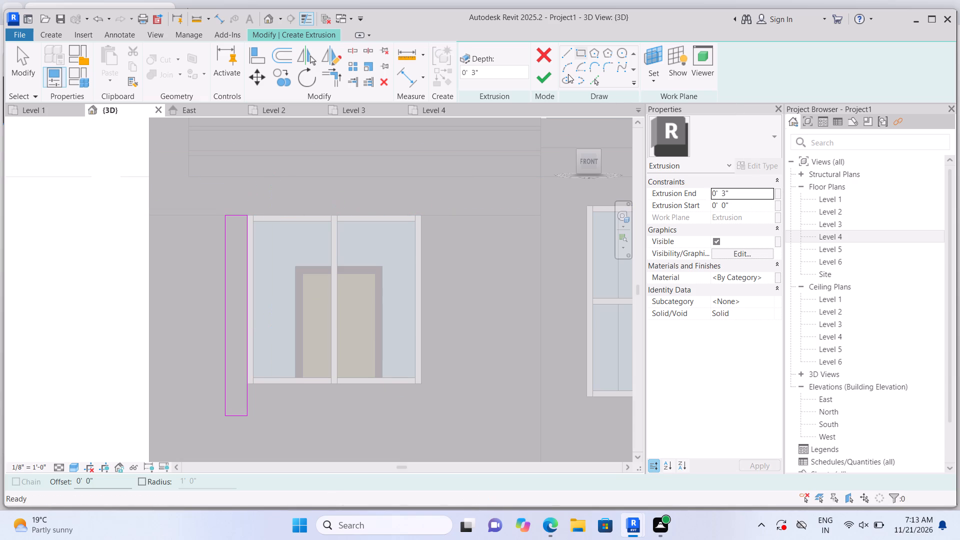
click(549, 73)
click(57, 313)
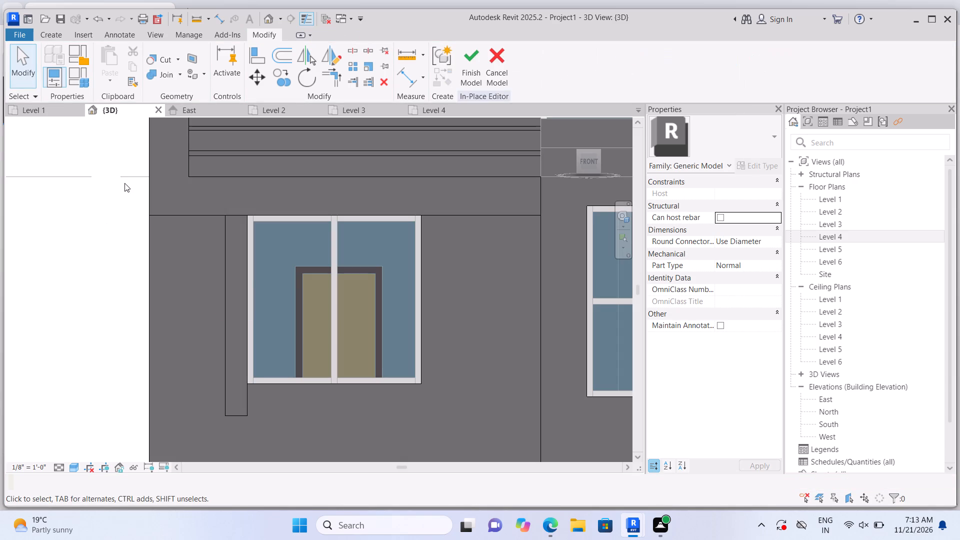
Extrude a matching vertical strip on the wall face along the window's right edge, about 10" wide and 6'-9" tall.
click(60, 36)
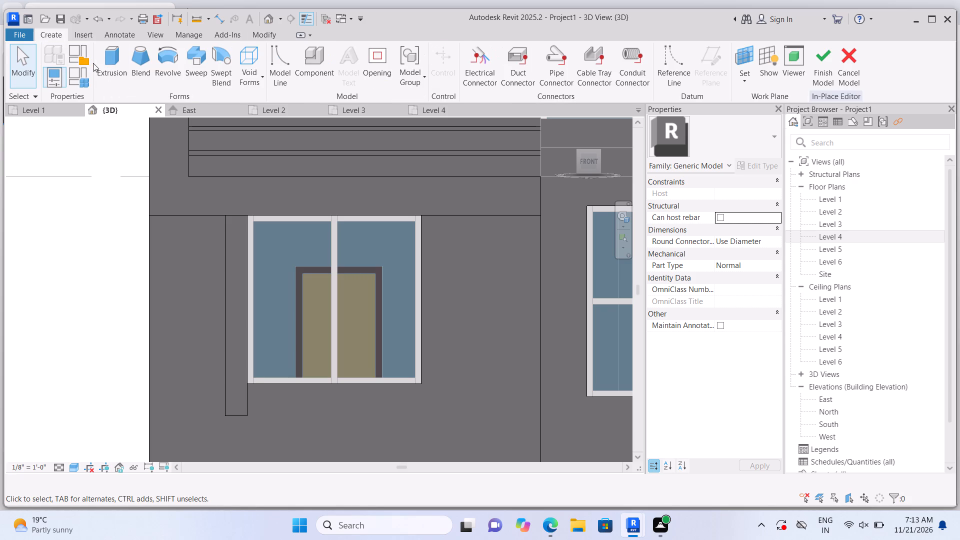
click(117, 69)
click(650, 82)
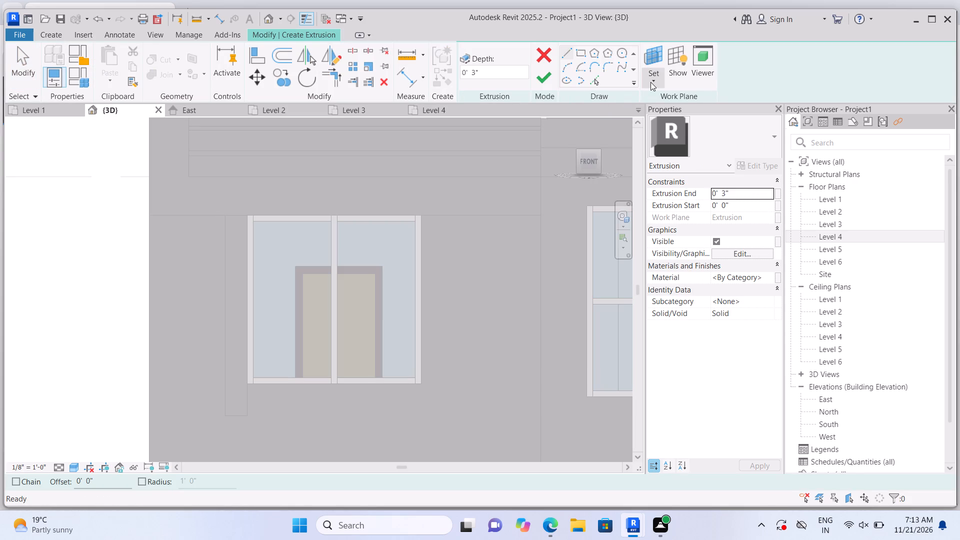
click(662, 120)
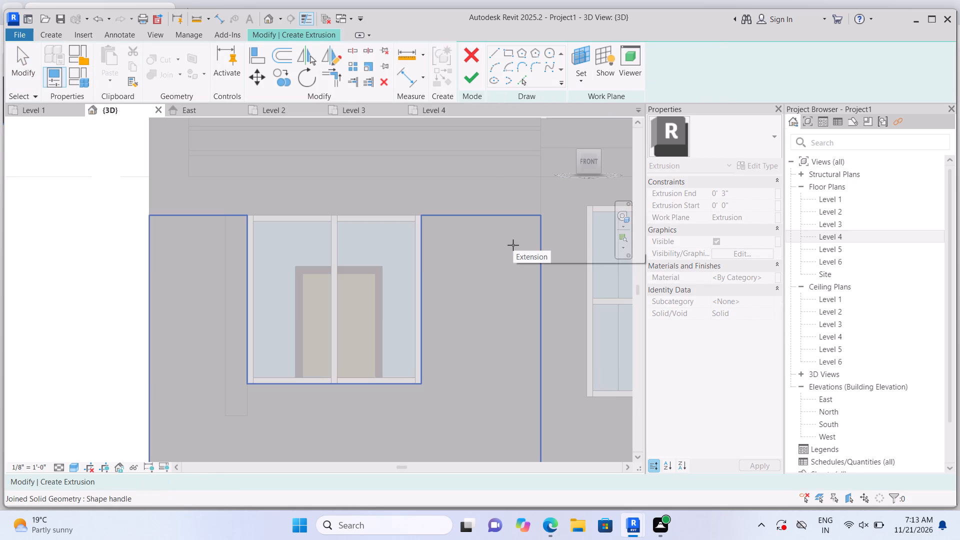
click(513, 245)
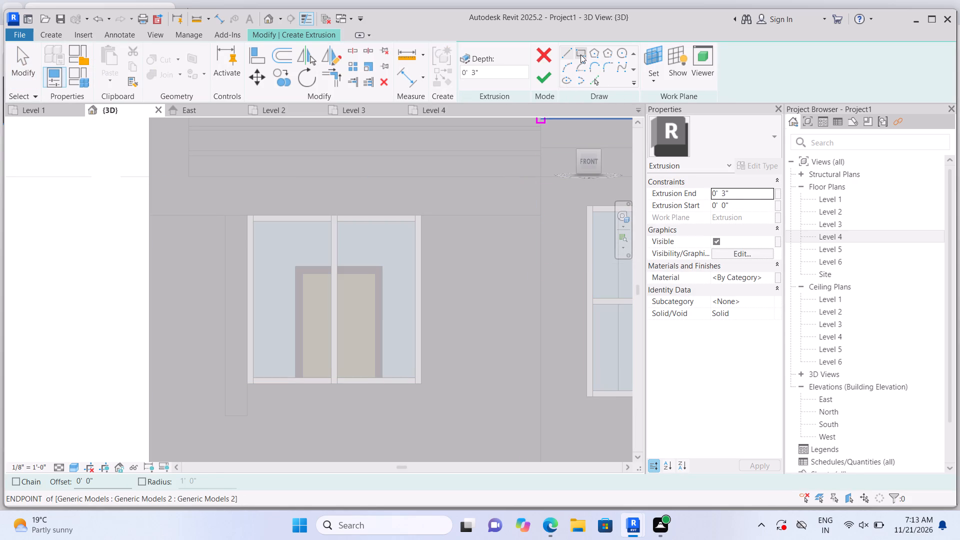
click(580, 54)
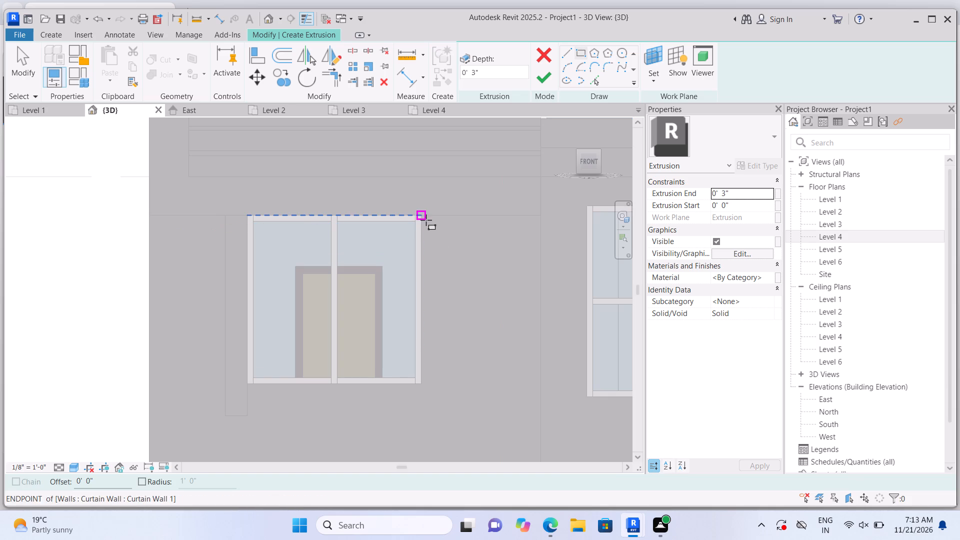
click(426, 219)
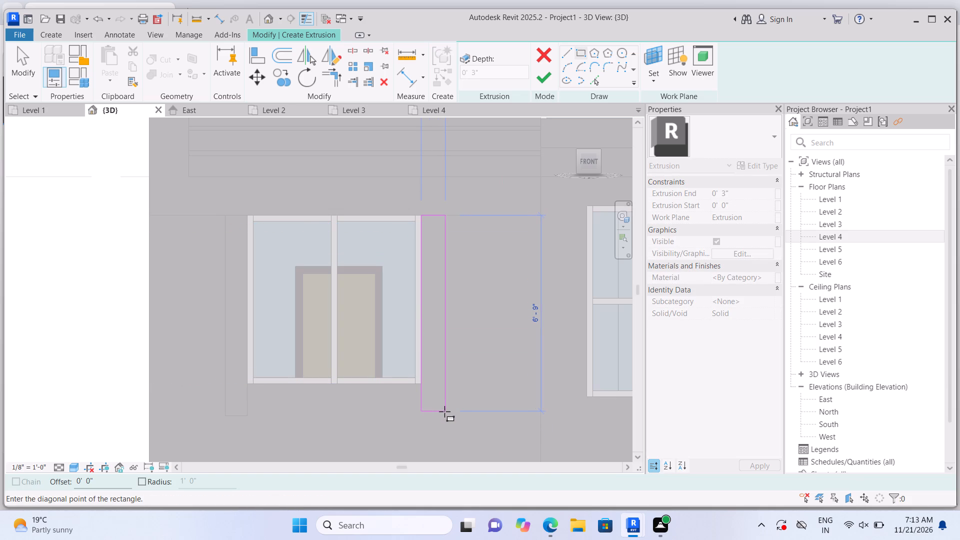
click(446, 411)
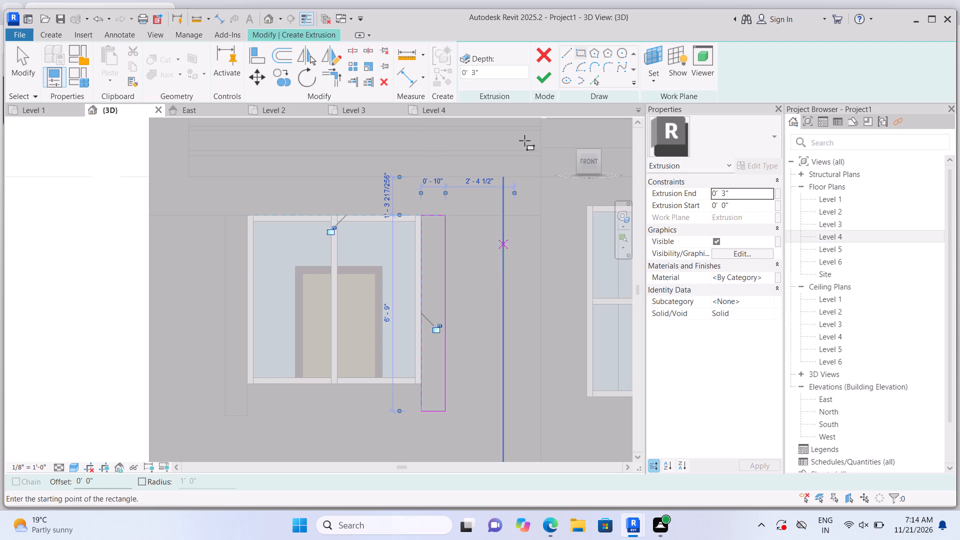
click(540, 80)
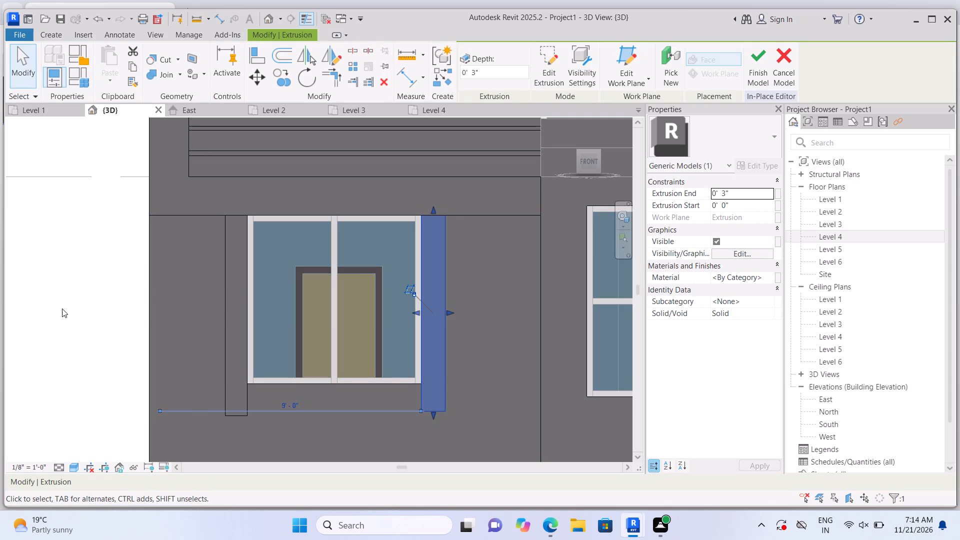
click(63, 308)
Extrude a horizontal strip on the wall face directly below the window, 6'-0" wide and about 8" tall.
click(57, 34)
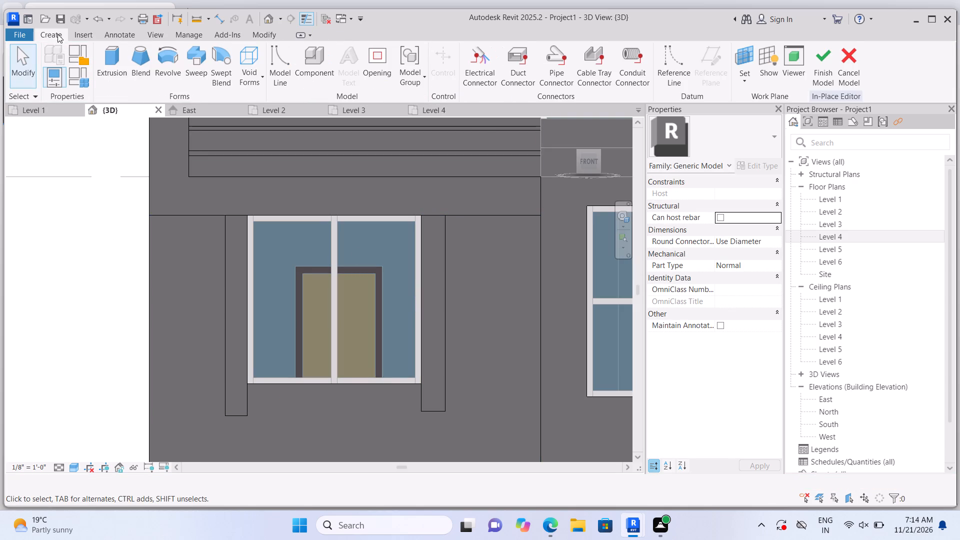
click(124, 56)
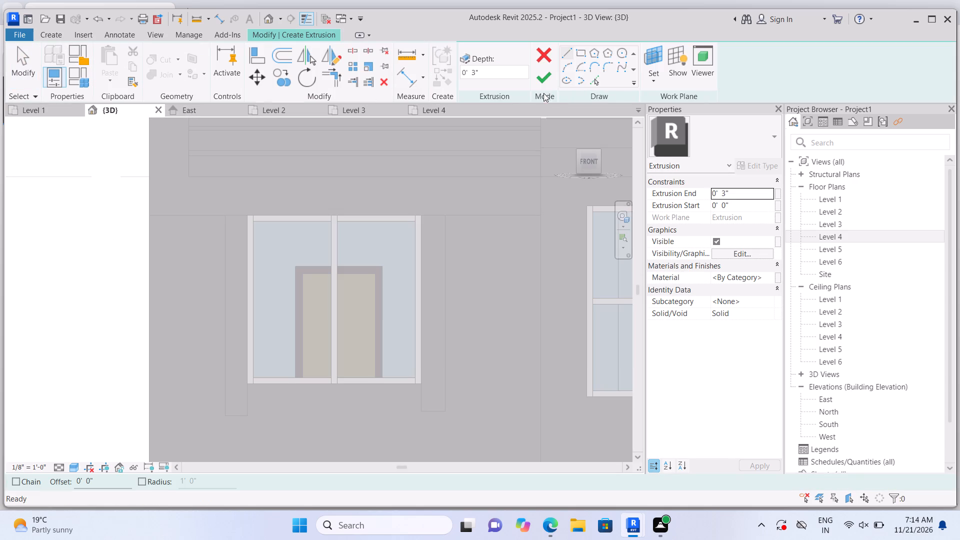
click(656, 83)
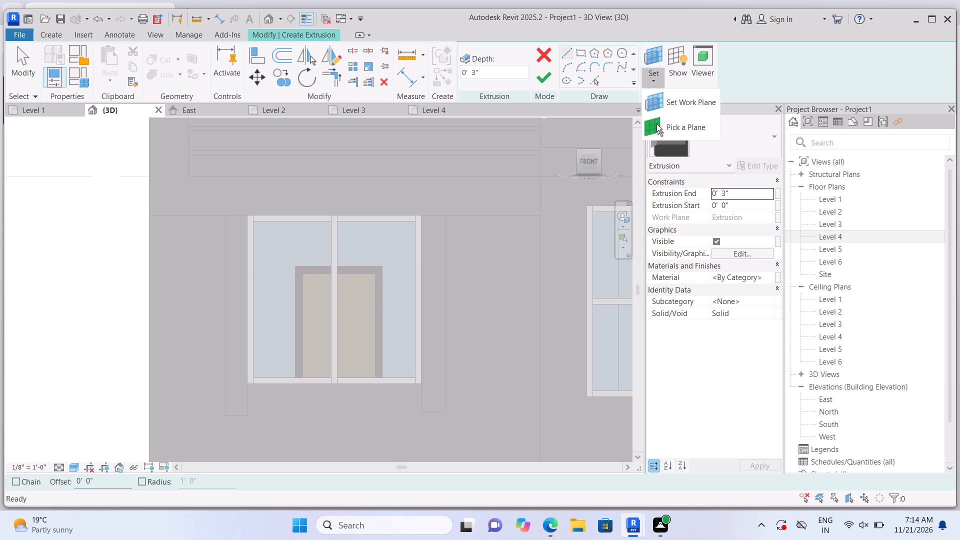
click(656, 123)
click(434, 330)
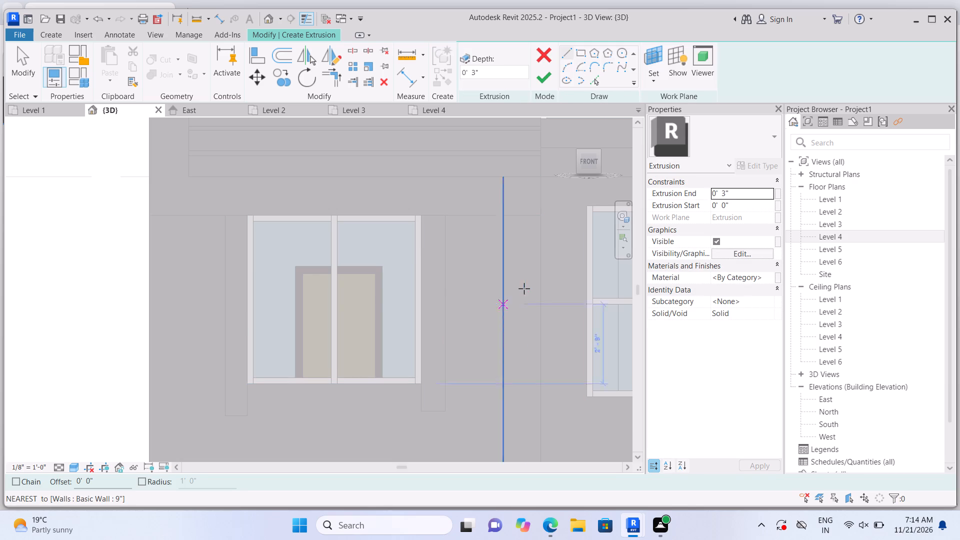
click(659, 78)
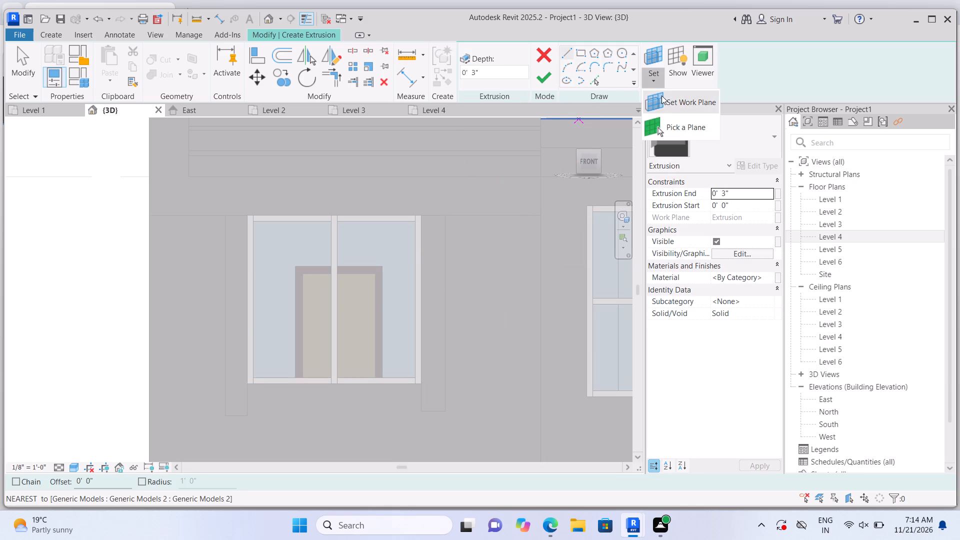
click(666, 118)
click(525, 247)
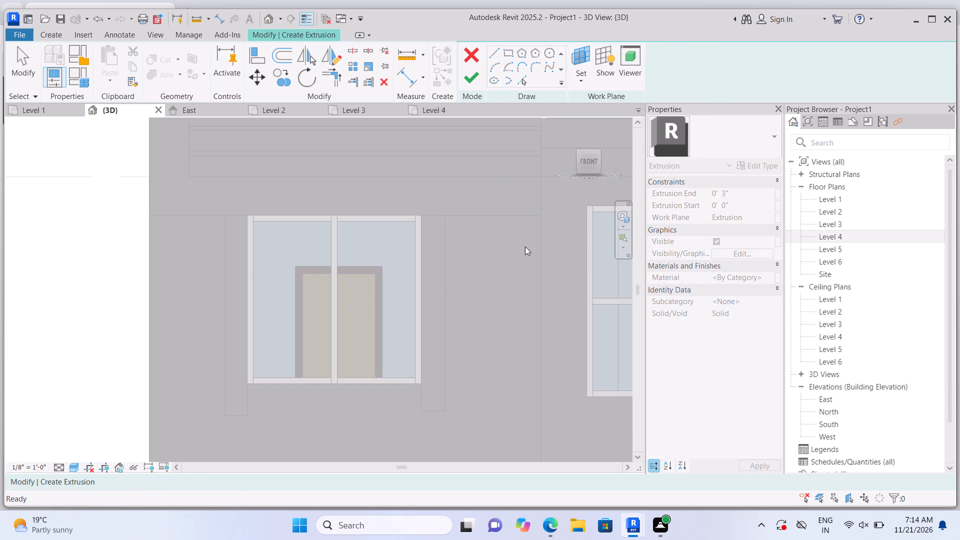
click(577, 52)
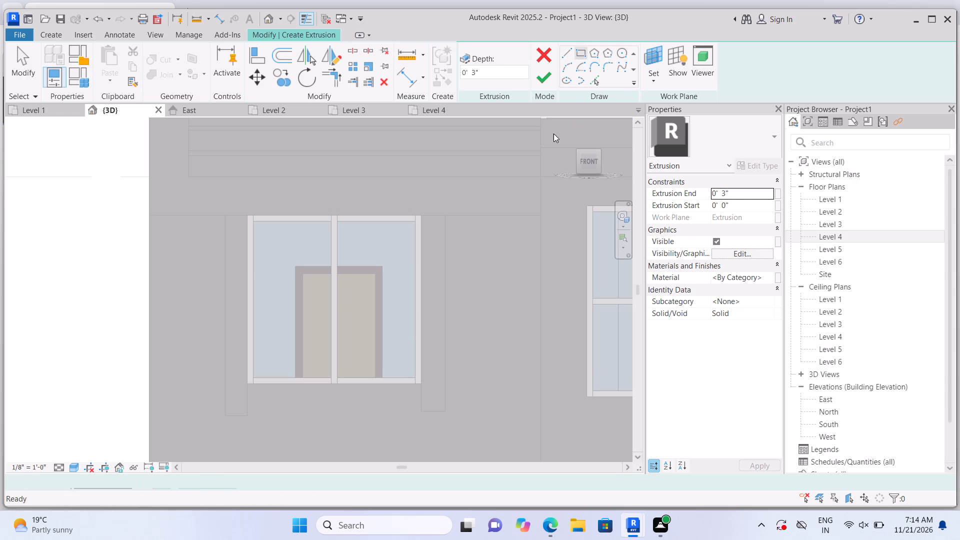
scroll(265, 405, up, 2)
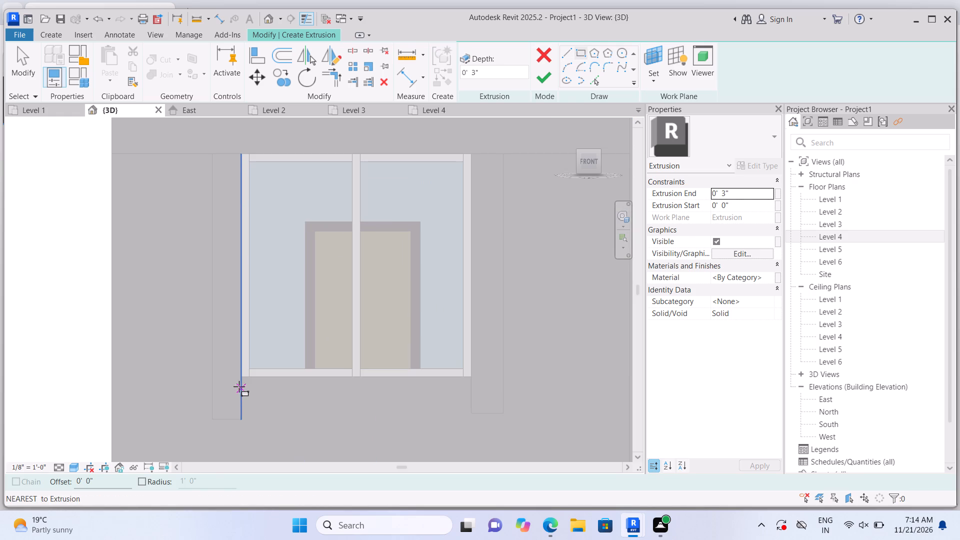
click(237, 379)
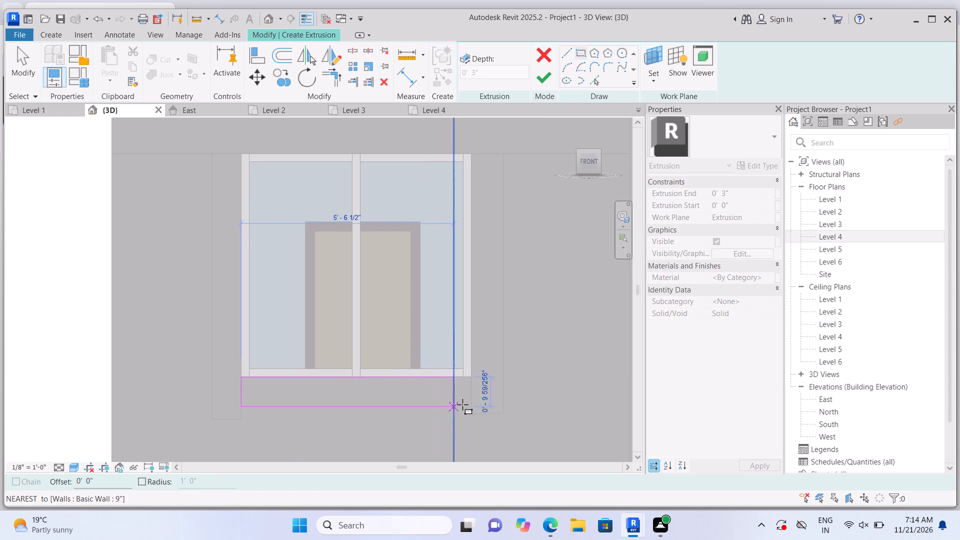
click(472, 402)
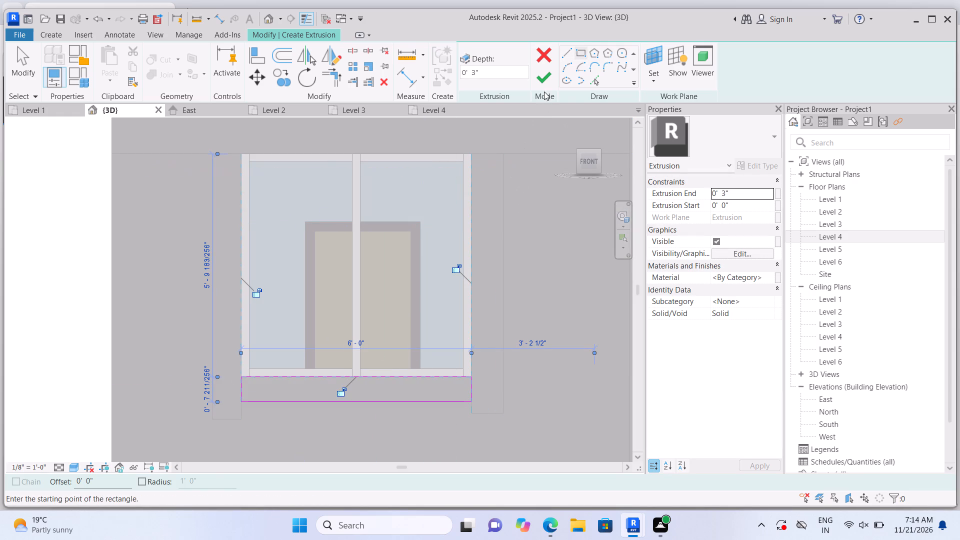
click(539, 78)
Shorten both vertical strips so their lower ends line up with the underside of the strip below the window.
scroll(249, 463, up, 1)
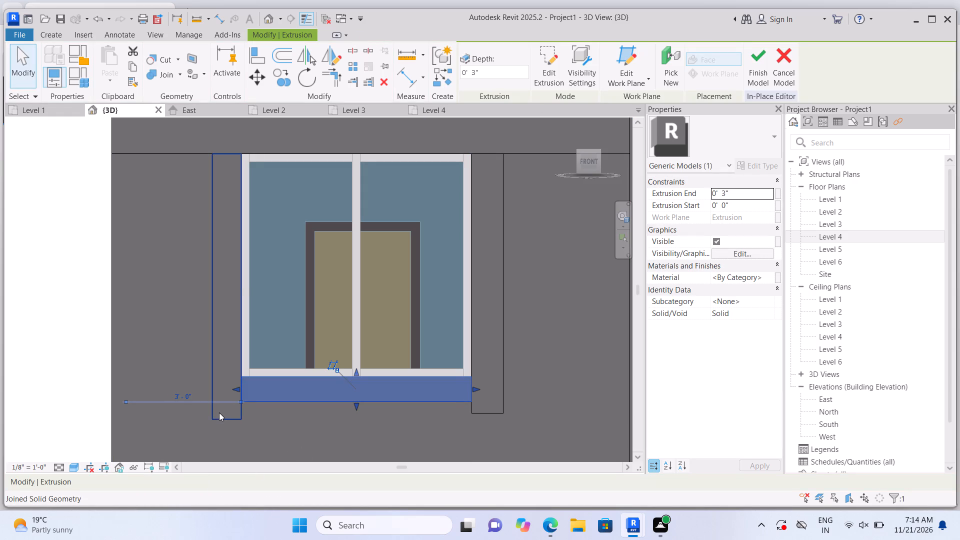
click(219, 412)
scroll(219, 413, up, 2)
drag(228, 422, 229, 407)
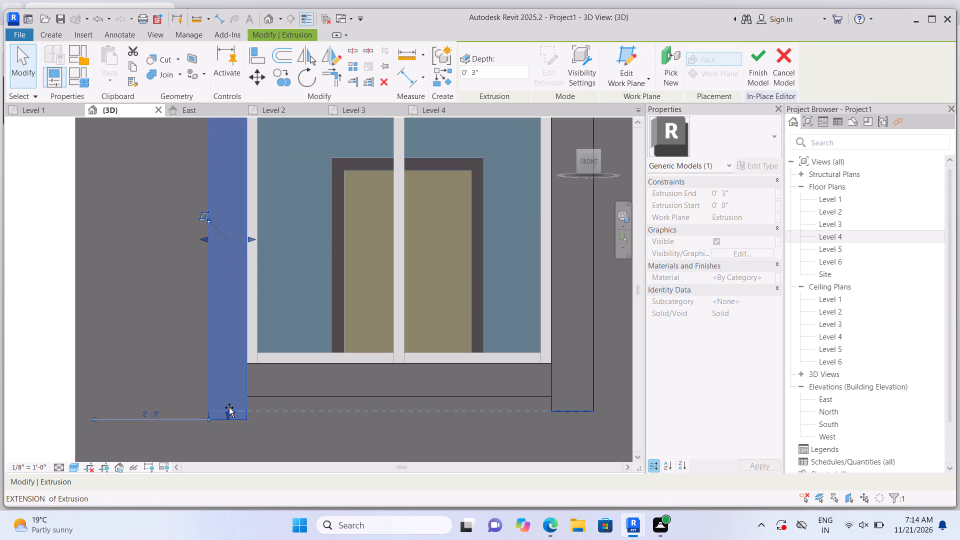
drag(229, 407, 231, 398)
click(582, 391)
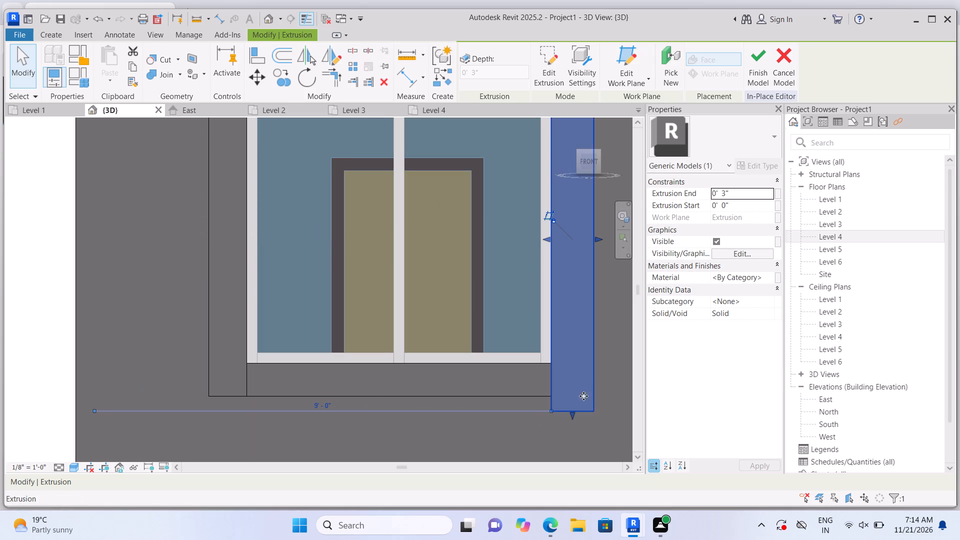
drag(571, 413, 567, 400)
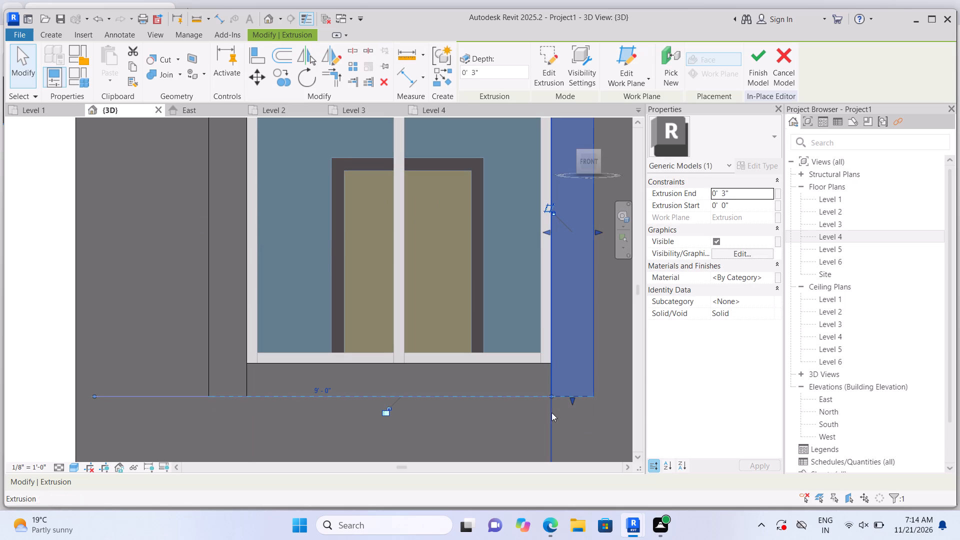
Join both the left and right vertical strips to the horizontal strip below the window with Join Geometry.
click(179, 72)
click(179, 89)
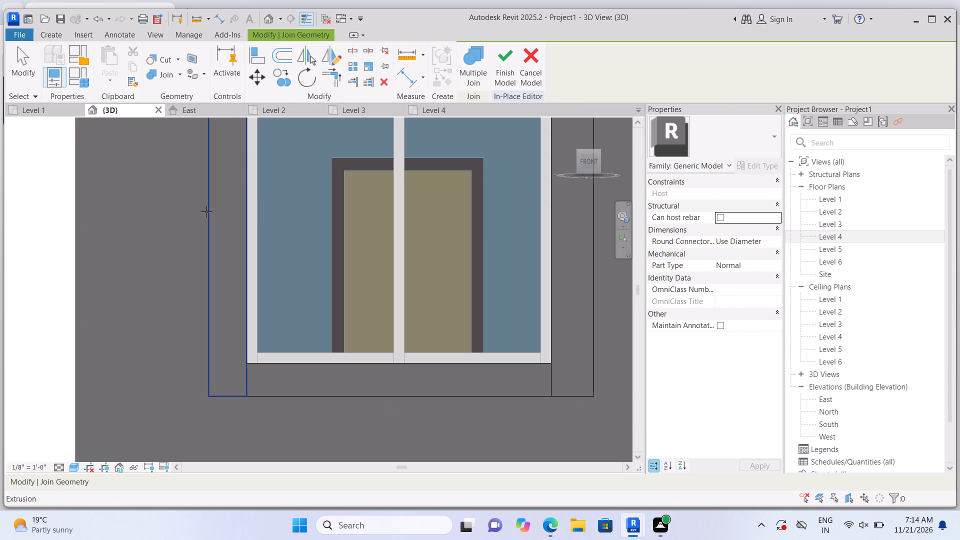
click(216, 223)
click(290, 374)
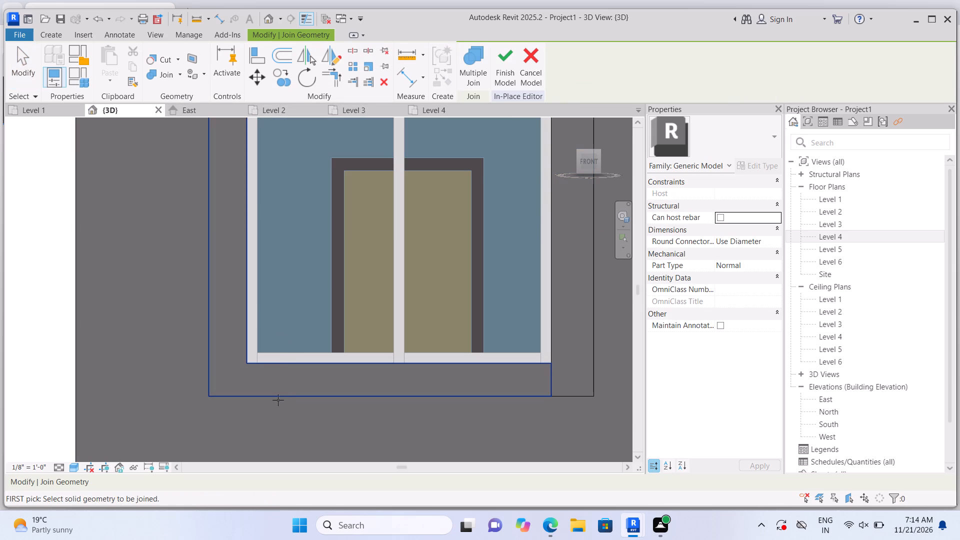
scroll(269, 410, down, 1)
click(535, 354)
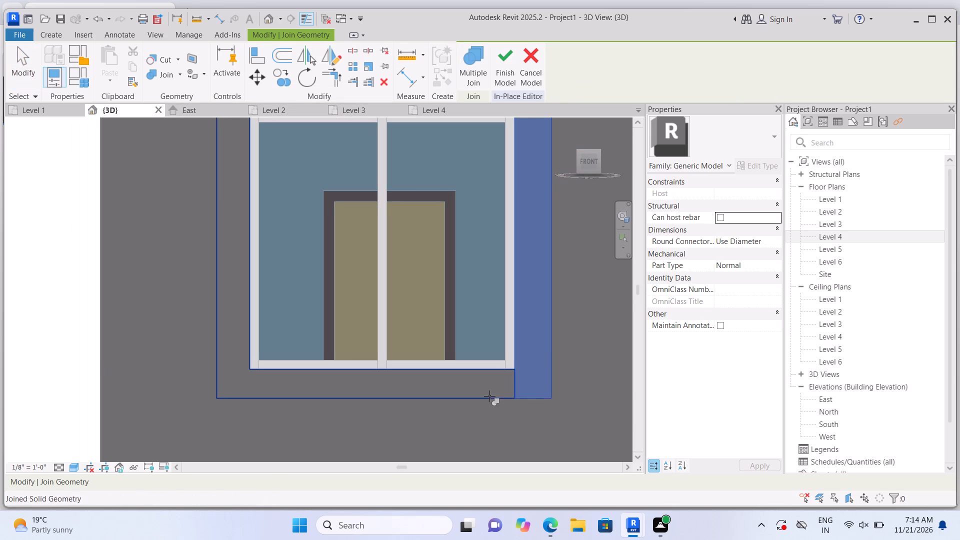
click(489, 396)
scroll(372, 460, down, 5)
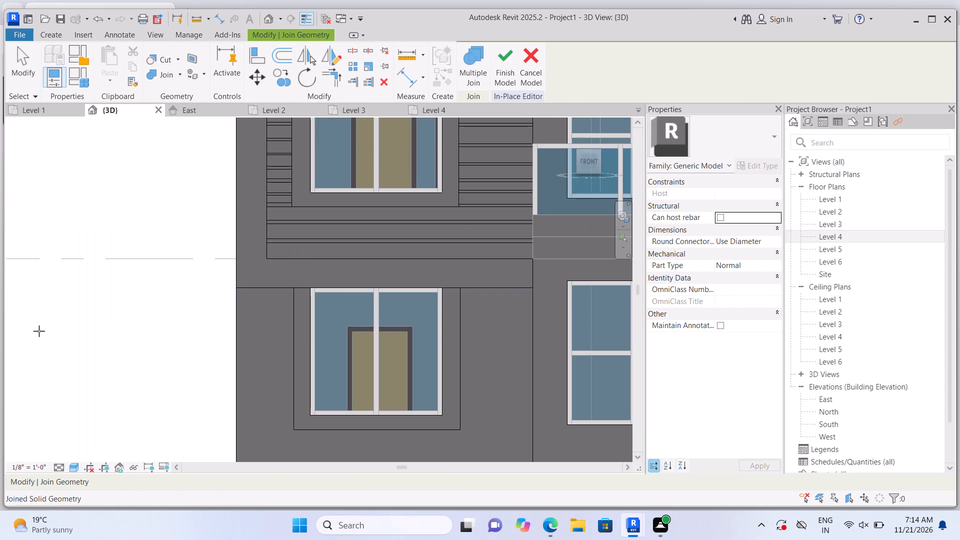
key(Escape)
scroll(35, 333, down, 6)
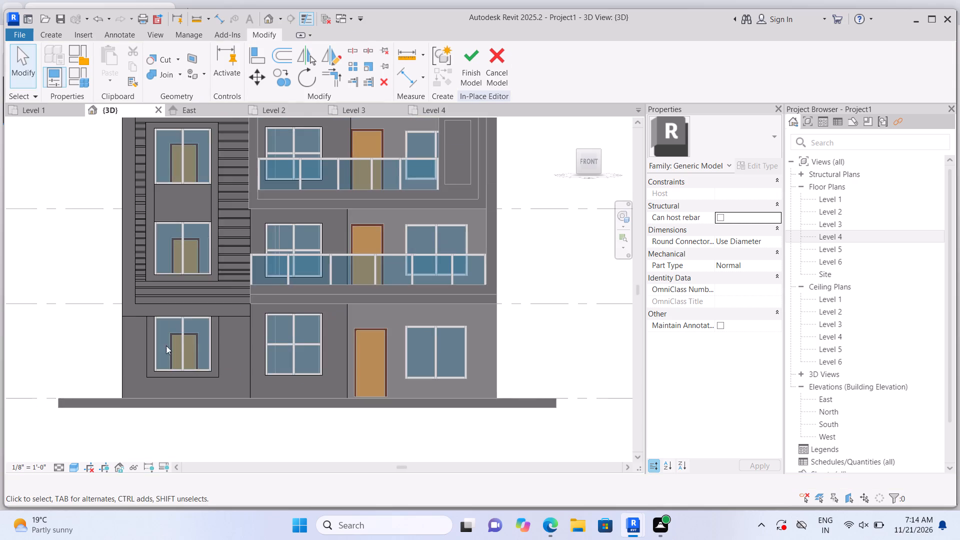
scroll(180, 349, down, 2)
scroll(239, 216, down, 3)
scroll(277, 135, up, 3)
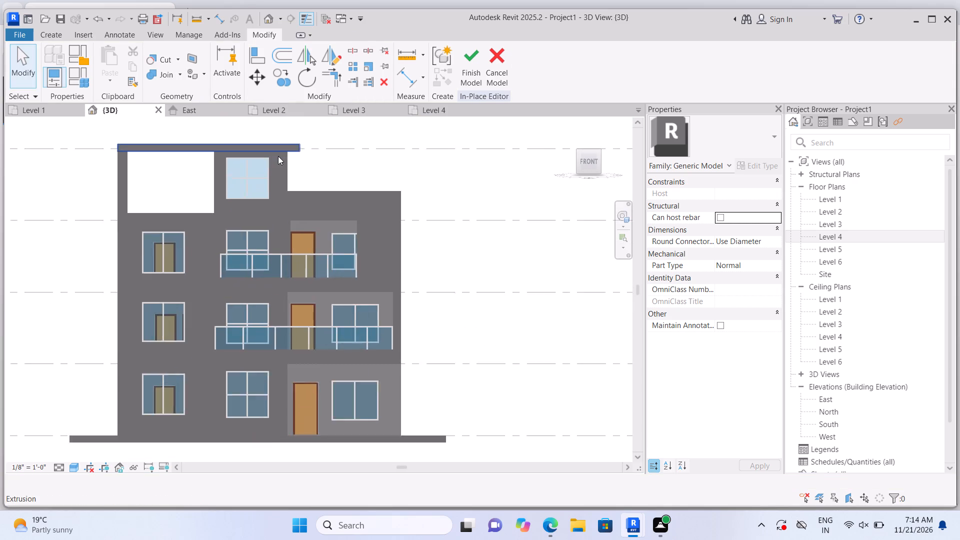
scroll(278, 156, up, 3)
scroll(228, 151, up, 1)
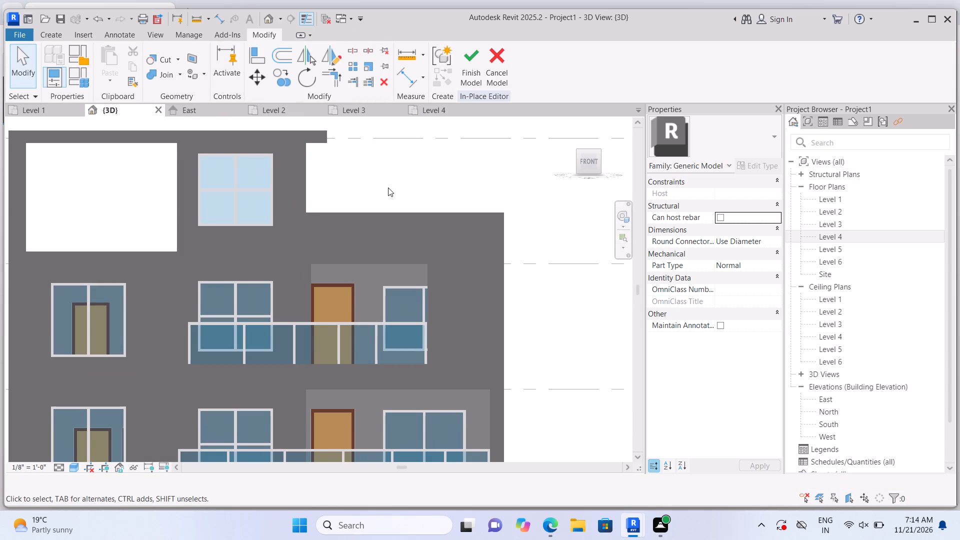
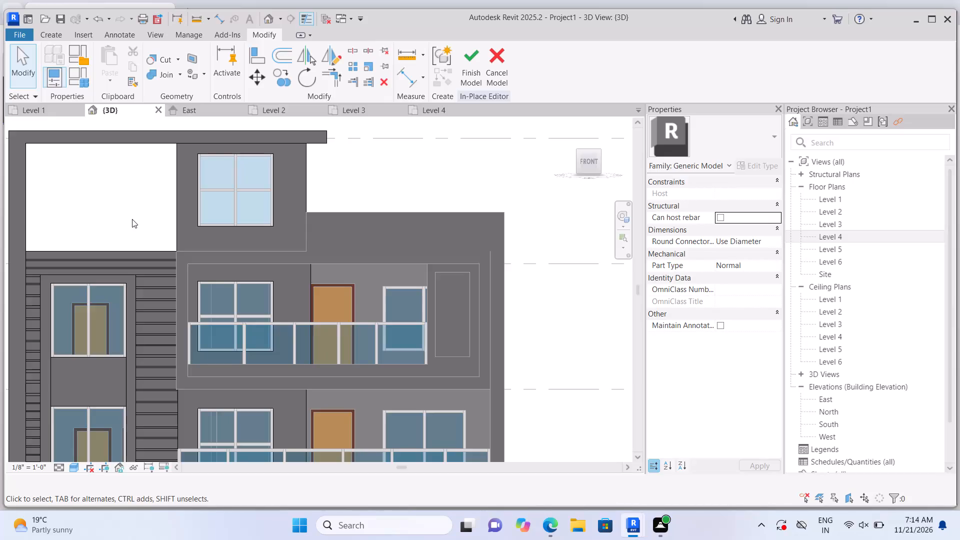
Start a void extrusion within the in-place generic model on the front facade.
click(49, 37)
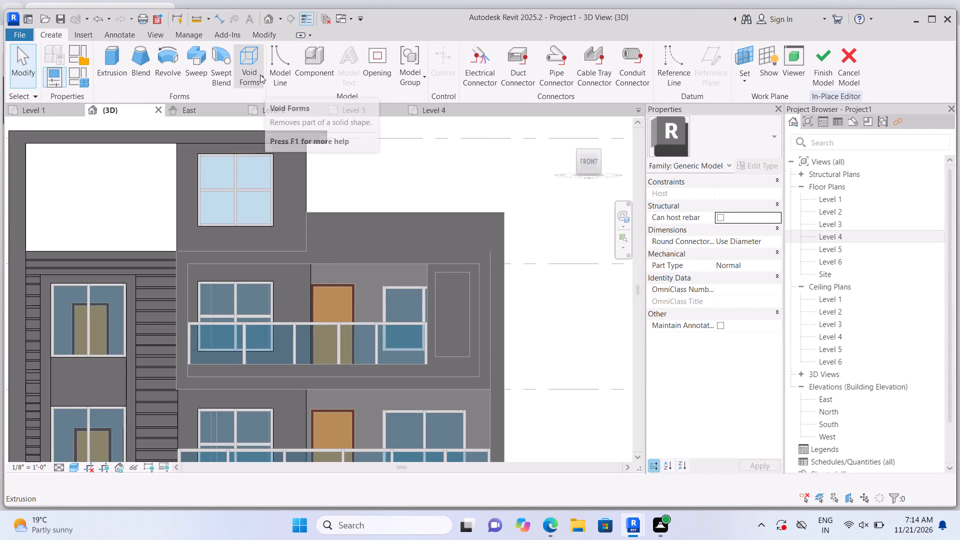
click(260, 74)
click(269, 102)
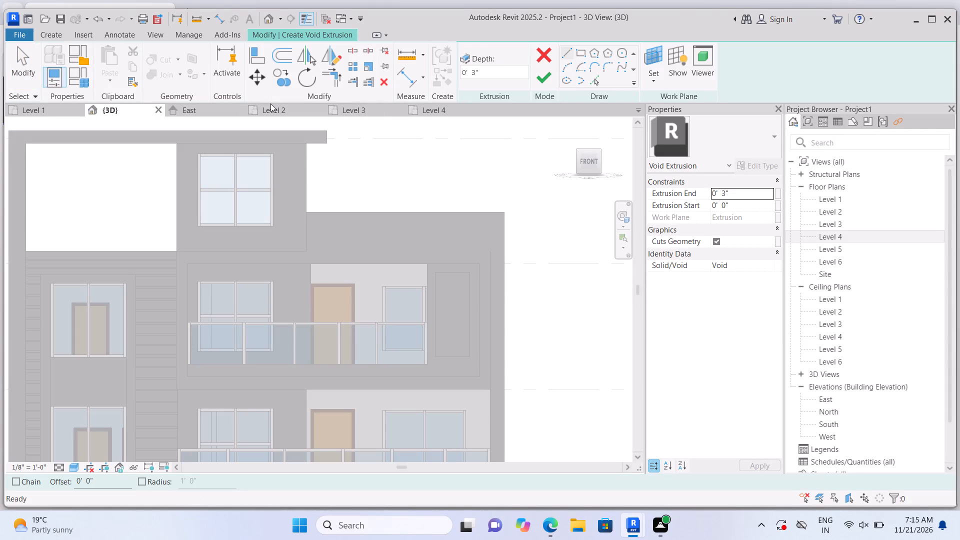
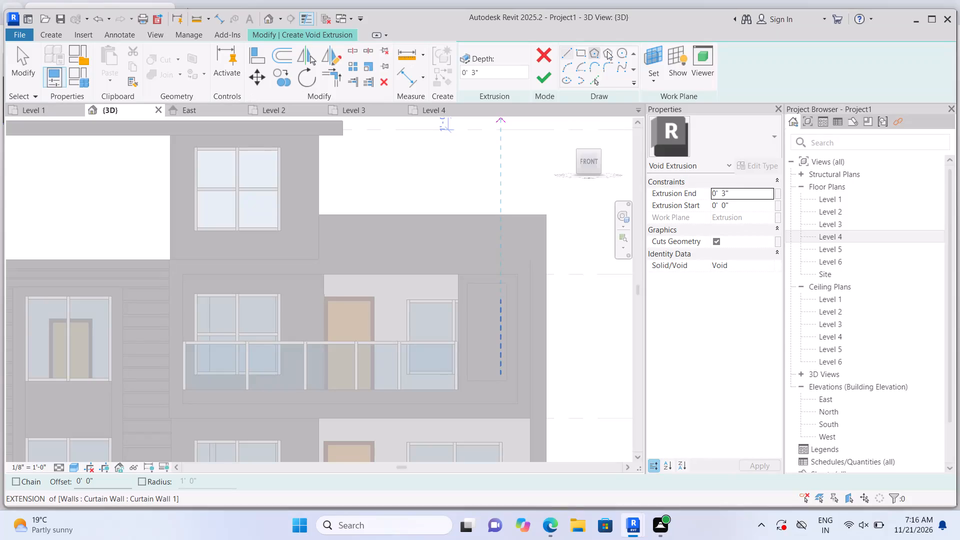
Set the void extrusion's work plane by picking the wall face around the top-floor window.
click(646, 84)
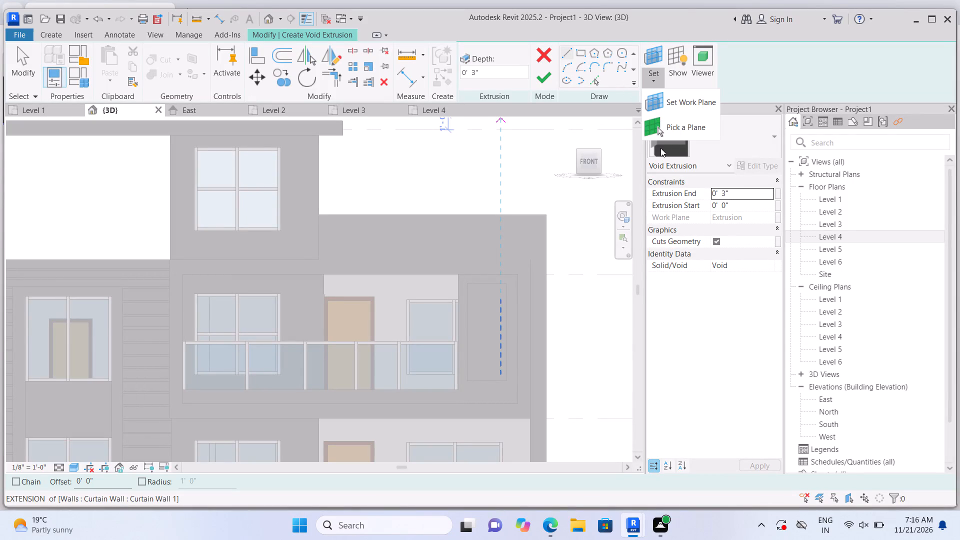
click(660, 134)
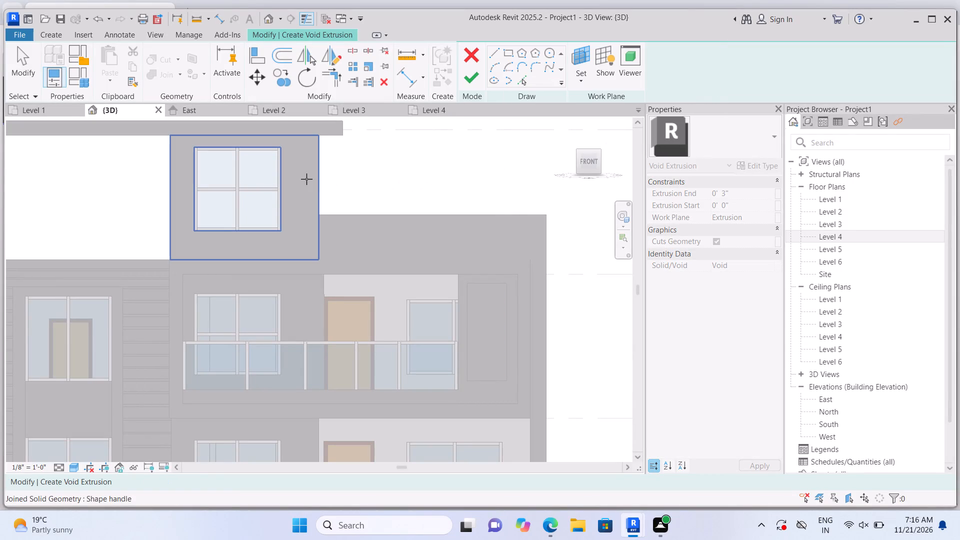
click(306, 179)
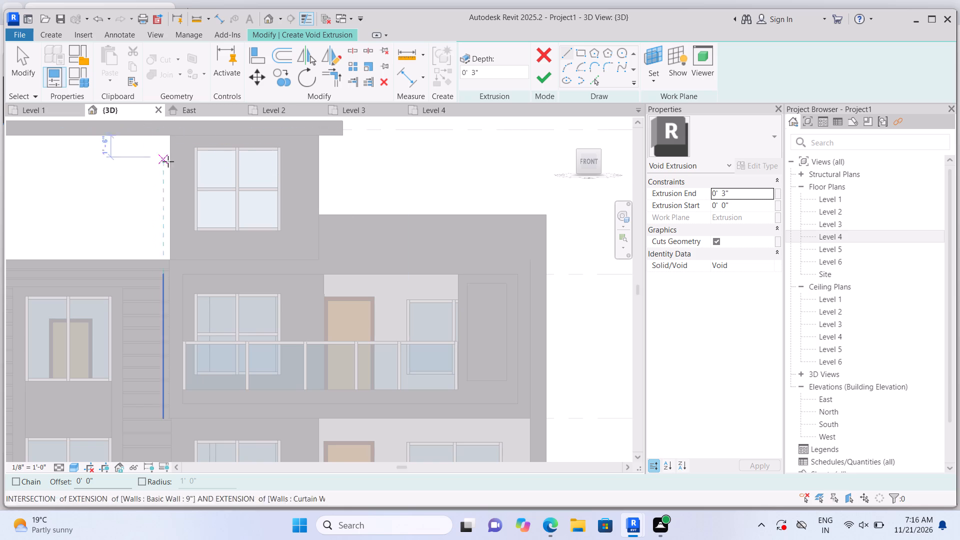
Sketch a thin horizontal rectangular strip about 10' 3 1/2" long across the full wall width, just above the top-floor window.
click(577, 52)
scroll(275, 134, up, 3)
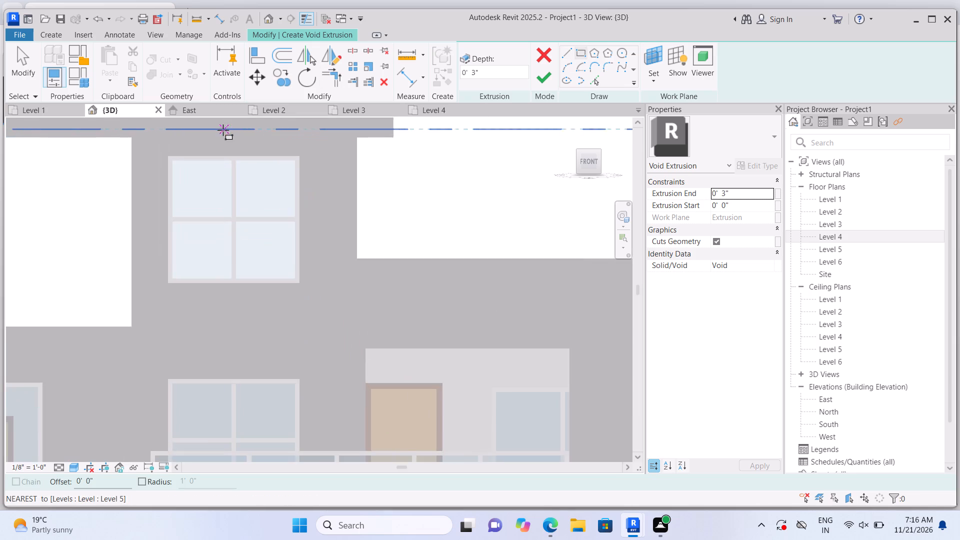
scroll(223, 130, up, 5)
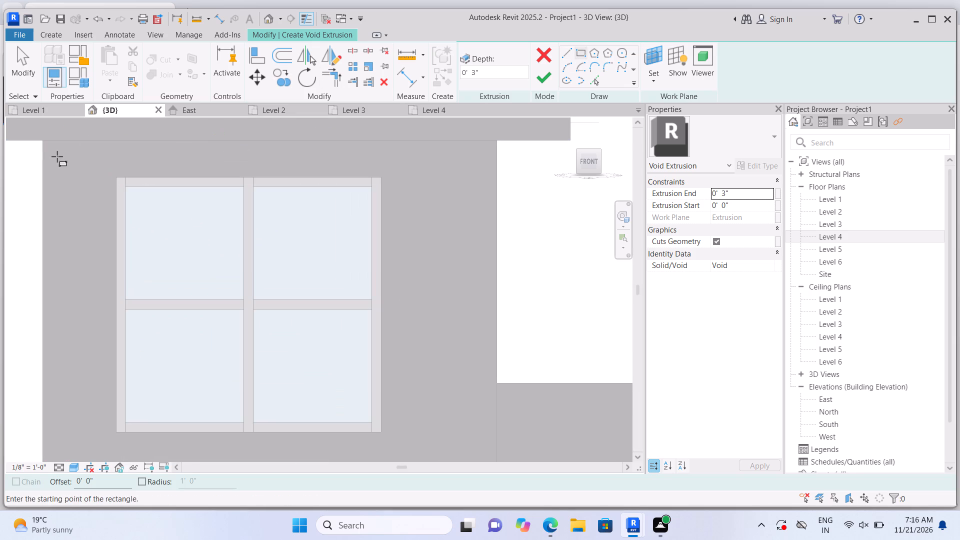
click(44, 156)
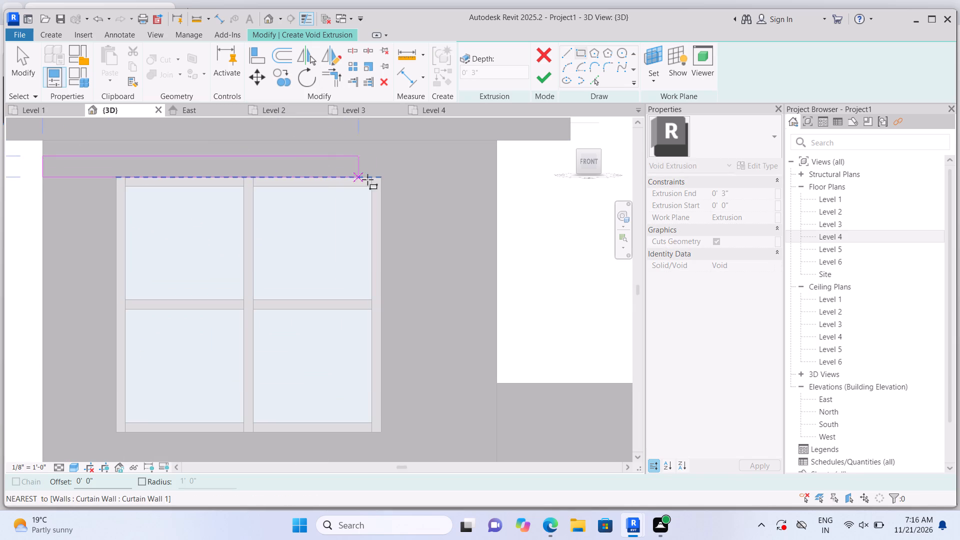
scroll(439, 178, up, 2)
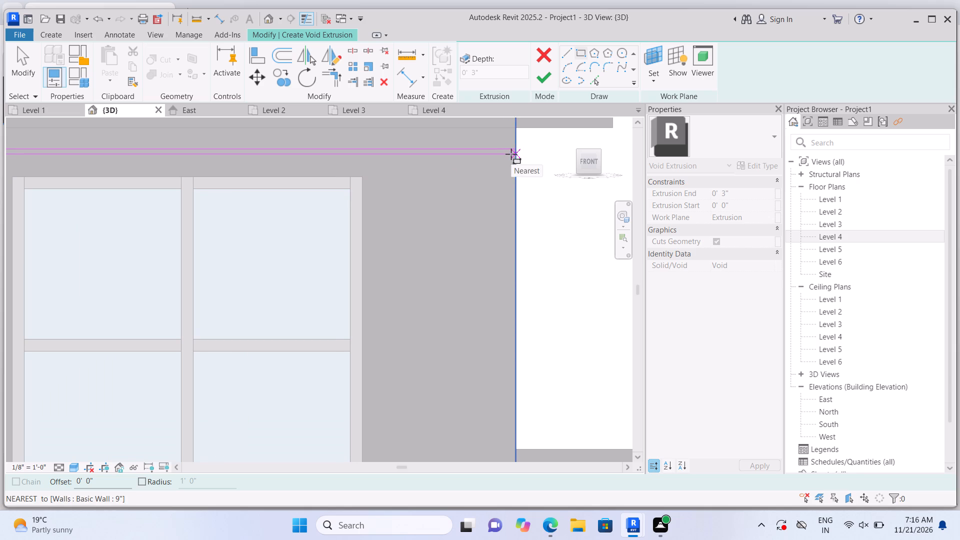
click(511, 154)
Sketch thin rectangular strips level with the window head on both sides, about 2' 7 1/2" long on the right and 1' 8" on the left.
scroll(541, 146, down, 2)
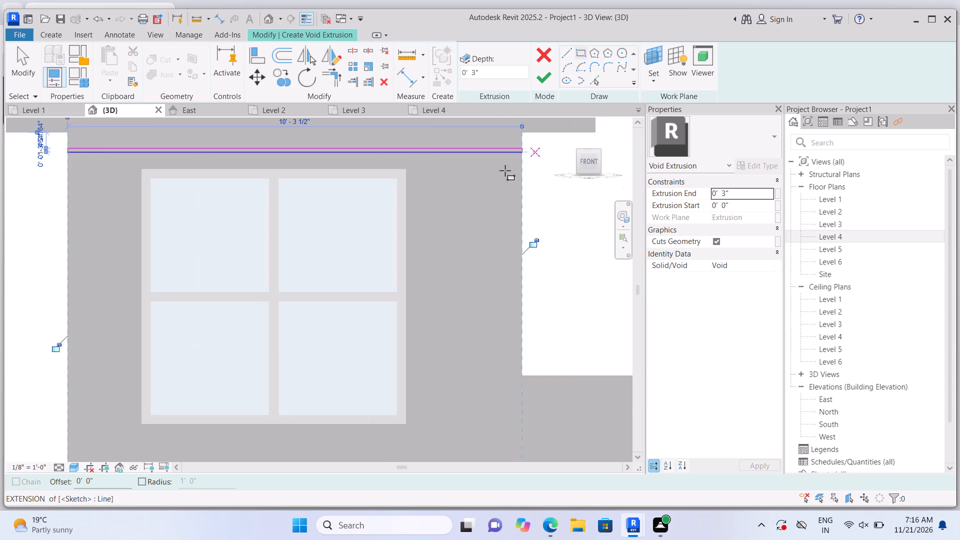
scroll(455, 179, up, 2)
click(394, 168)
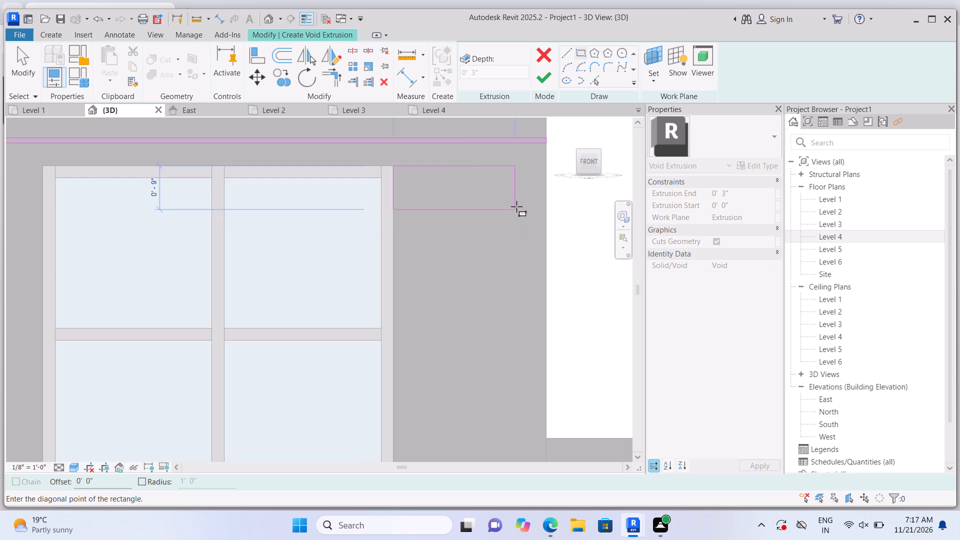
scroll(516, 206, up, 2)
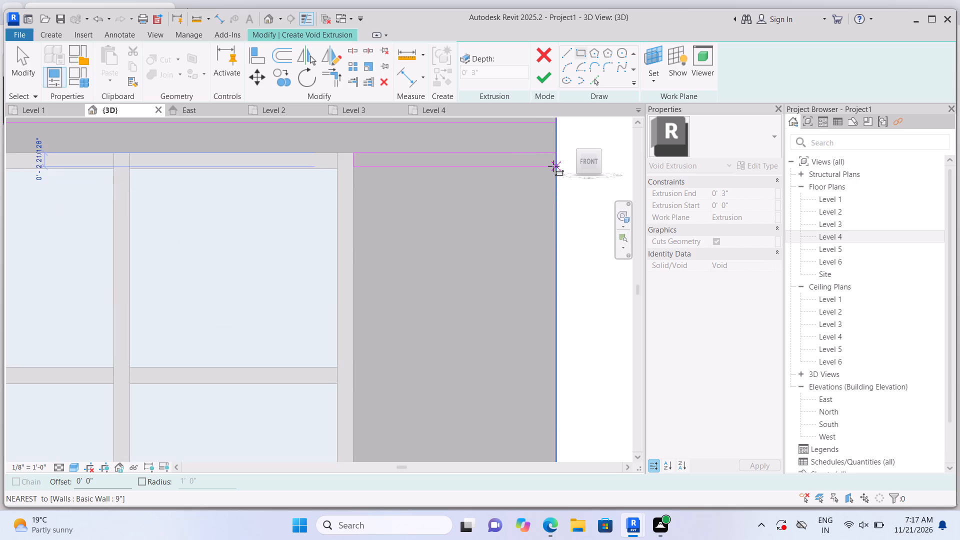
click(552, 161)
scroll(553, 161, down, 2)
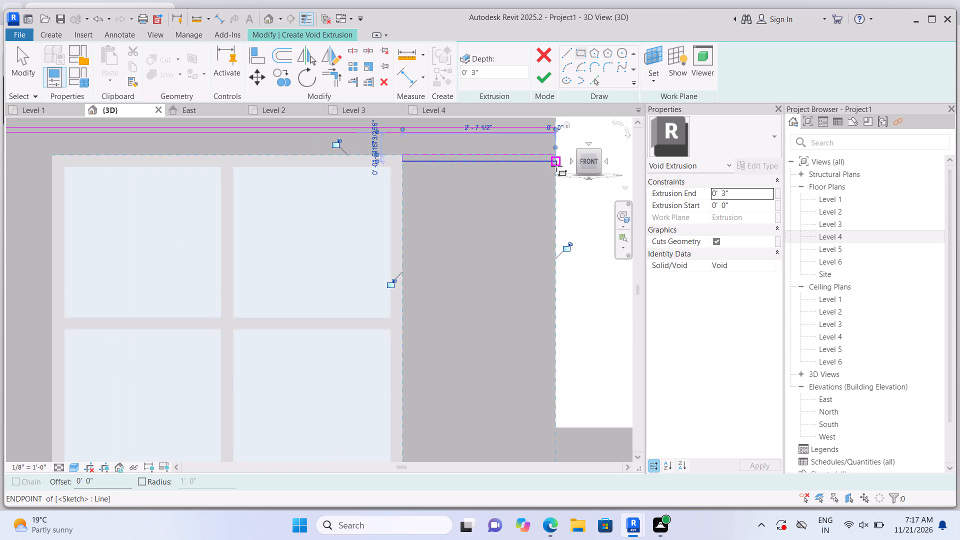
scroll(556, 166, down, 1)
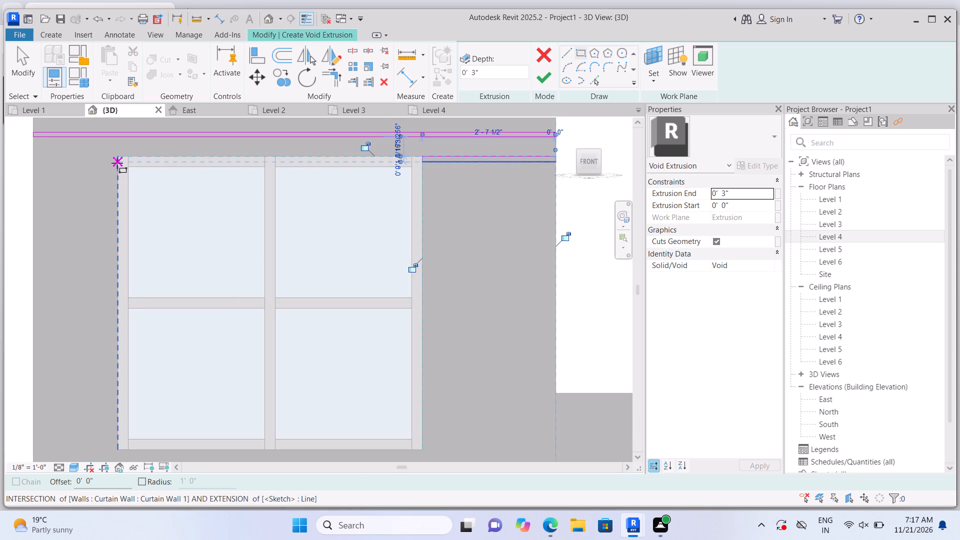
click(117, 157)
scroll(24, 191, up, 1)
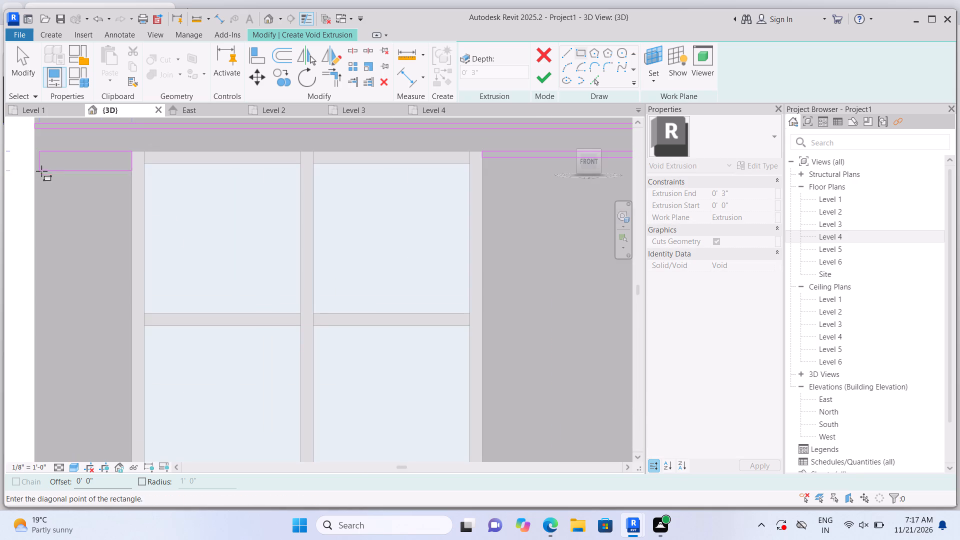
click(33, 158)
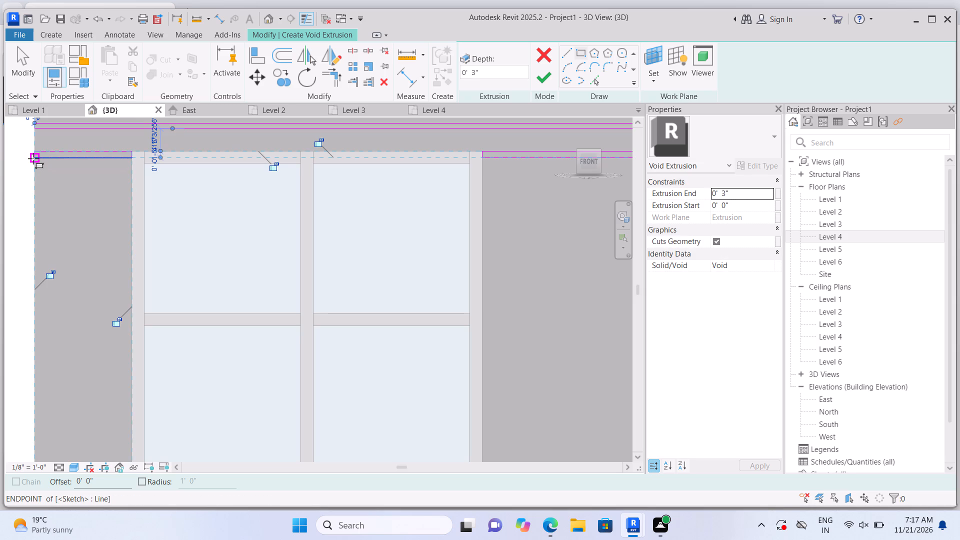
key(Escape)
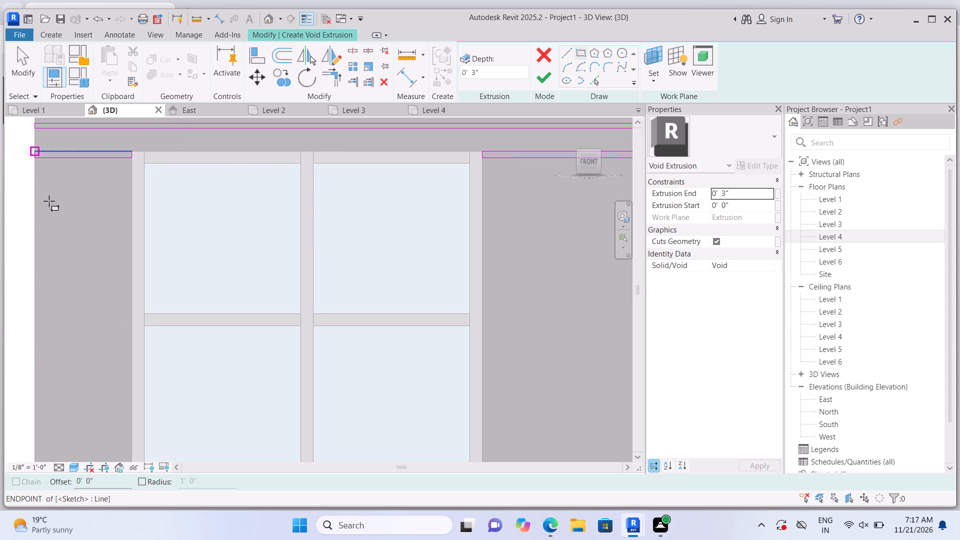
Sketch three more thin strips about 1' 8" long, evenly spaced down the wall between its left edge and the window.
click(37, 194)
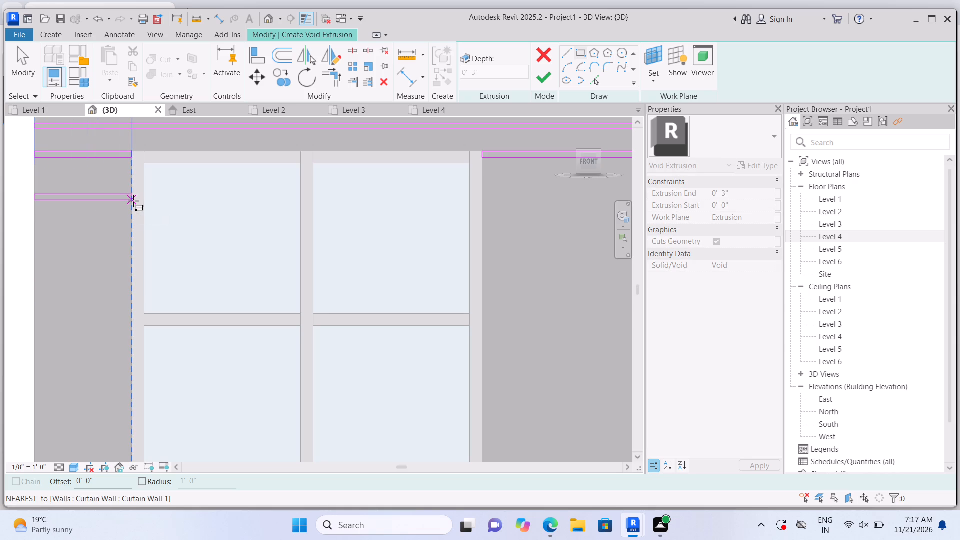
key(Escape)
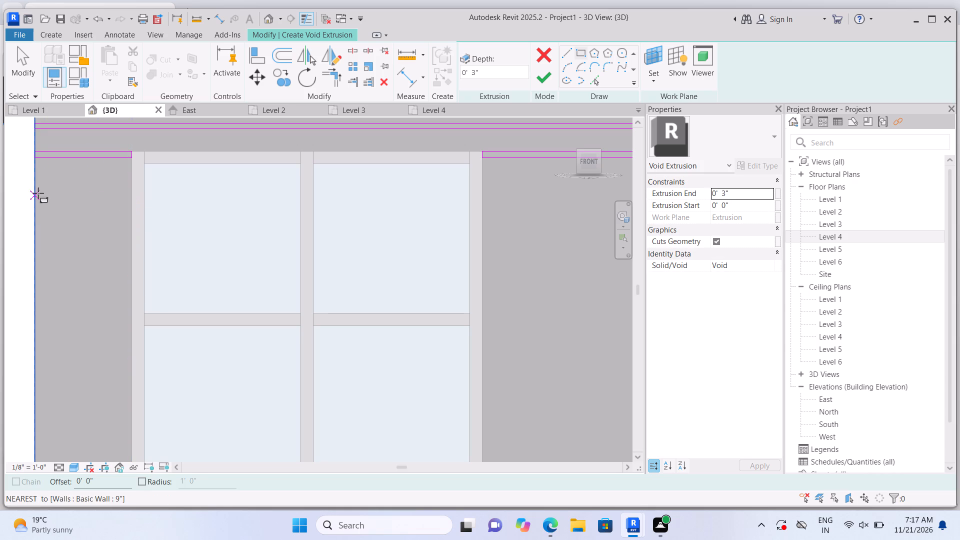
click(37, 183)
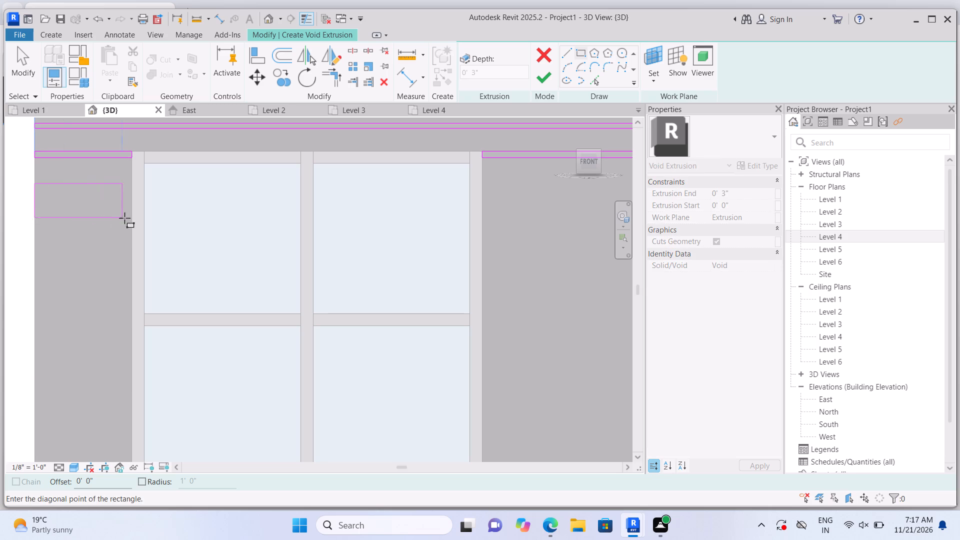
click(131, 189)
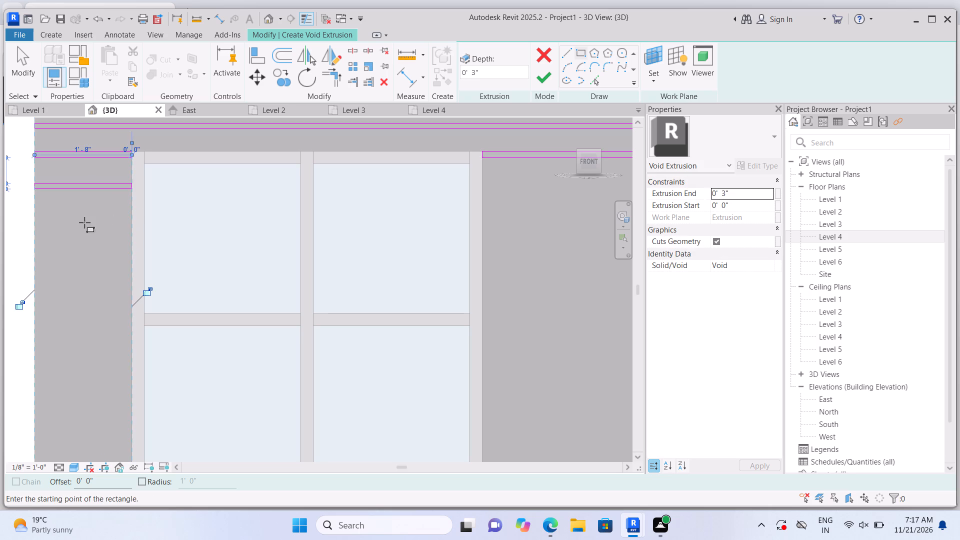
click(34, 216)
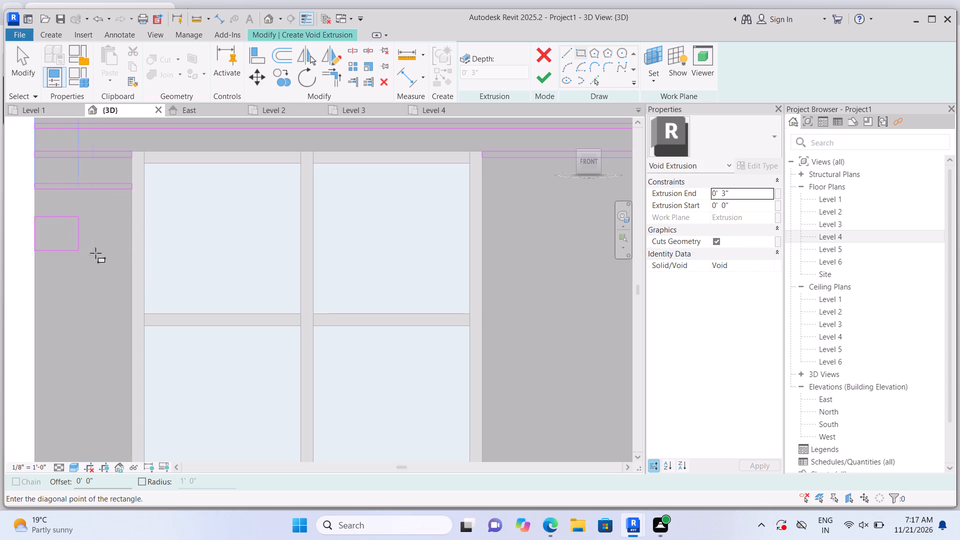
click(128, 223)
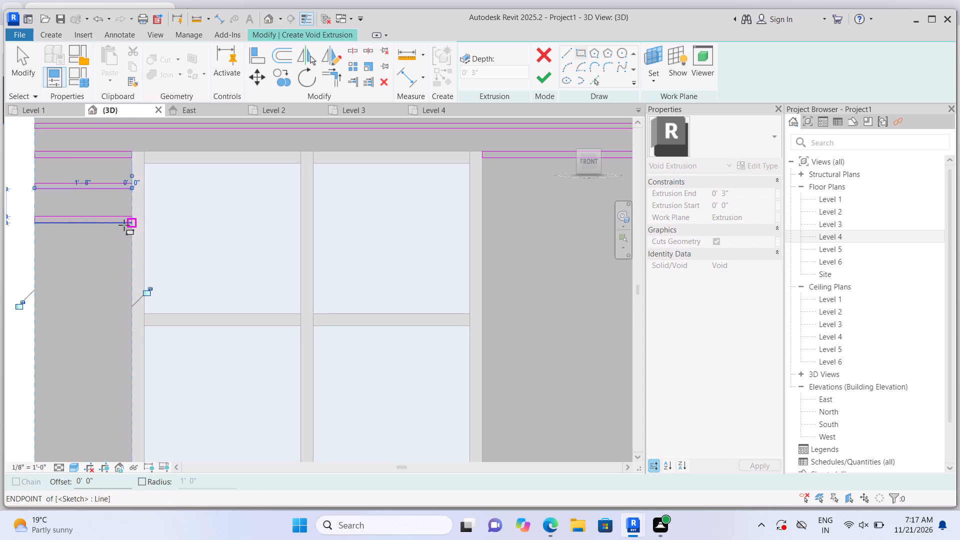
click(38, 251)
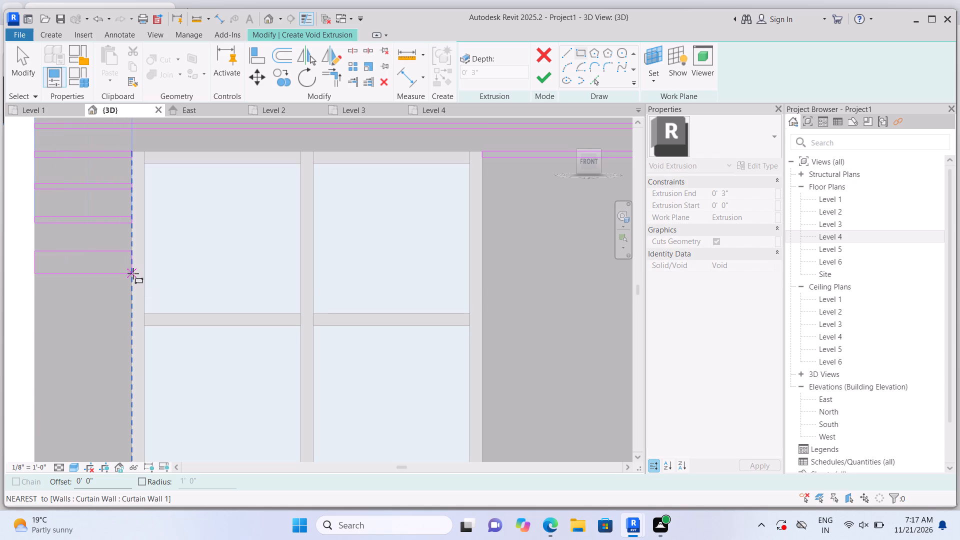
click(131, 255)
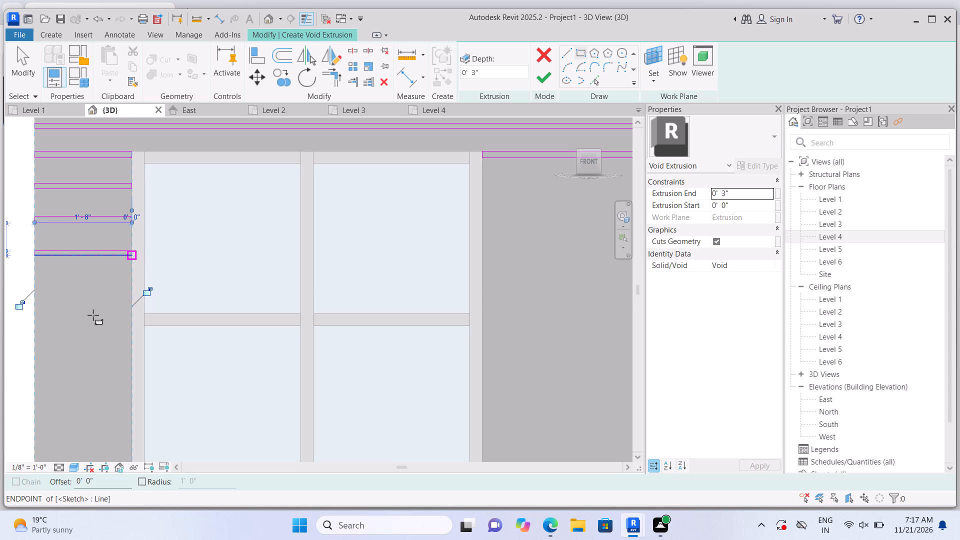
Continue the strip pattern down the wall left of the window with four more thin rectangles, each about 1' 8" long.
middle_drag(89, 296, 102, 179)
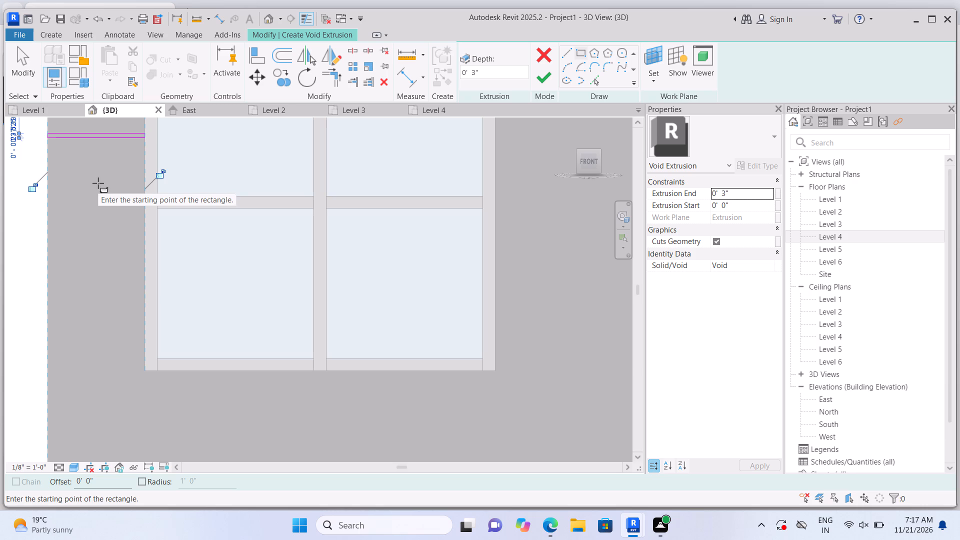
click(49, 168)
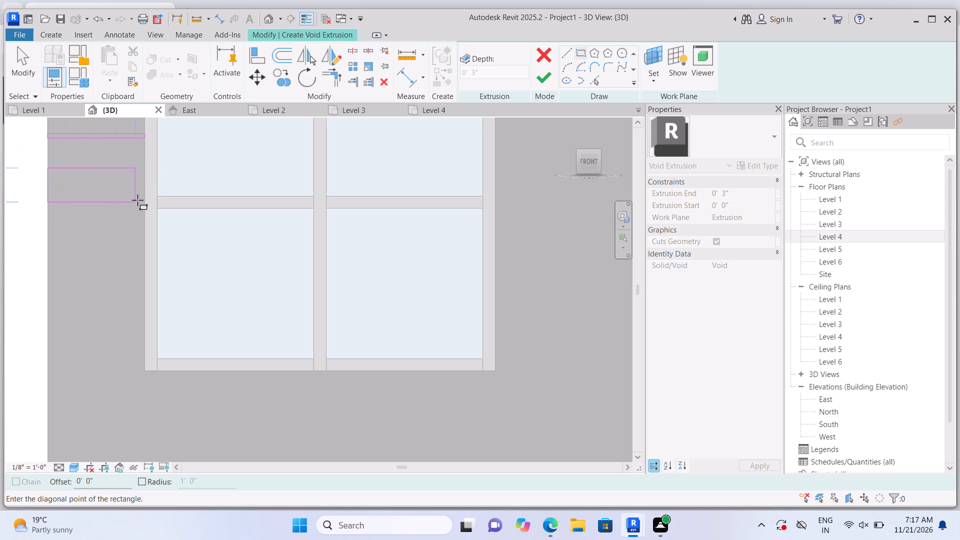
click(148, 175)
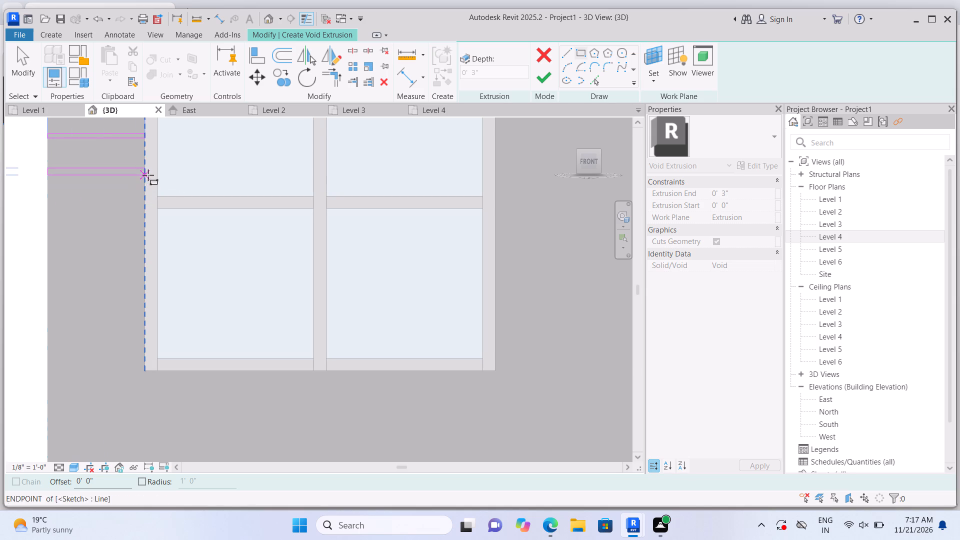
click(52, 204)
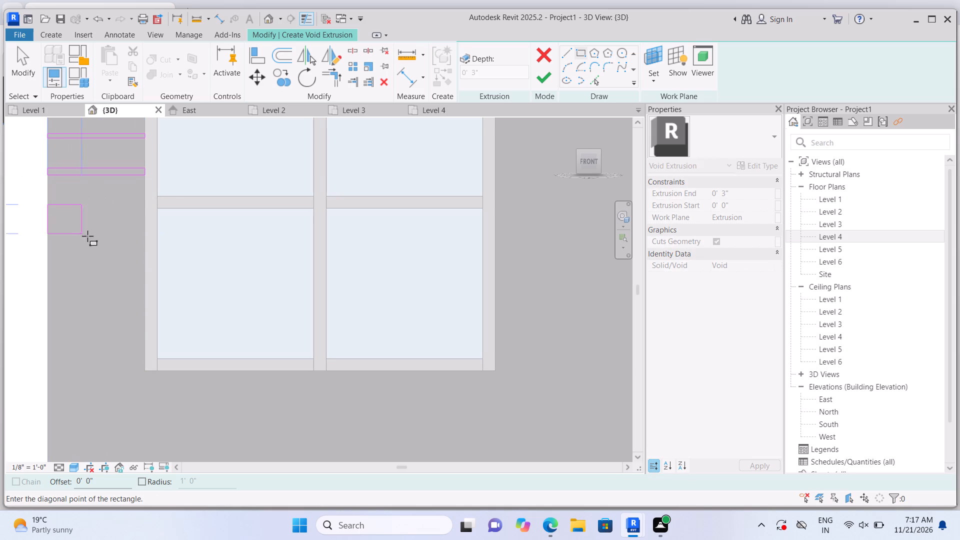
click(143, 209)
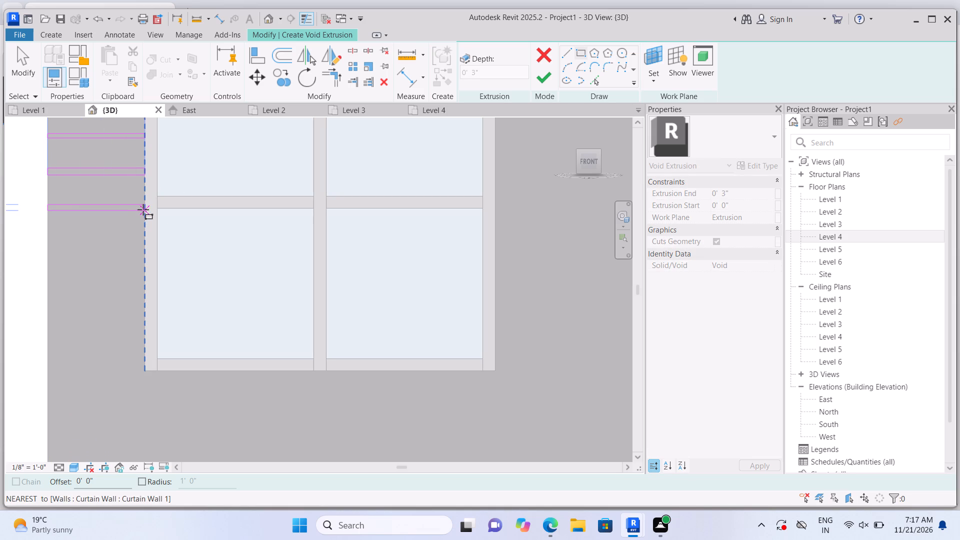
click(51, 239)
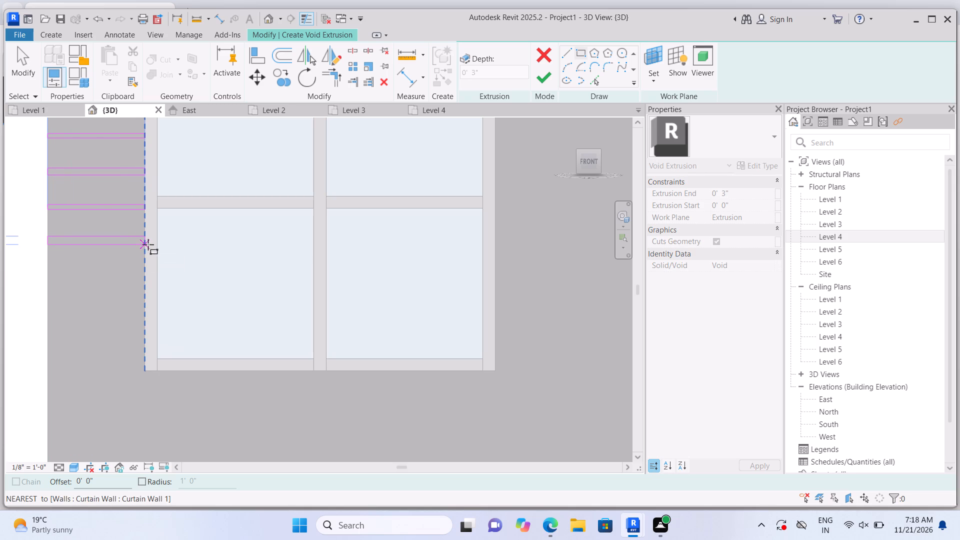
click(148, 244)
middle_drag(106, 274, 105, 271)
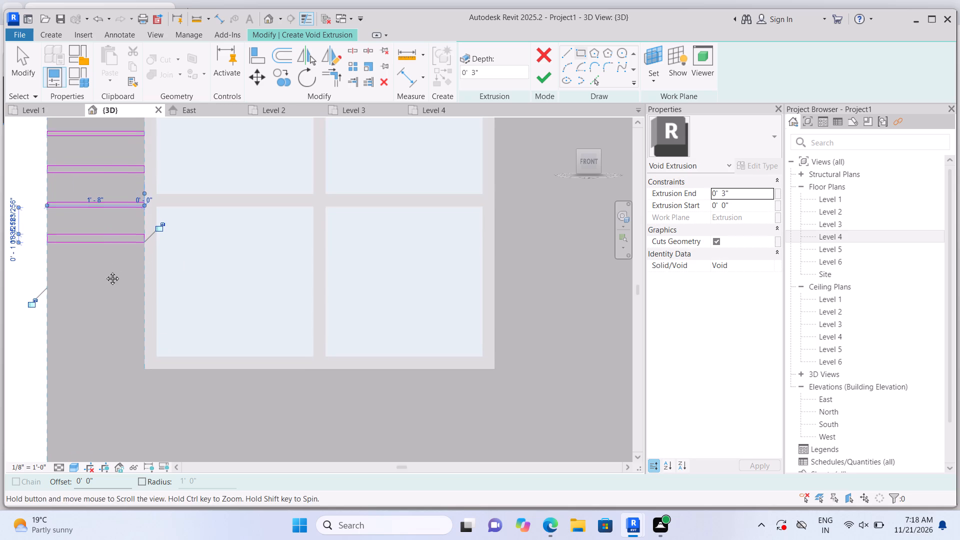
middle_drag(105, 271, 104, 245)
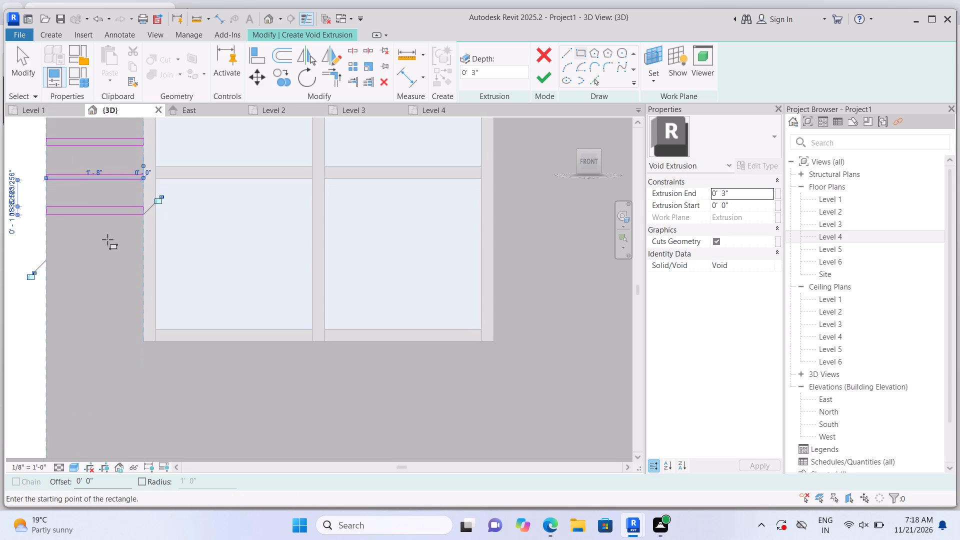
click(51, 244)
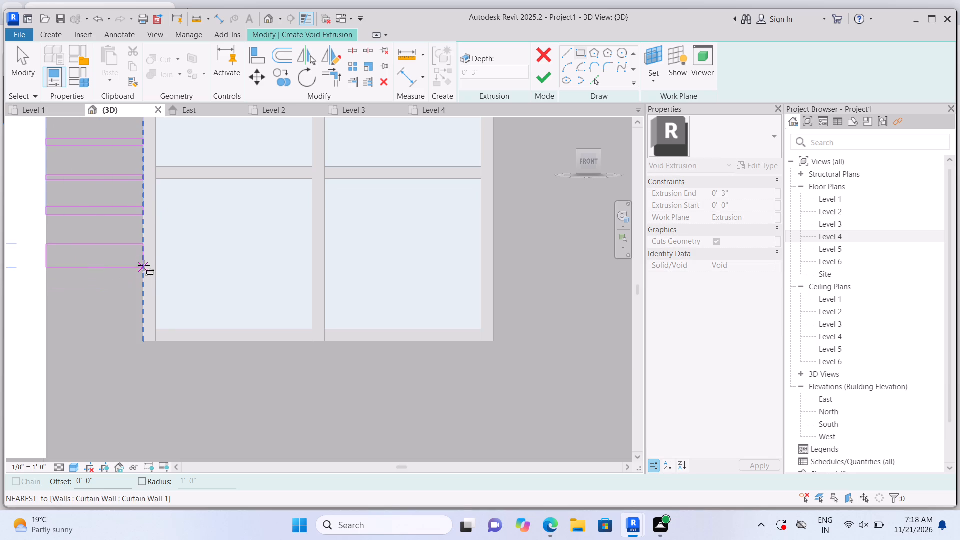
click(141, 248)
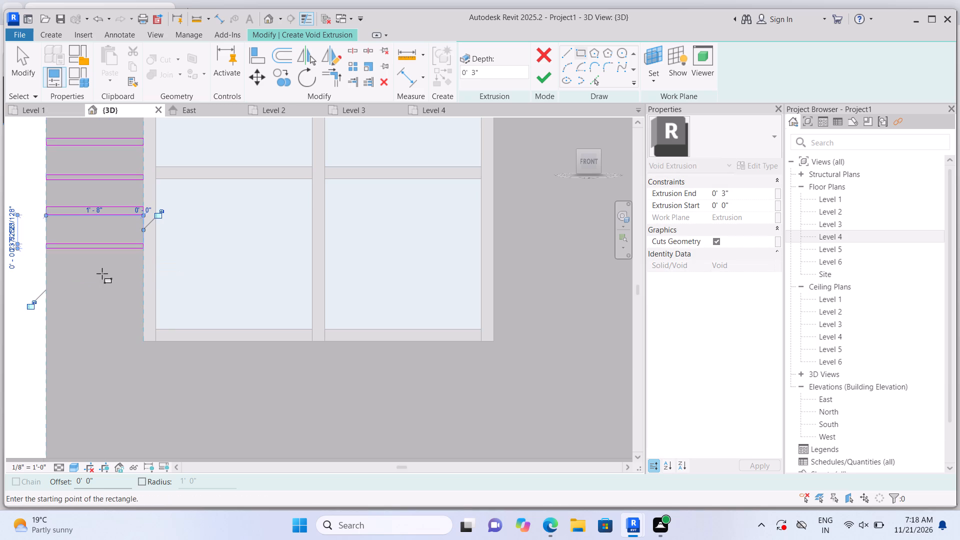
Complete the strips left of the window with three thin rectangles about 1' 8" long: one level with the sill, two above it.
click(139, 338)
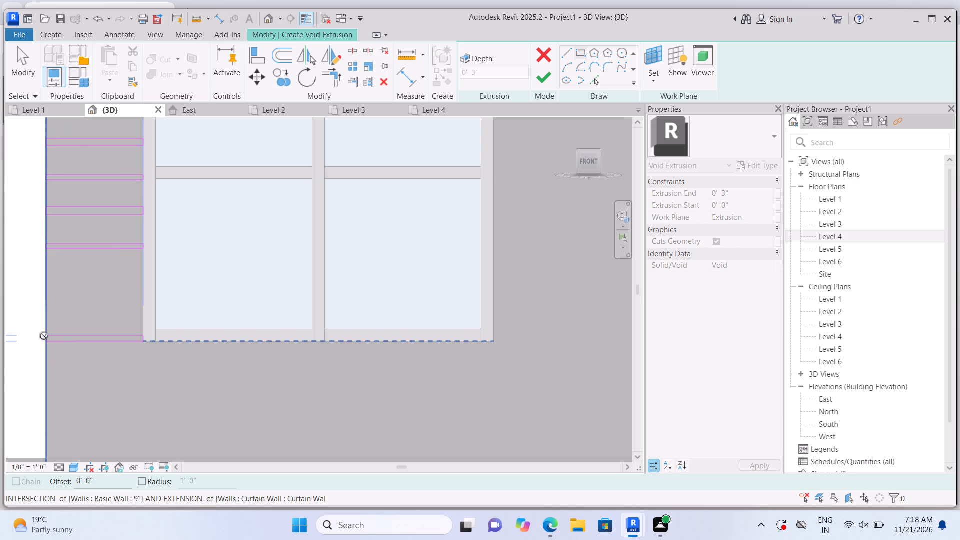
scroll(44, 336, up, 2)
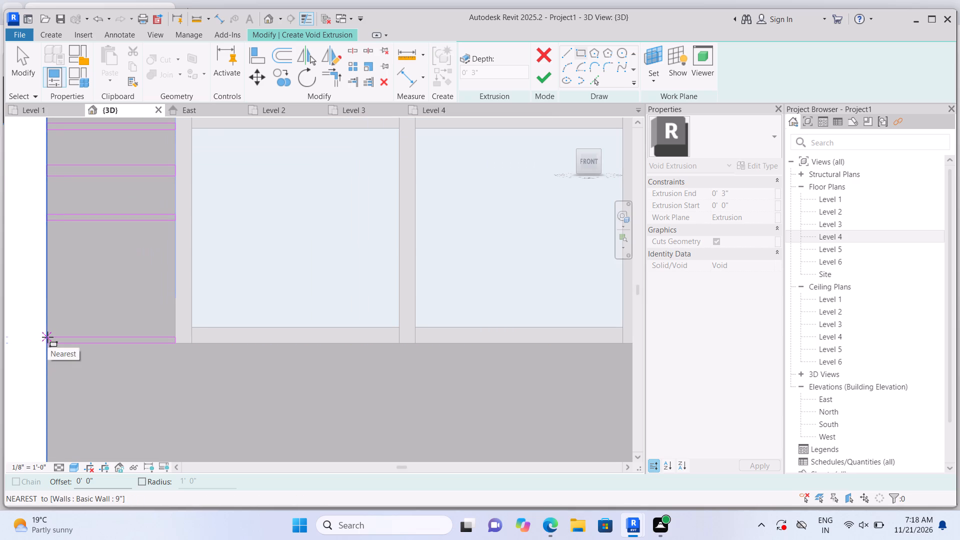
click(47, 337)
key(Escape)
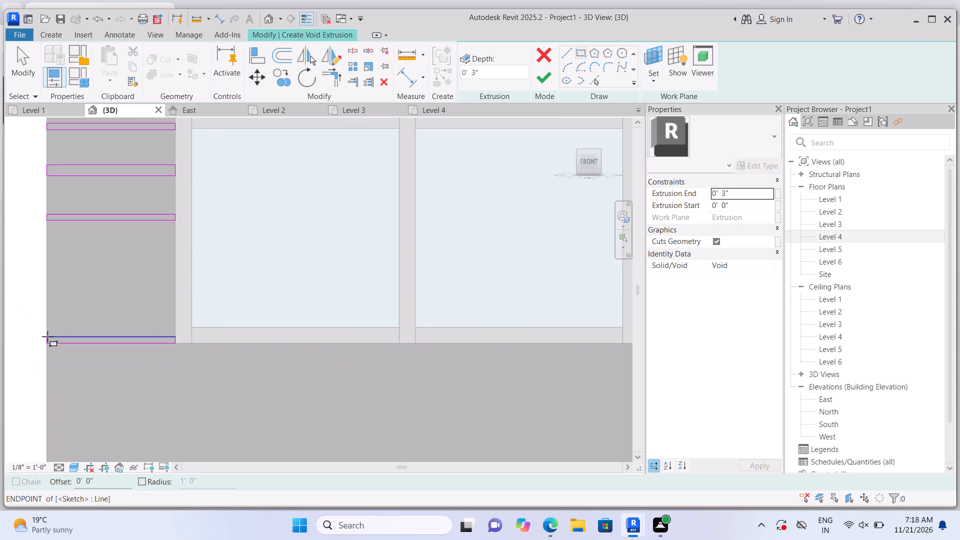
click(48, 253)
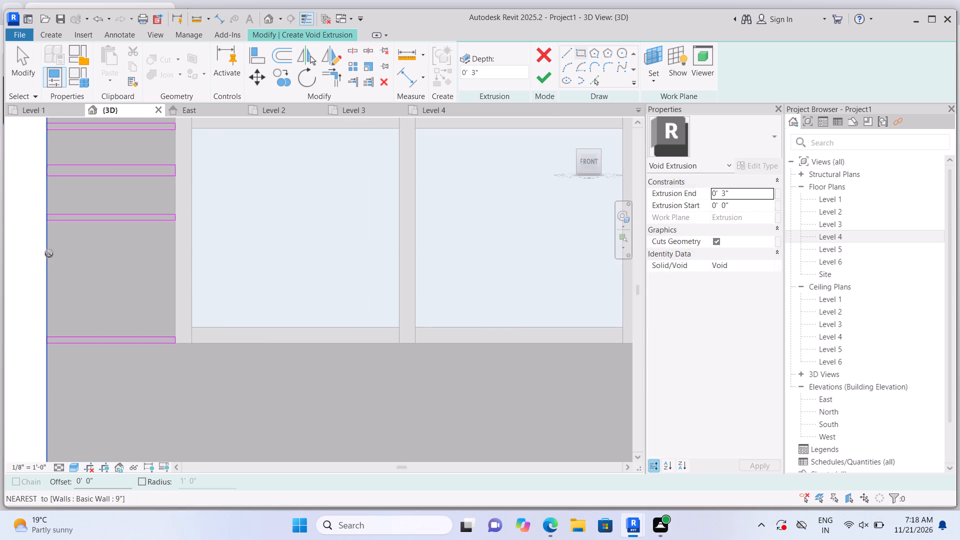
click(174, 259)
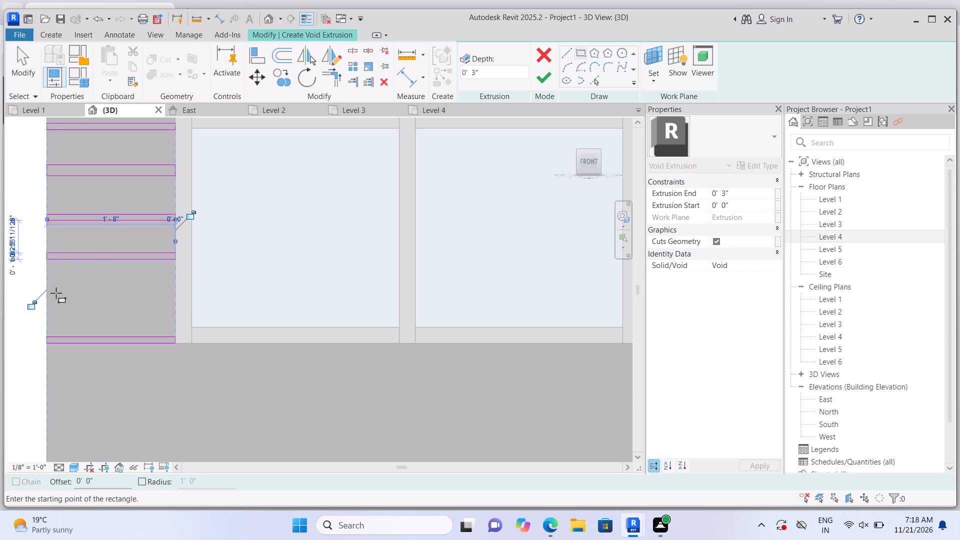
click(49, 292)
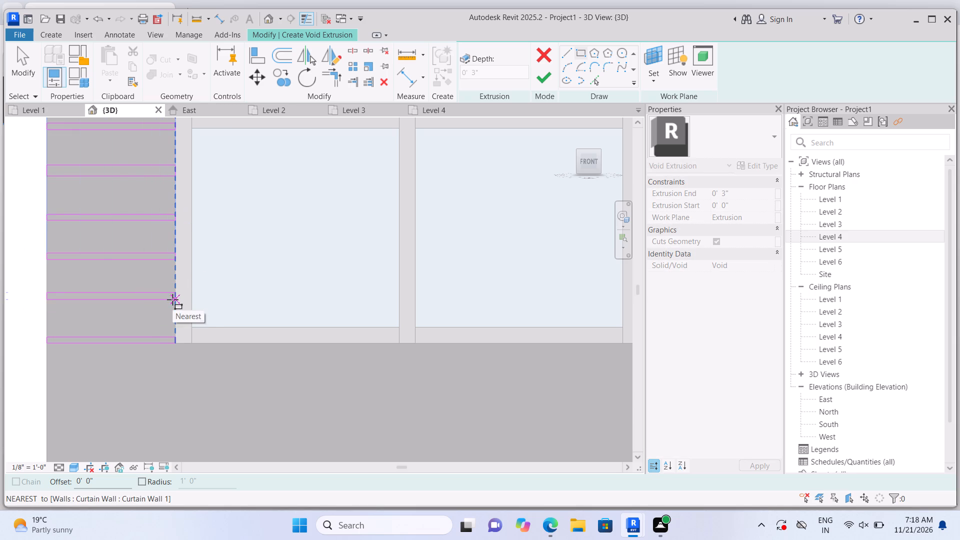
click(172, 299)
Sketch two thin rectangular strips about 2' 7 1/2" long right of the window, spaced below the existing strip at the window head.
scroll(160, 303, down, 6)
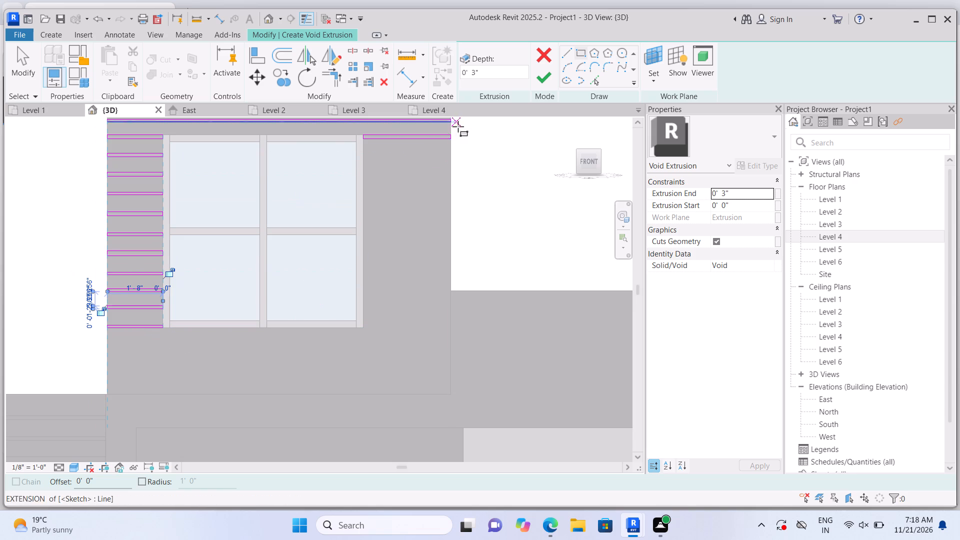
scroll(430, 154, up, 2)
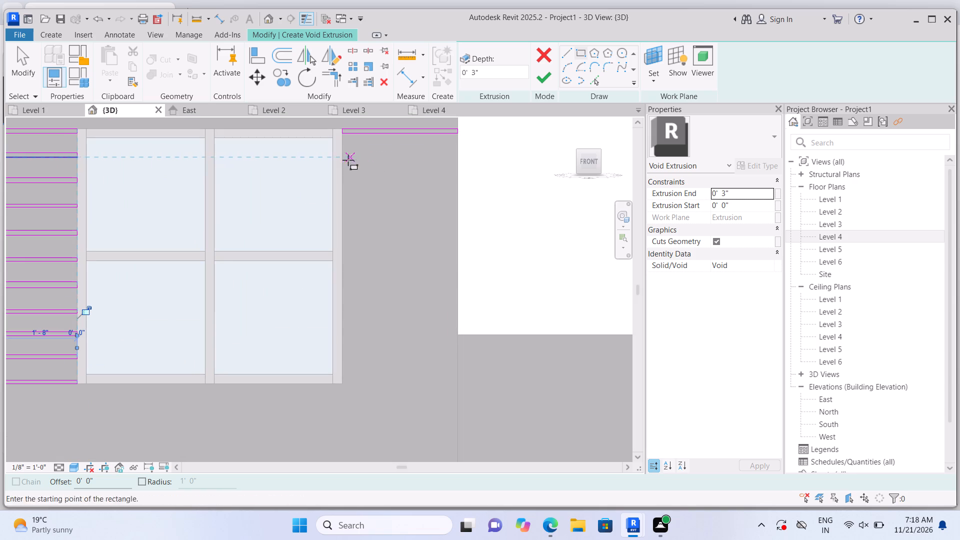
click(346, 160)
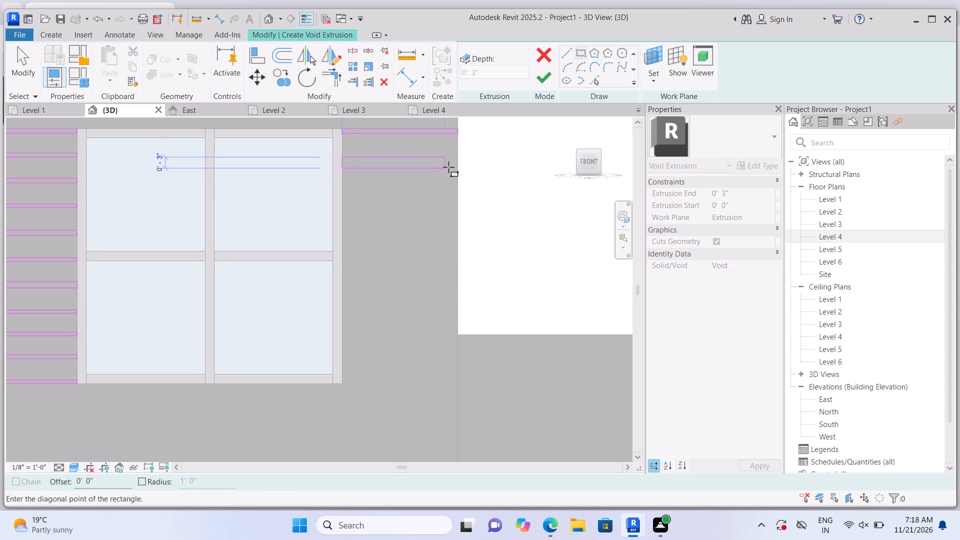
click(459, 164)
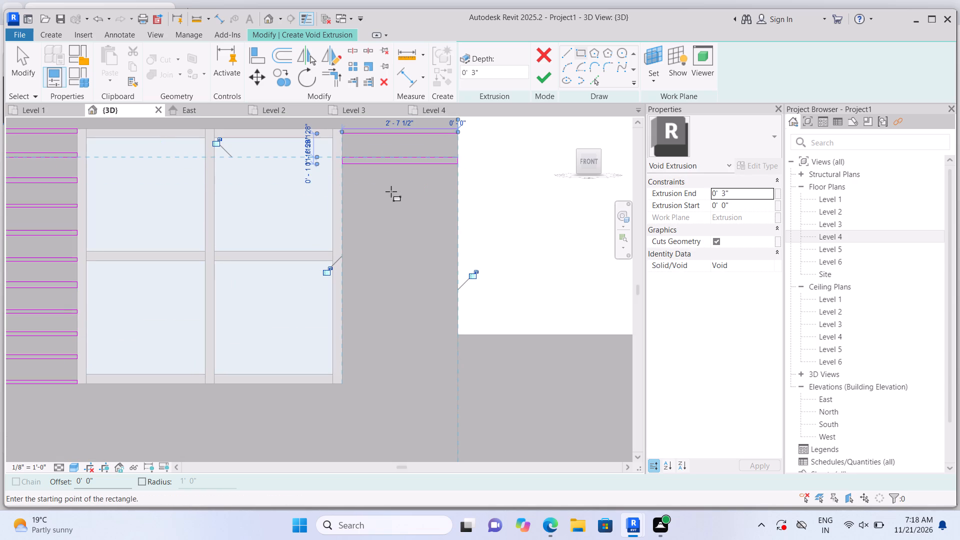
click(344, 183)
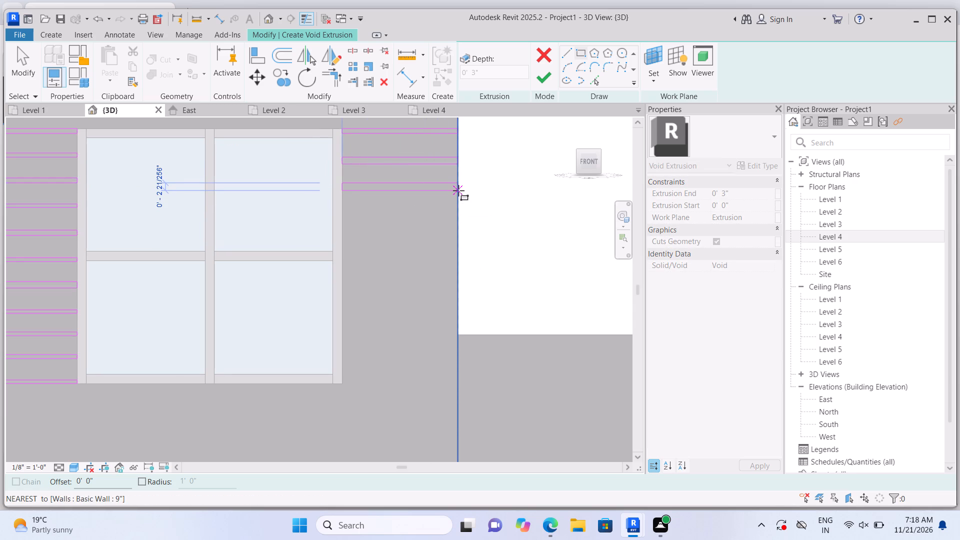
scroll(458, 190, up, 2)
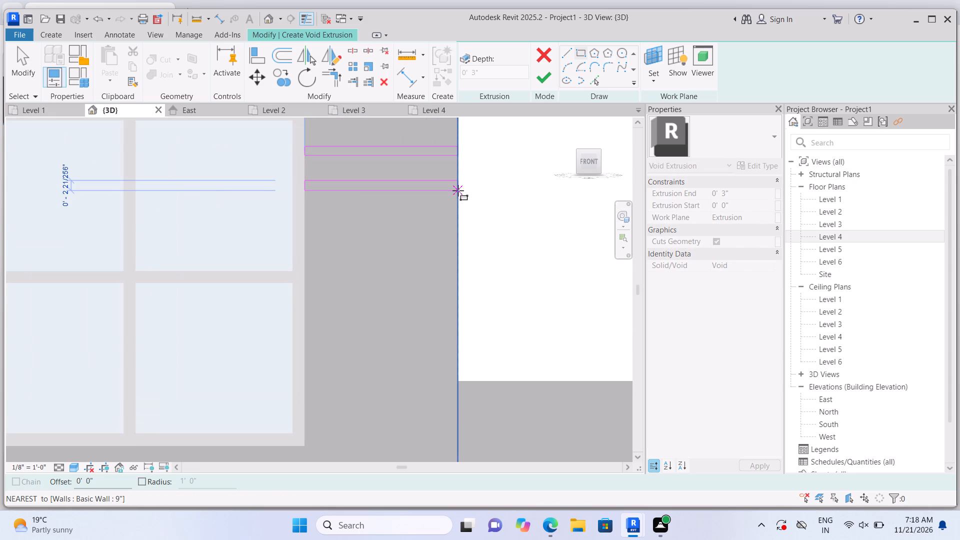
click(458, 189)
scroll(458, 189, down, 2)
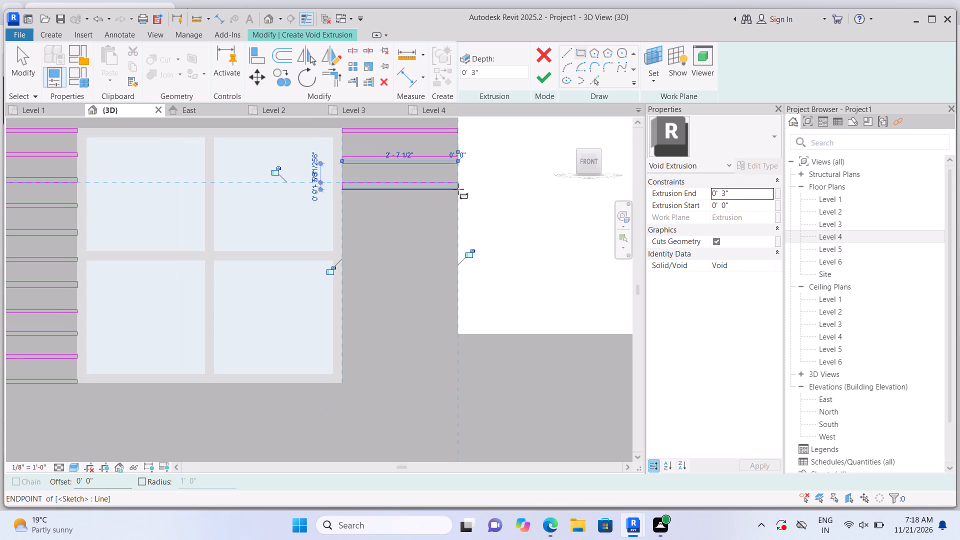
key(Escape)
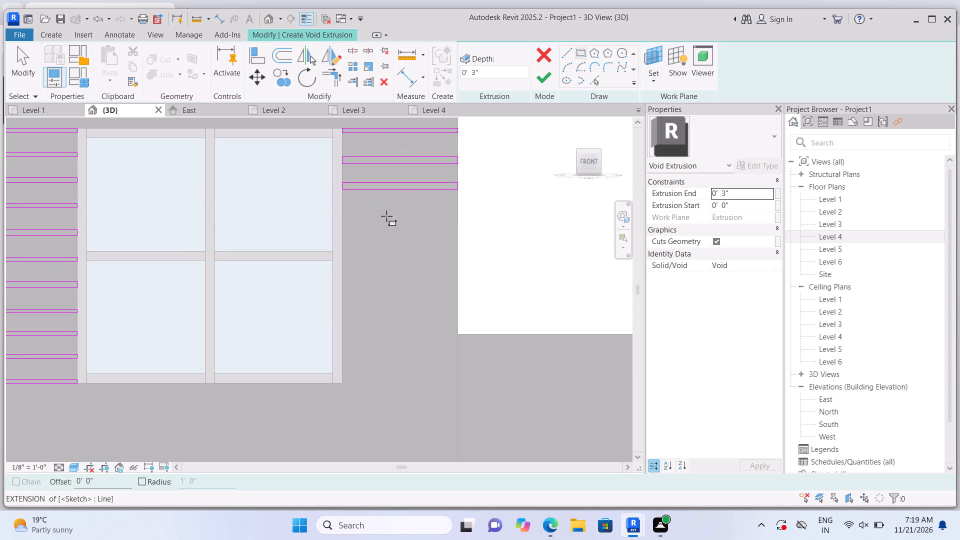
Continue down the wall right of the window with three more thin strips spanning about 2' 7 1/2" from window to wall edge.
click(346, 214)
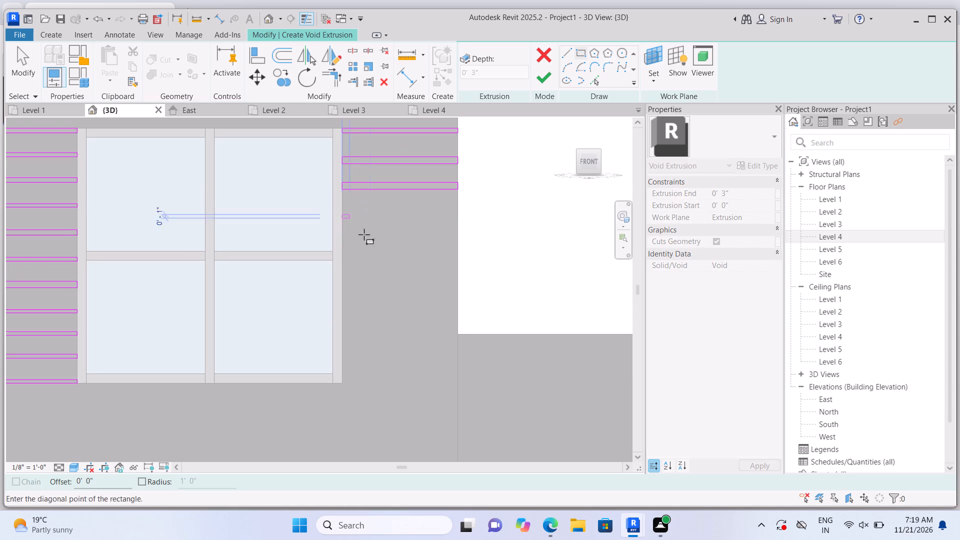
click(463, 221)
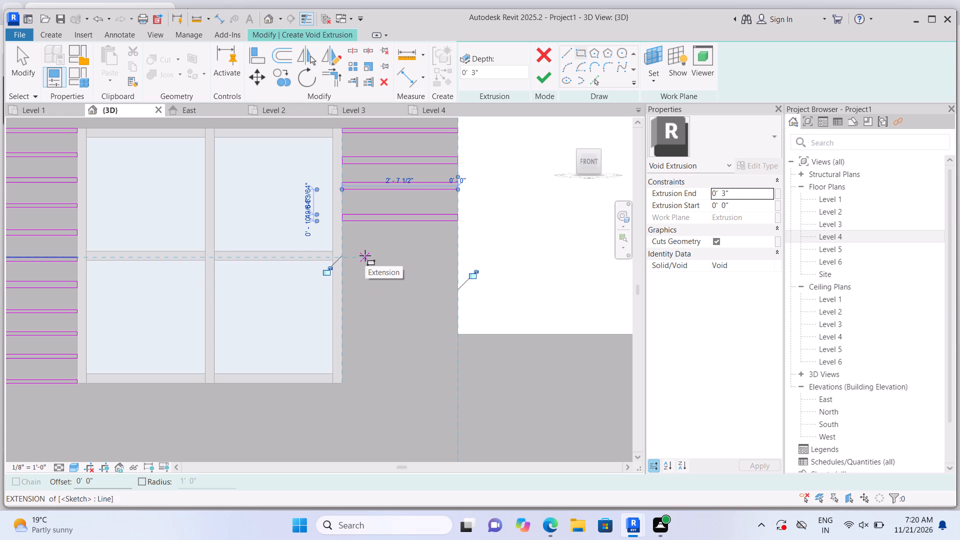
key(Escape)
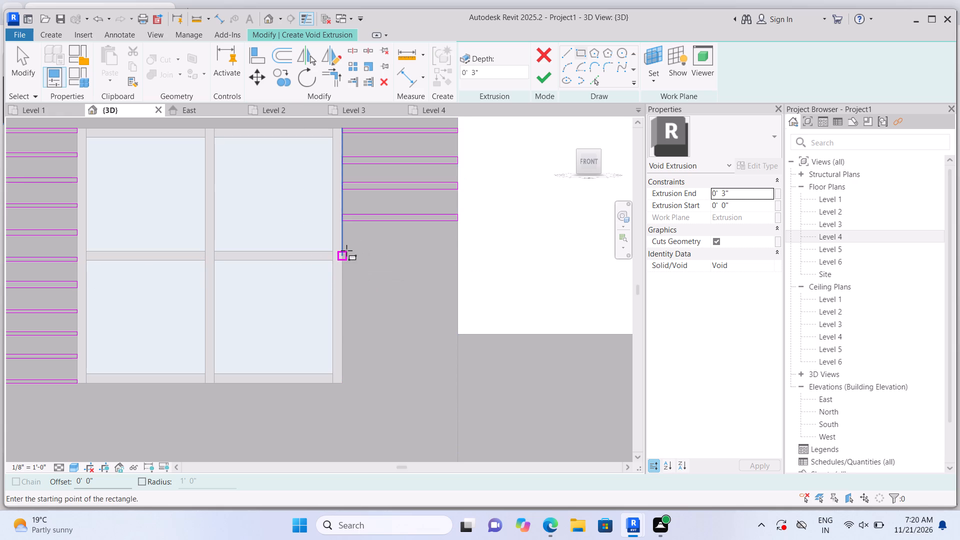
click(346, 250)
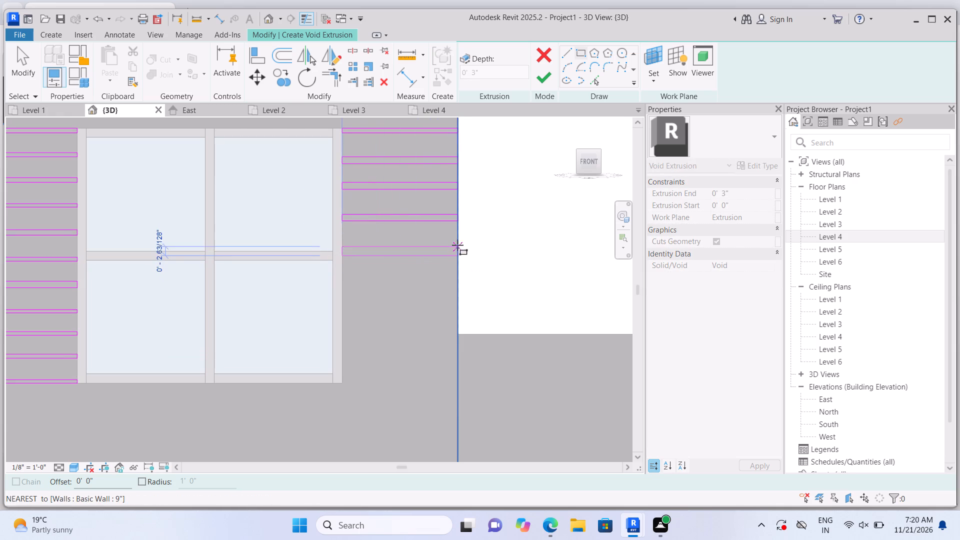
click(456, 249)
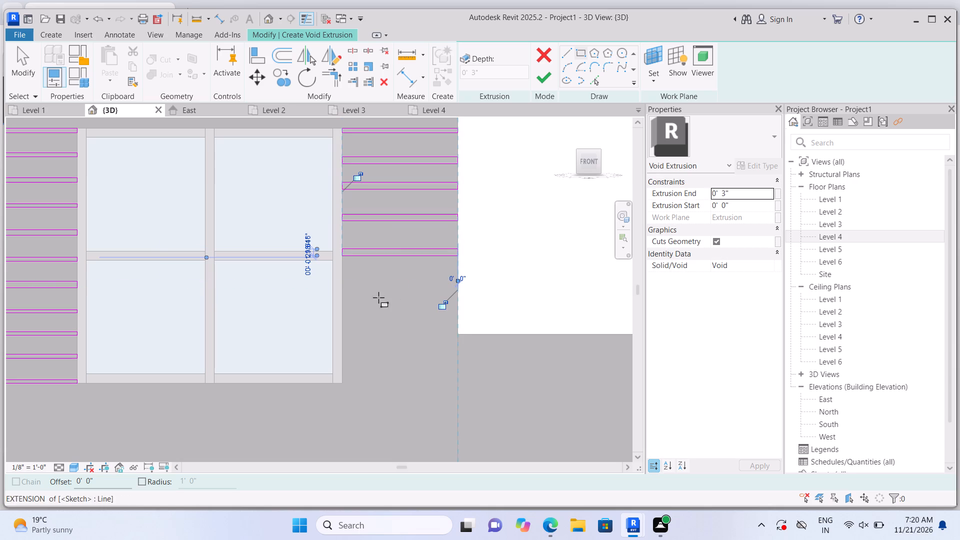
click(347, 291)
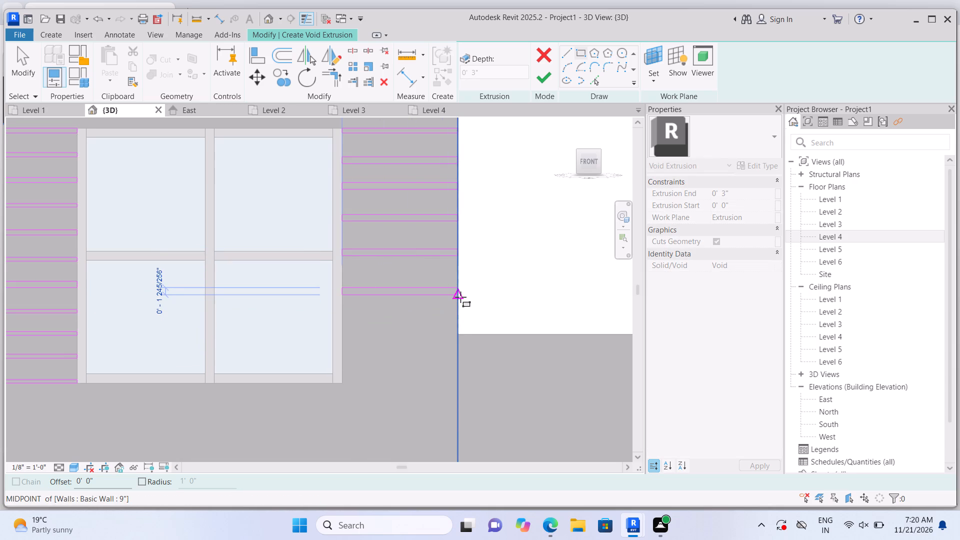
click(460, 297)
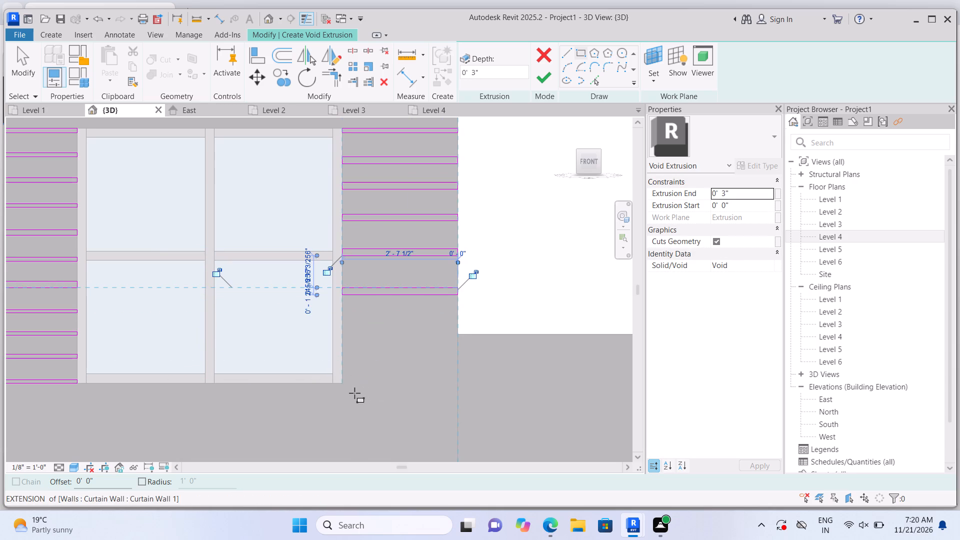
Sketch a thin strip about 2' 7 1/2" long level with the sill right of the window, plus two more filling the gap above.
click(343, 382)
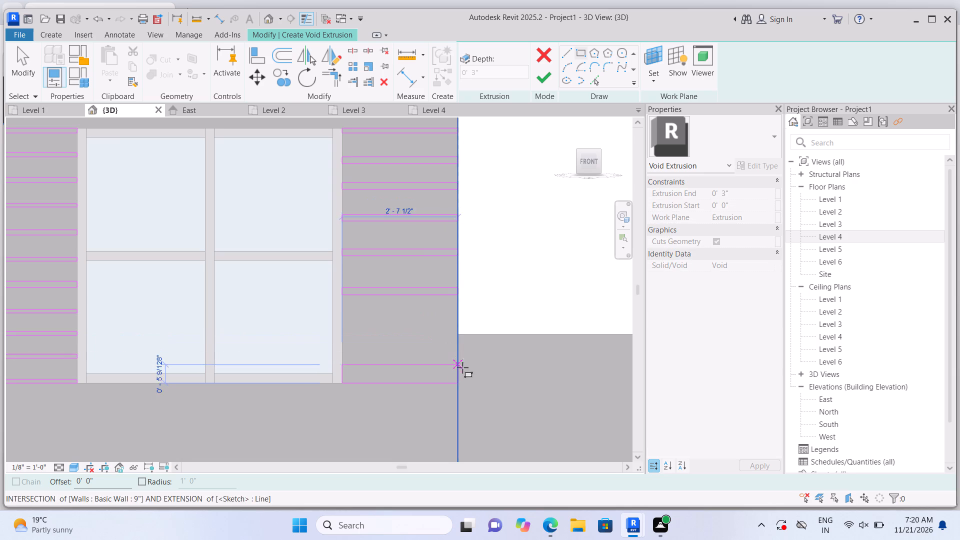
click(460, 376)
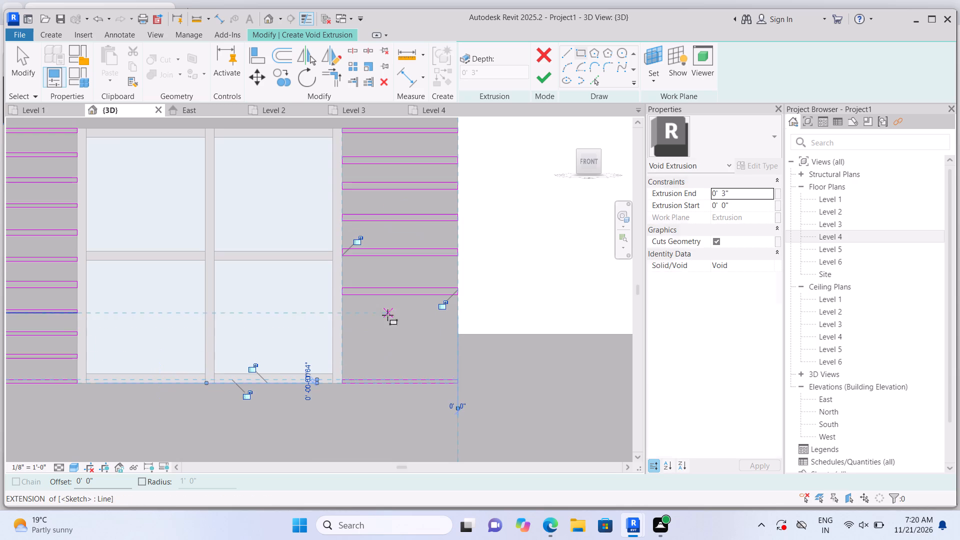
click(344, 321)
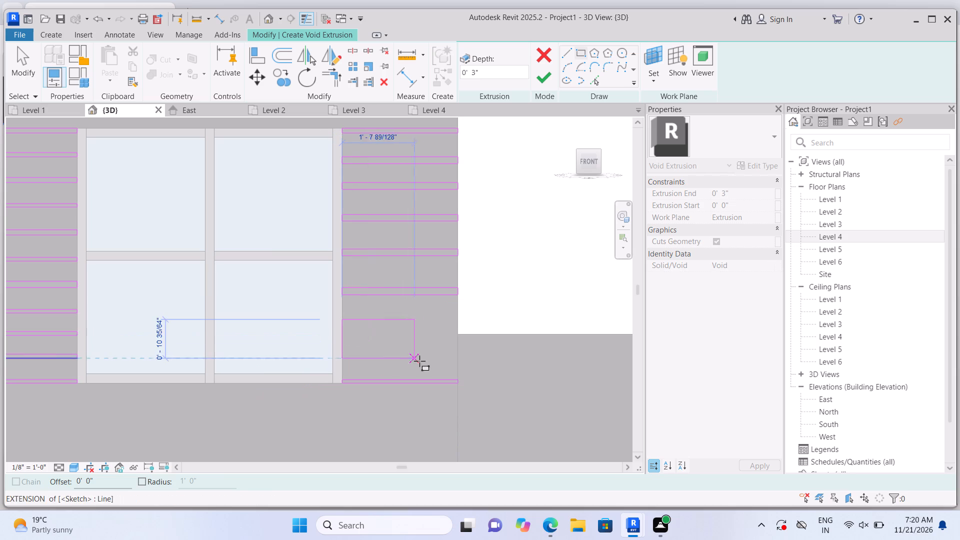
click(458, 324)
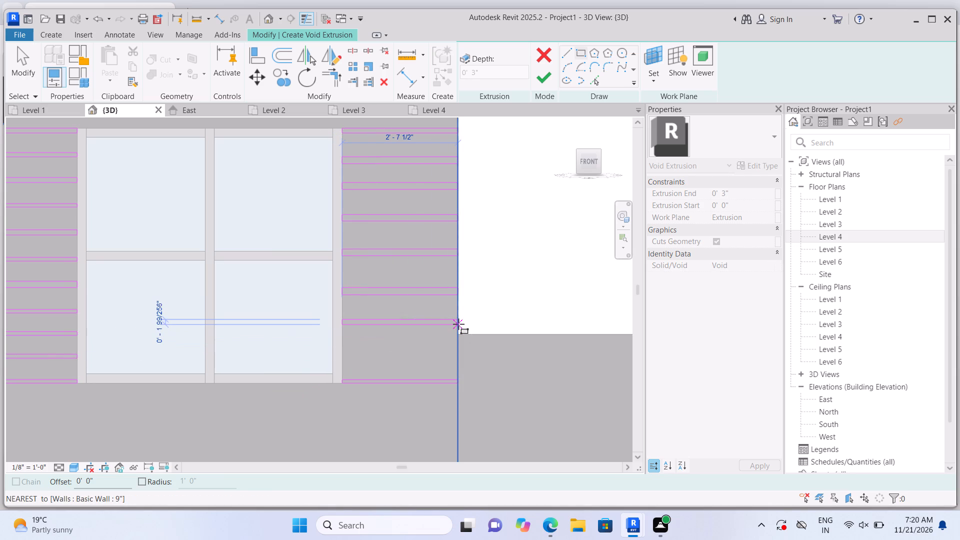
click(346, 347)
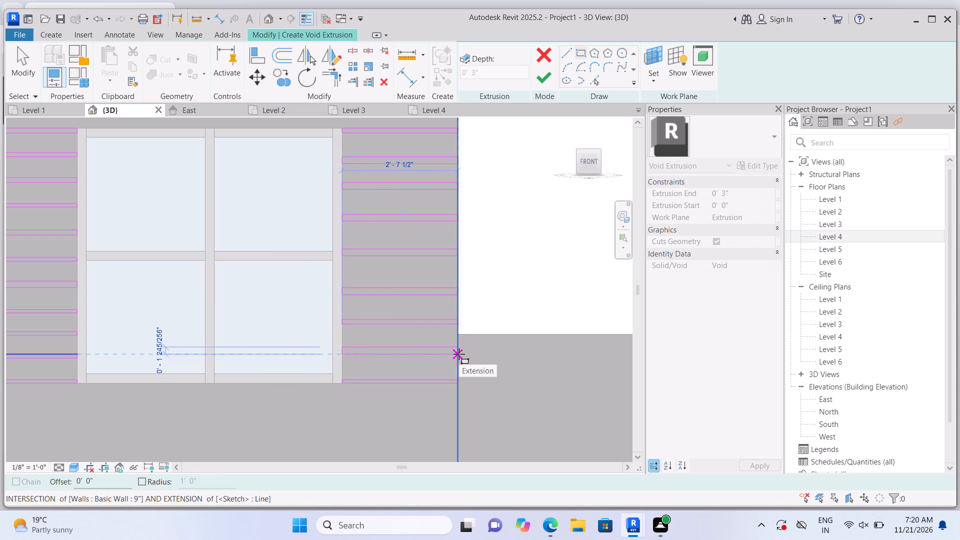
click(459, 353)
key(Escape)
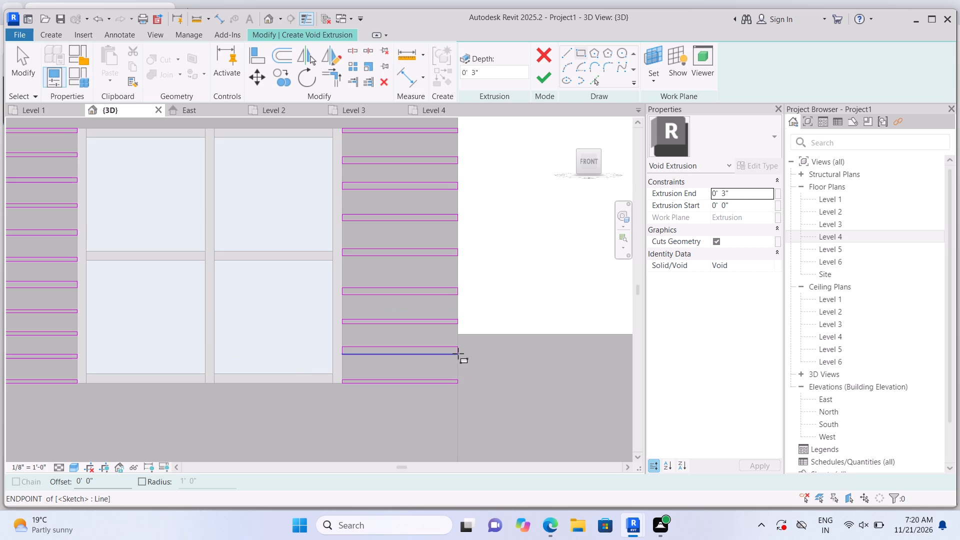
Sketch two thin horizontal rectangular strips across the full wall width, spaced one below the other beneath the window.
scroll(475, 298, down, 4)
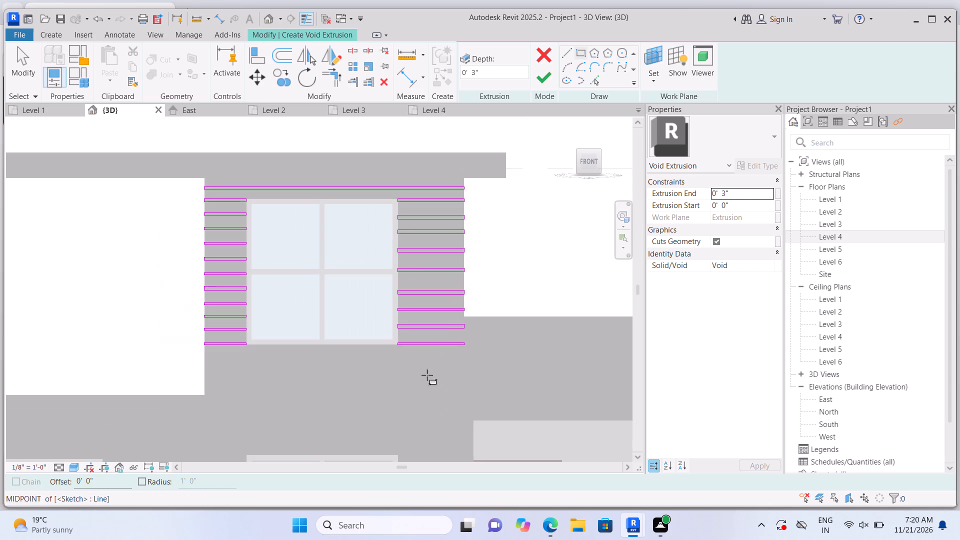
scroll(380, 426, up, 5)
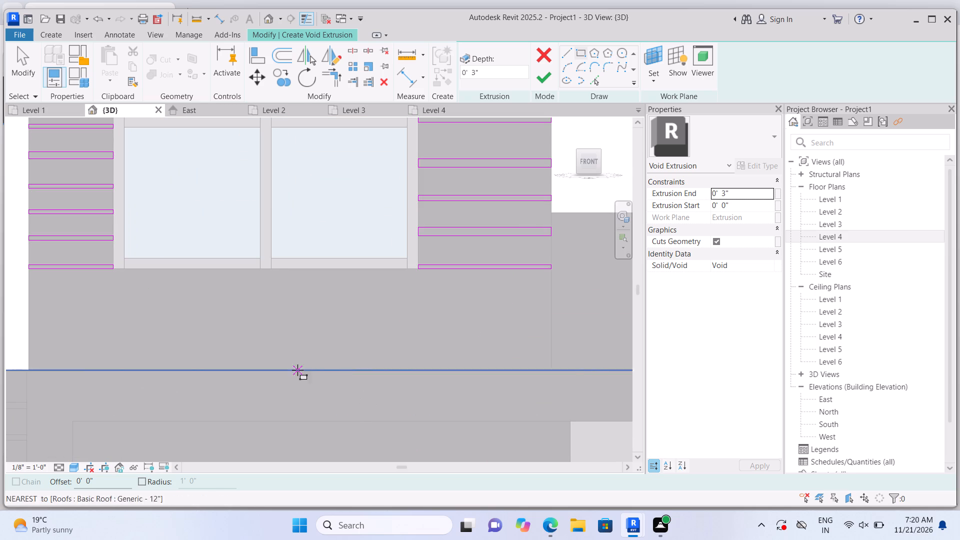
click(32, 299)
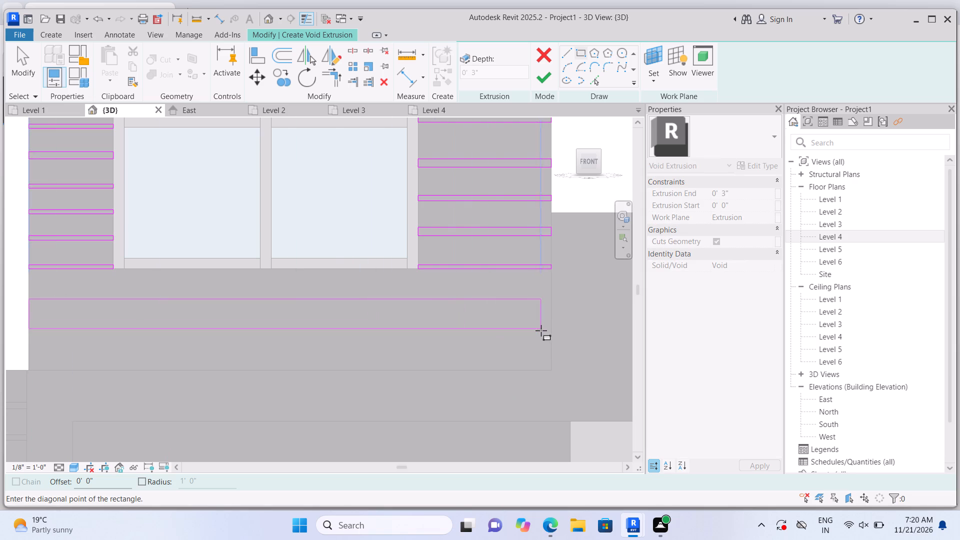
click(548, 304)
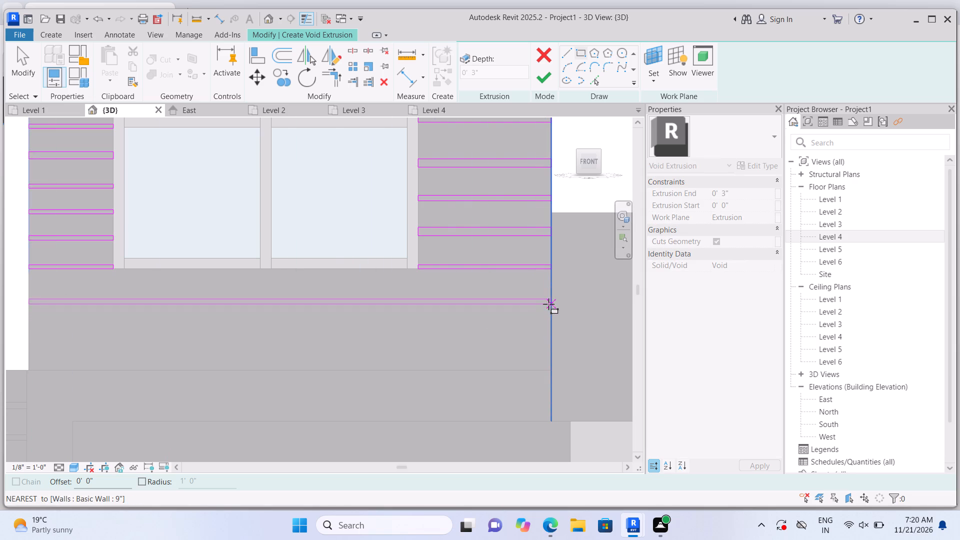
key(Escape)
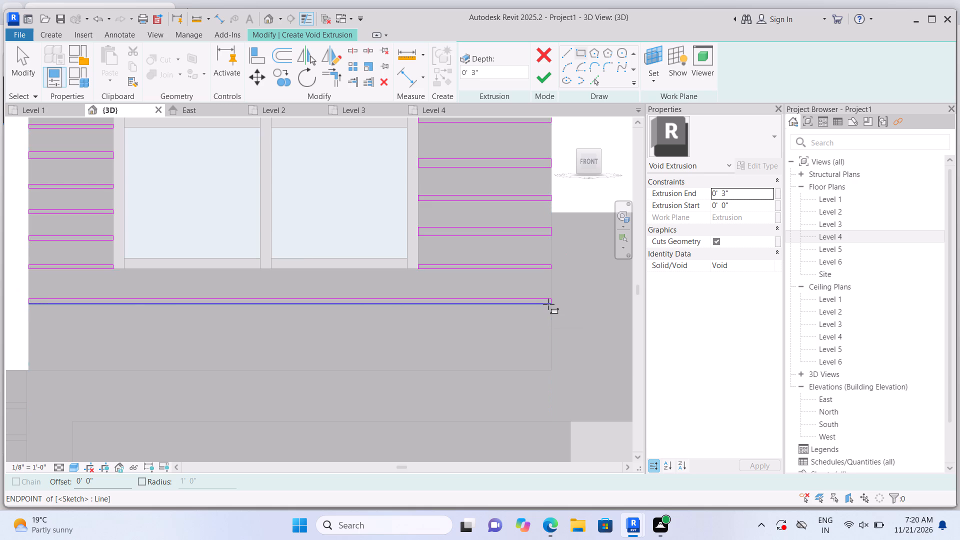
click(33, 336)
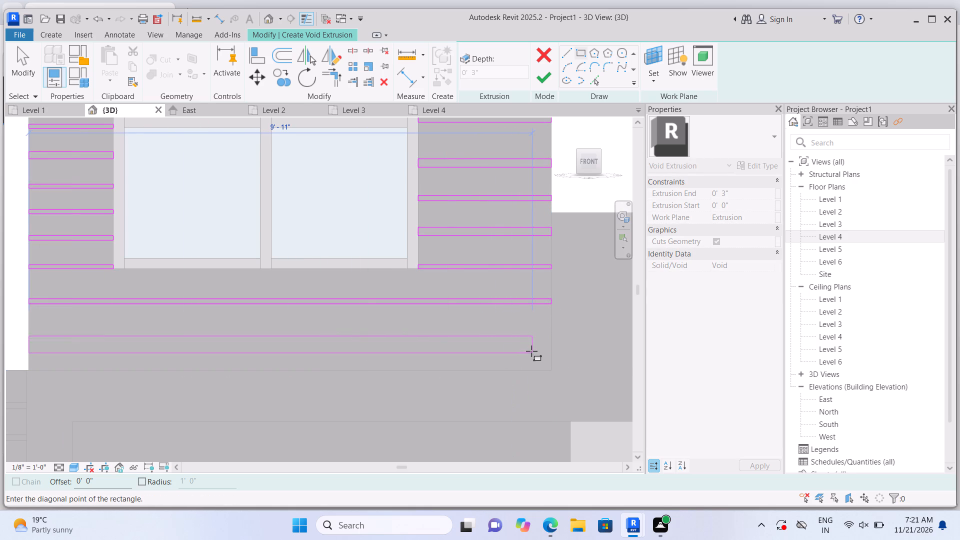
scroll(525, 345, up, 2)
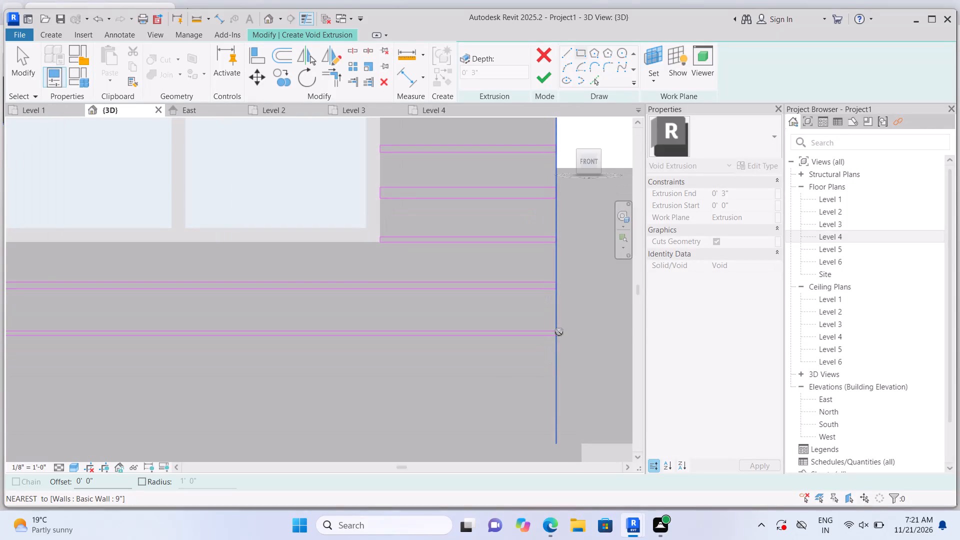
click(558, 323)
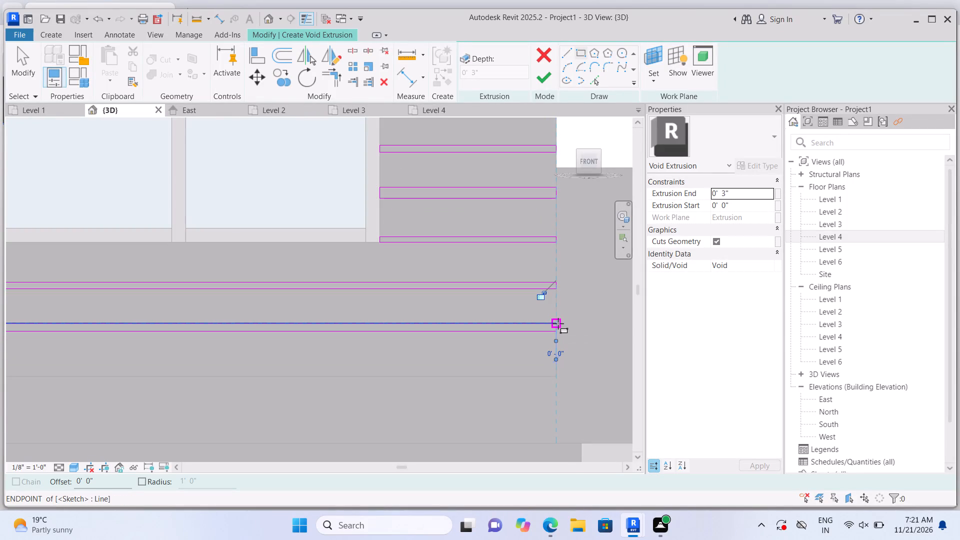
Set the void extrusion's end to 1" and finish the sketch to cut the strips into the top-floor wall.
key(Escape)
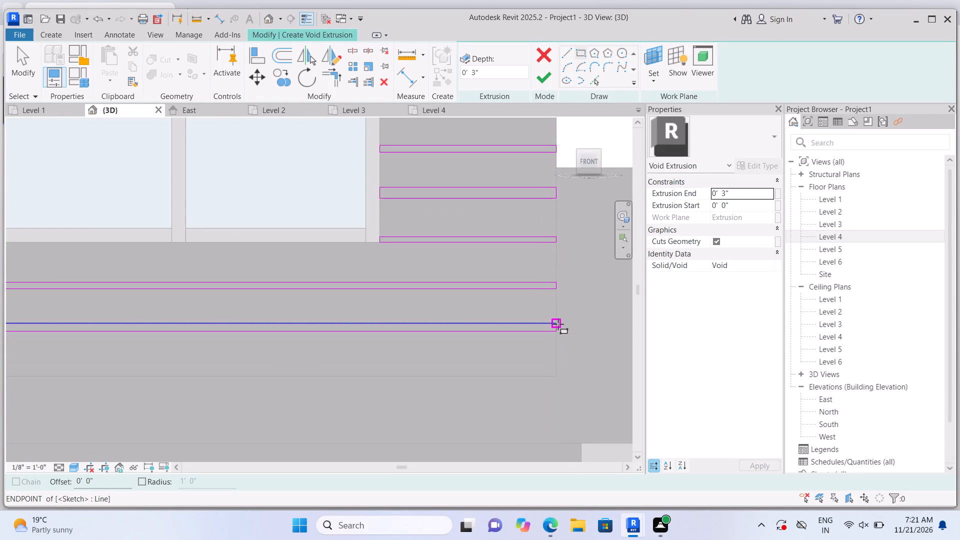
scroll(559, 325, down, 6)
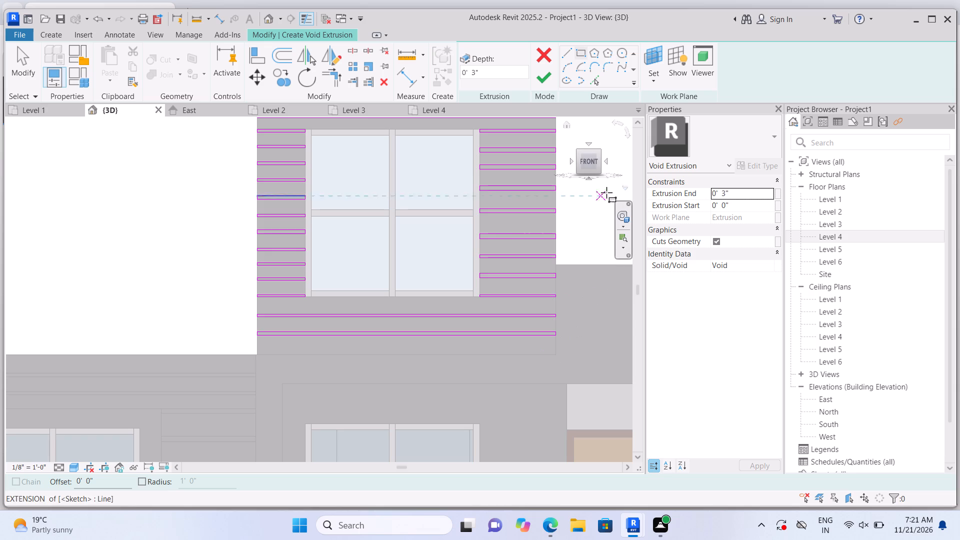
click(732, 191)
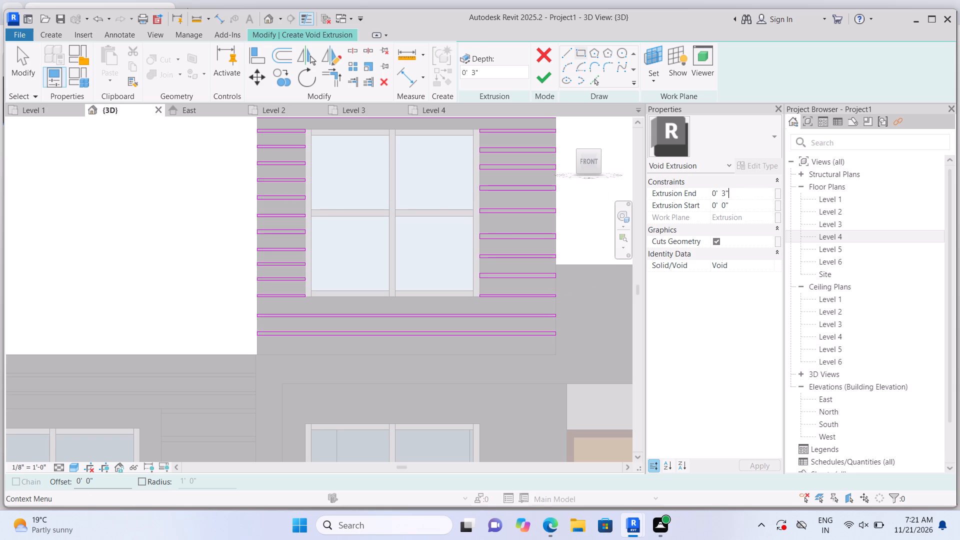
key(BackSpace)
key(BackSpace)
key(BackSpace)
key(BackSpace)
key(BackSpace)
key(BackSpace)
key(BackSpace)
key(BackSpace)
key(BackSpace)
key(BackSpace)
key(BackSpace)
key(BackSpace)
text(1")
key(Return)
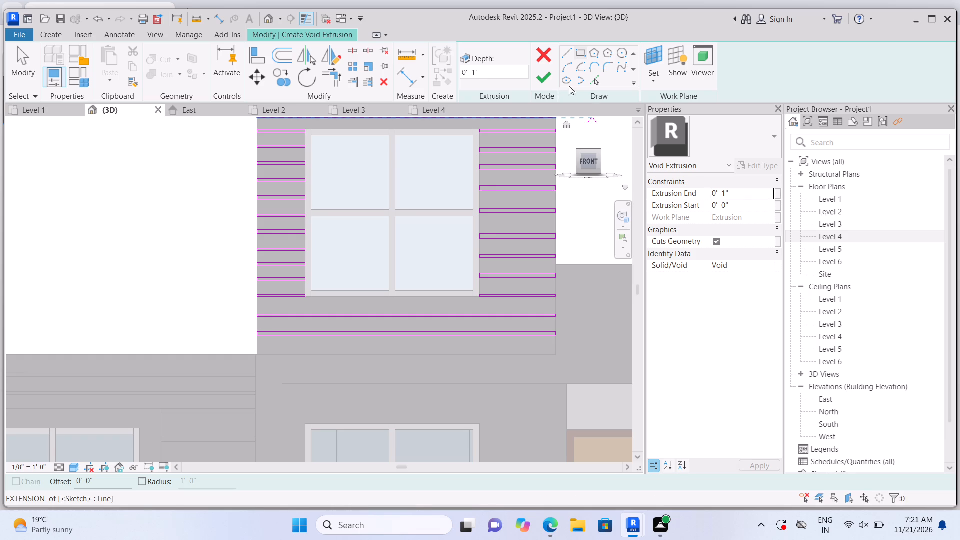
click(546, 77)
click(24, 319)
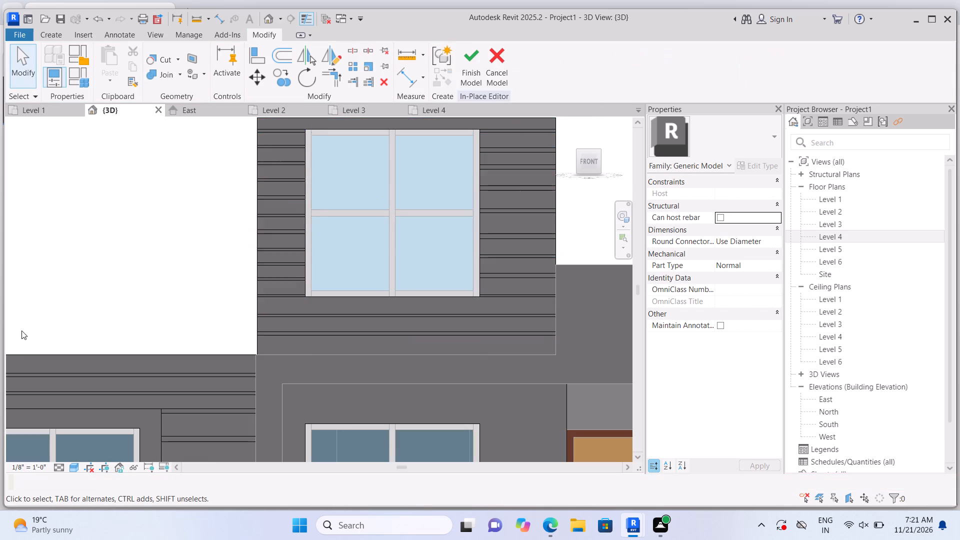
Start another void extrusion on the floor below, picking the wall face between the balcony window and door as its work plane.
scroll(19, 347, down, 2)
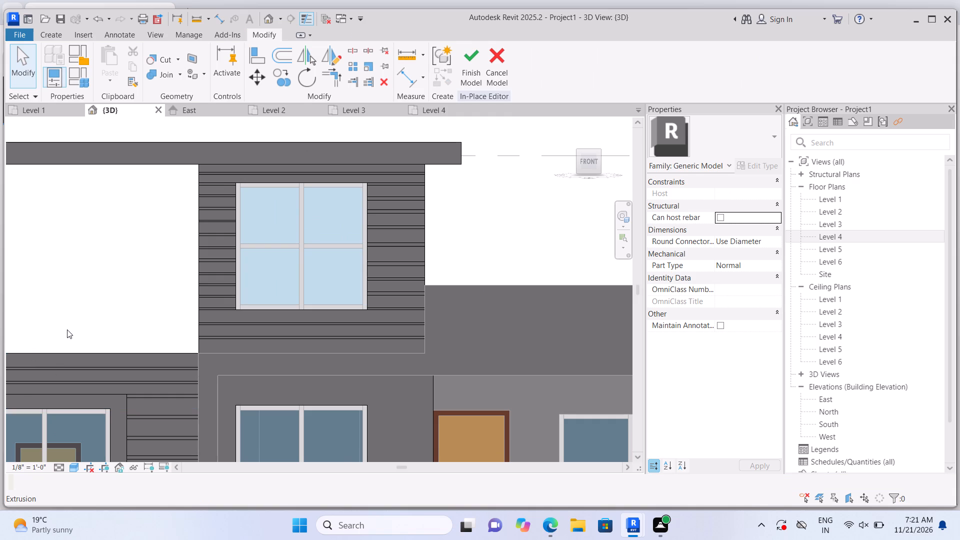
middle_drag(93, 314, 99, 137)
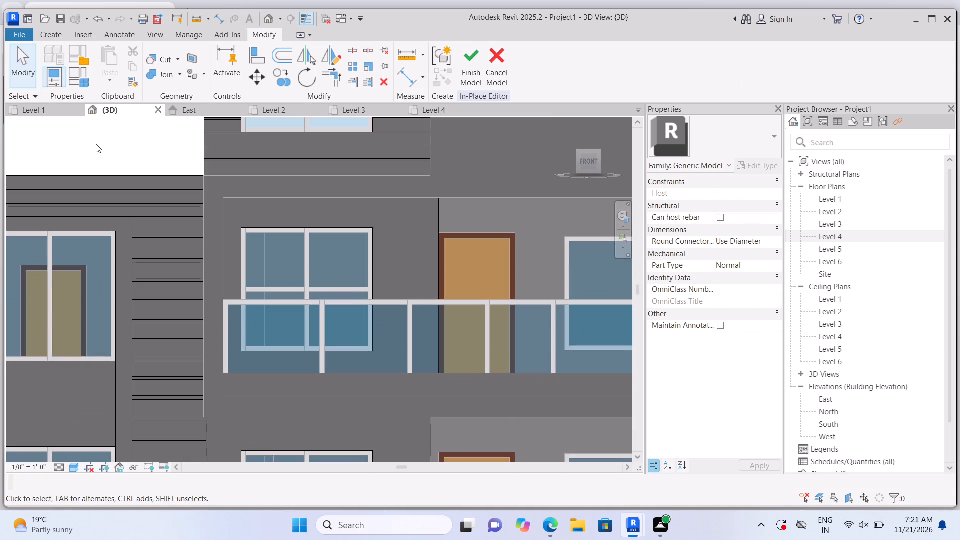
middle_drag(101, 162, 99, 210)
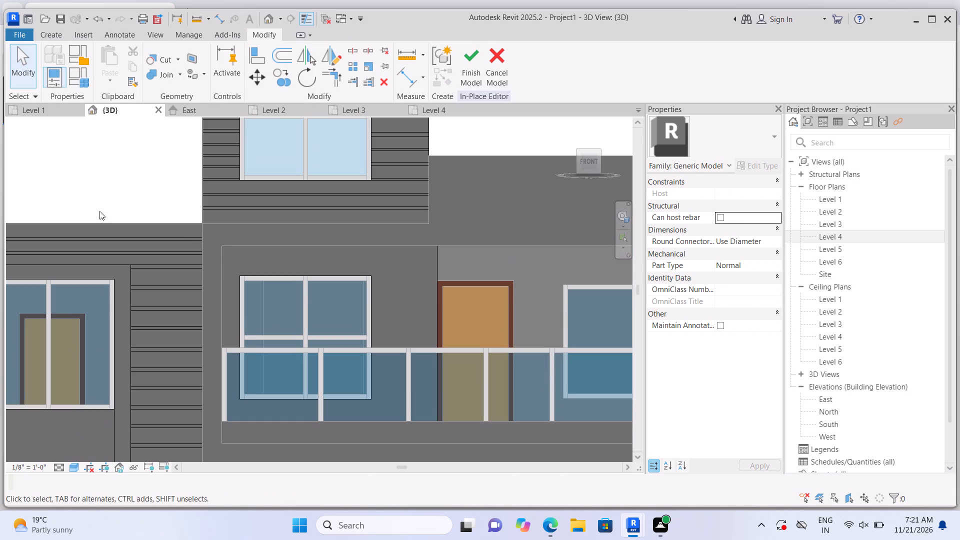
scroll(350, 289, down, 1)
middle_drag(347, 288, 254, 251)
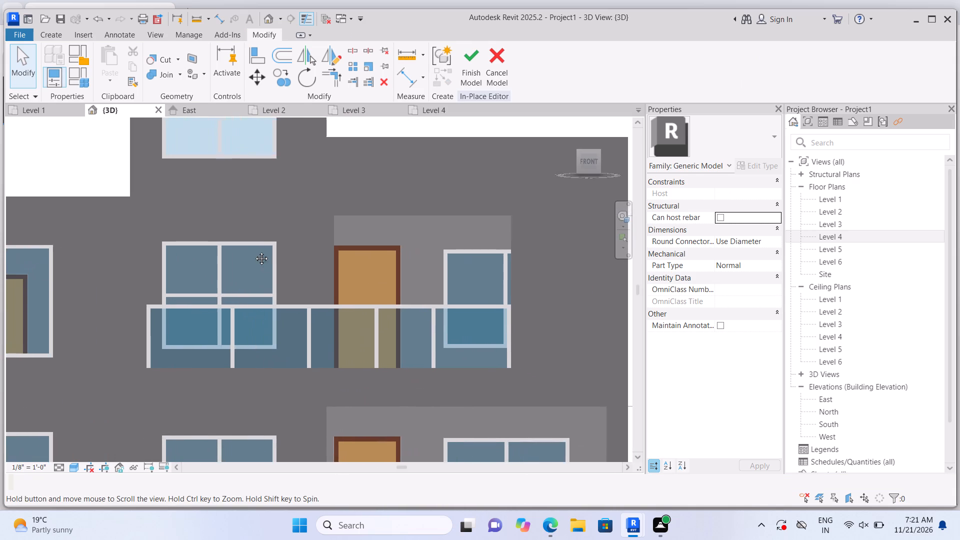
middle_drag(254, 251, 248, 247)
scroll(248, 247, up, 1)
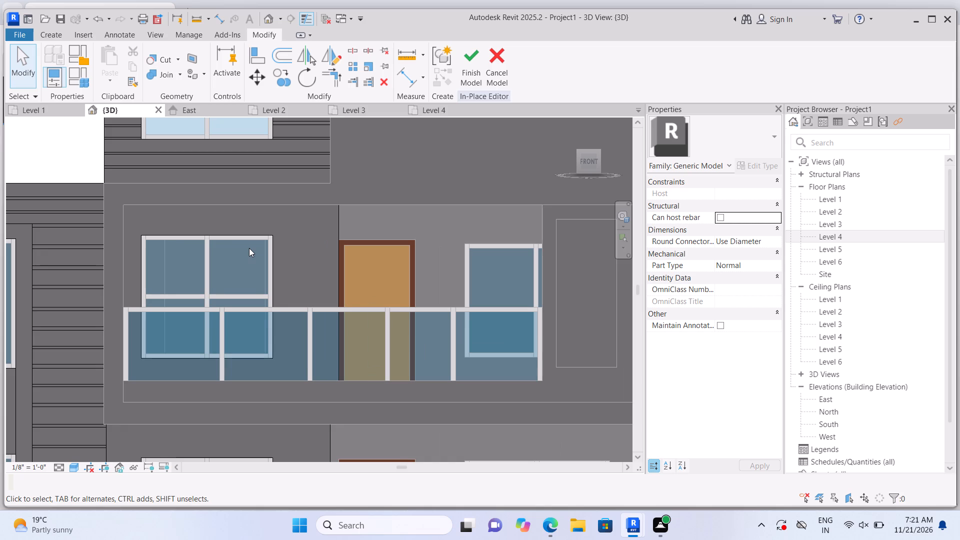
click(44, 37)
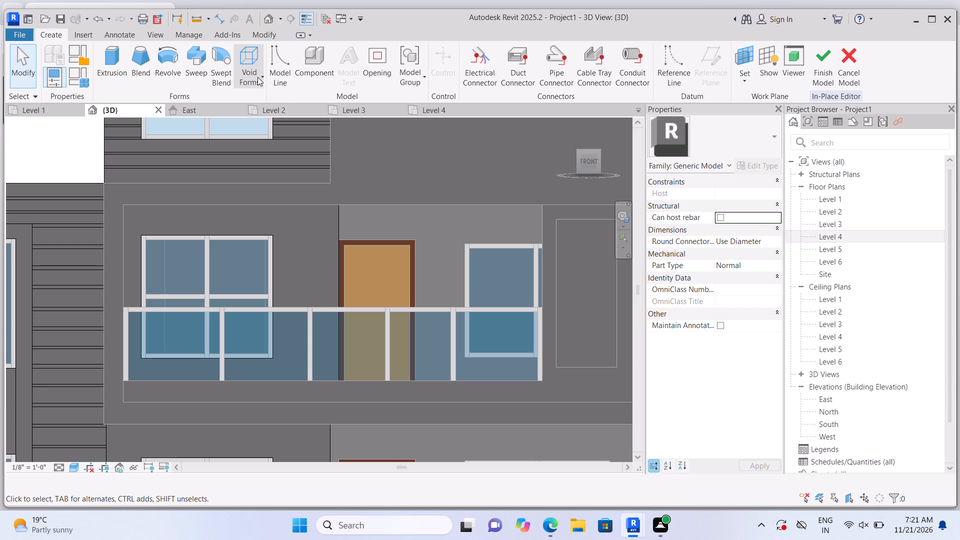
click(257, 77)
click(257, 103)
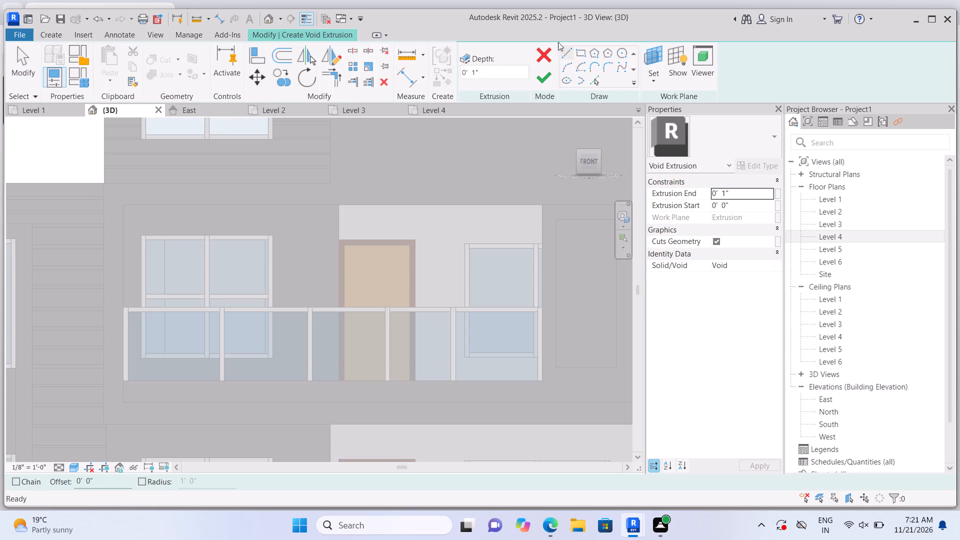
click(660, 86)
click(673, 129)
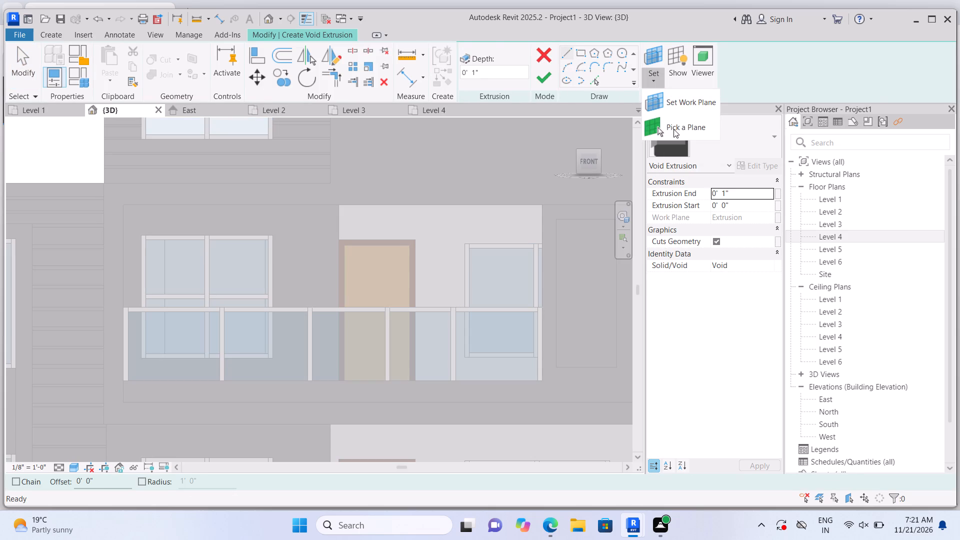
click(299, 272)
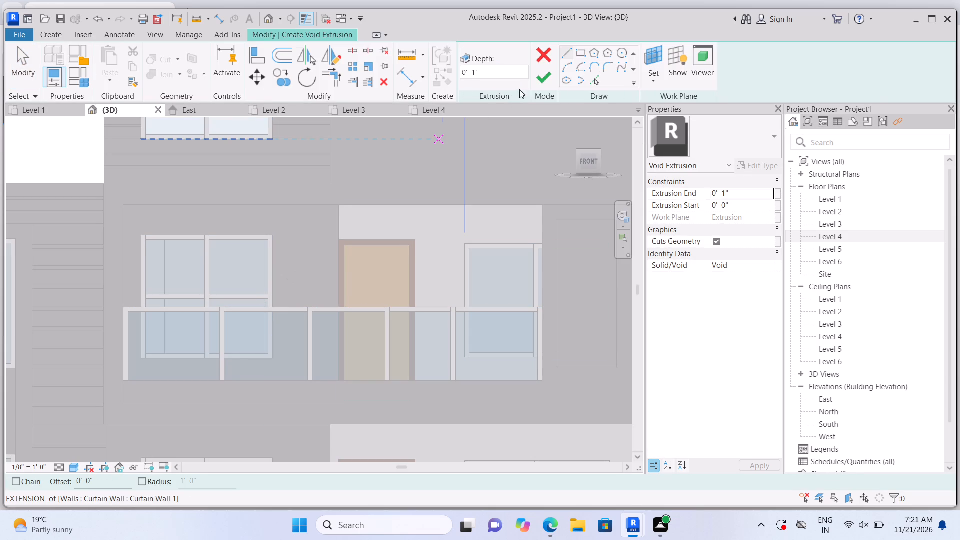
Sketch a thin horizontal rectangular strip above the balcony window, spanning the wall's full width up to the door recess edge.
click(583, 55)
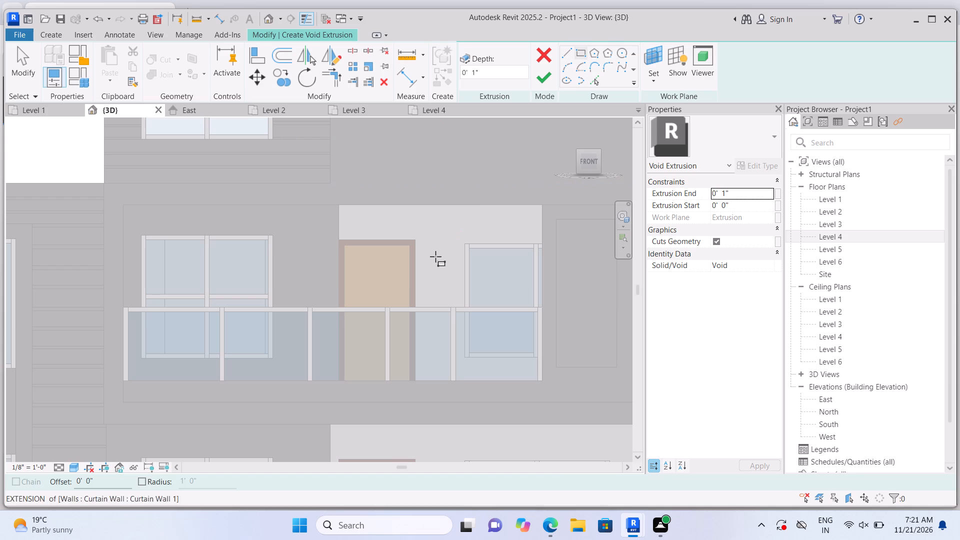
scroll(194, 243, up, 2)
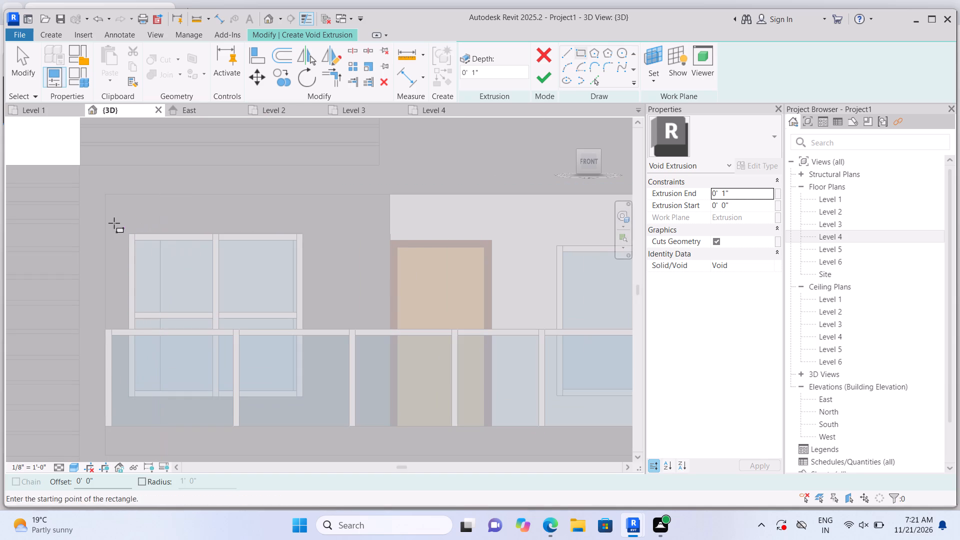
scroll(116, 212, up, 1)
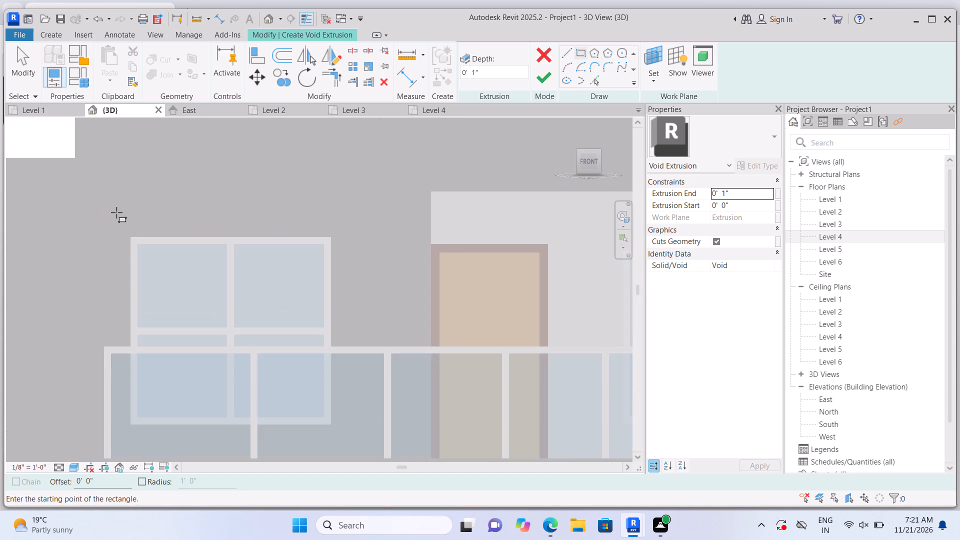
scroll(116, 212, up, 1)
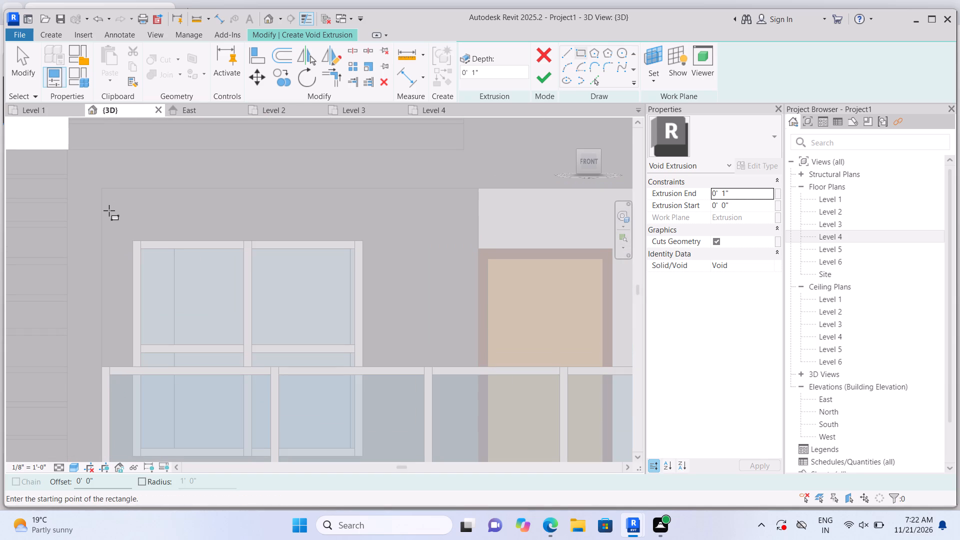
click(105, 205)
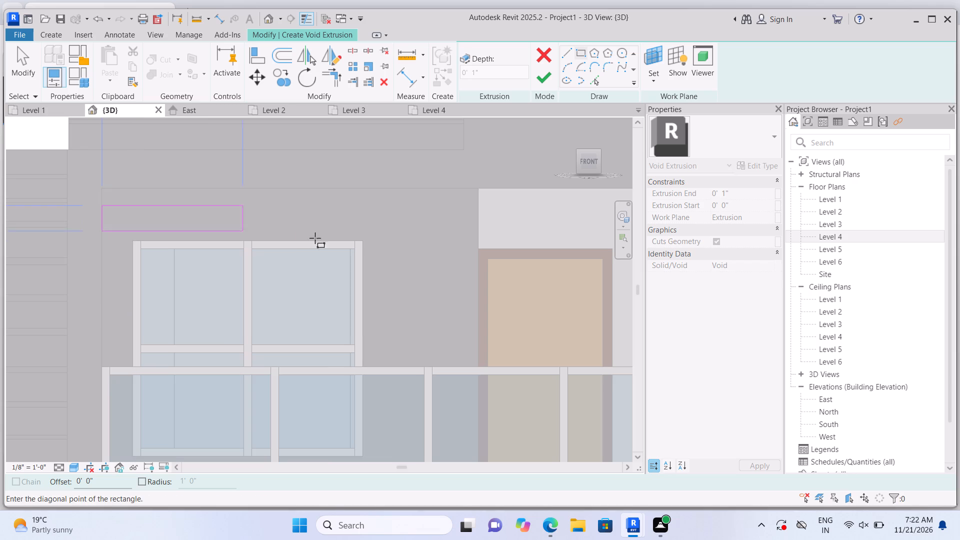
scroll(376, 227, up, 1)
scroll(450, 215, up, 5)
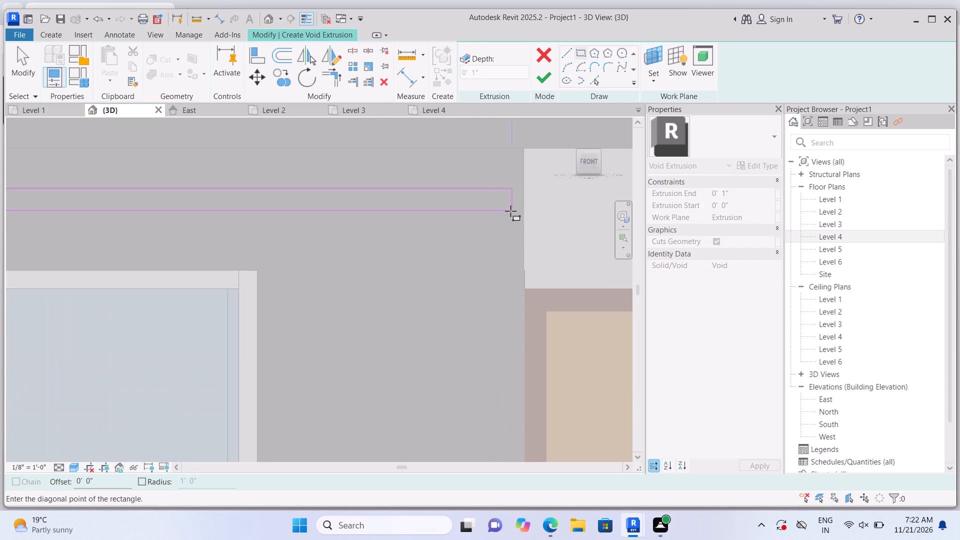
click(518, 192)
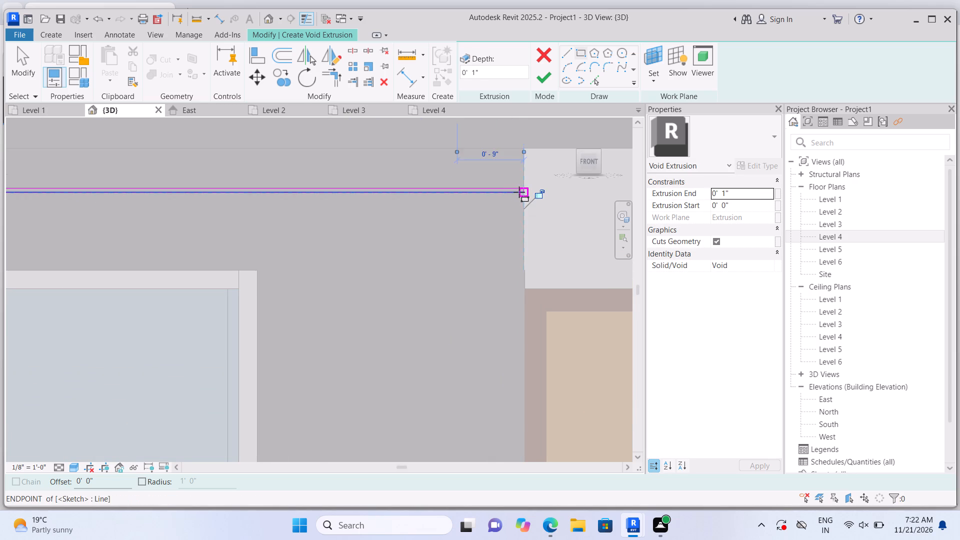
scroll(519, 192, down, 3)
key(Escape)
Sketch a second thin full-width strip between the first one and the head of the balcony window.
scroll(519, 193, down, 2)
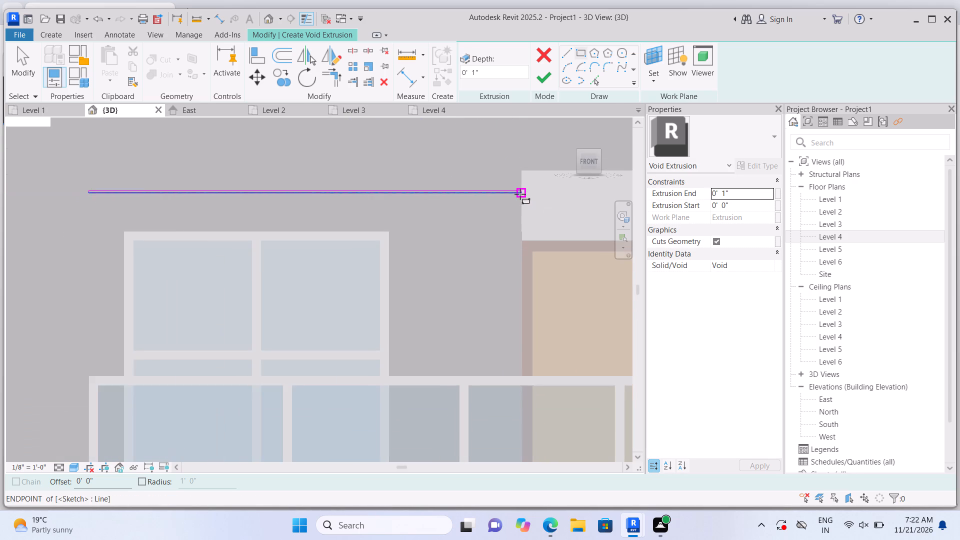
scroll(520, 195, down, 1)
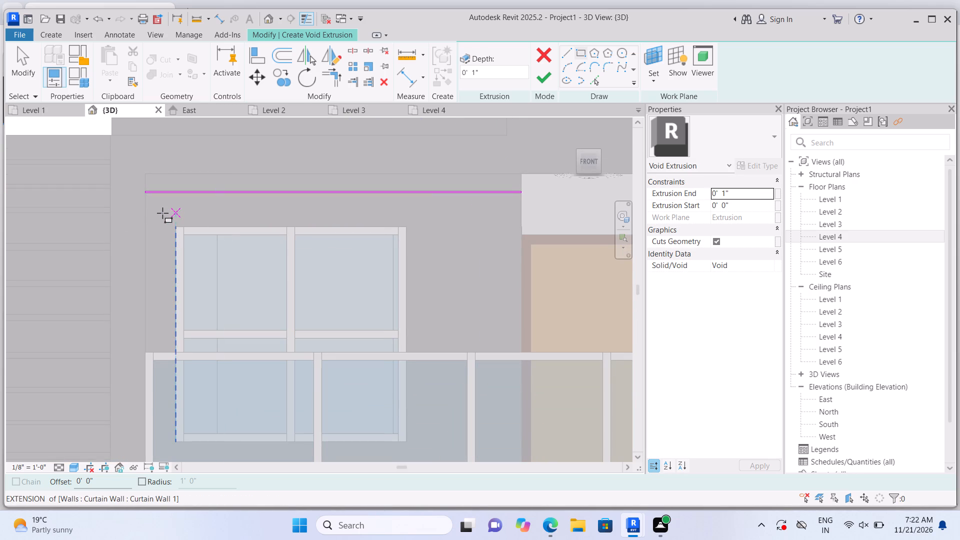
click(147, 212)
scroll(259, 230, up, 2)
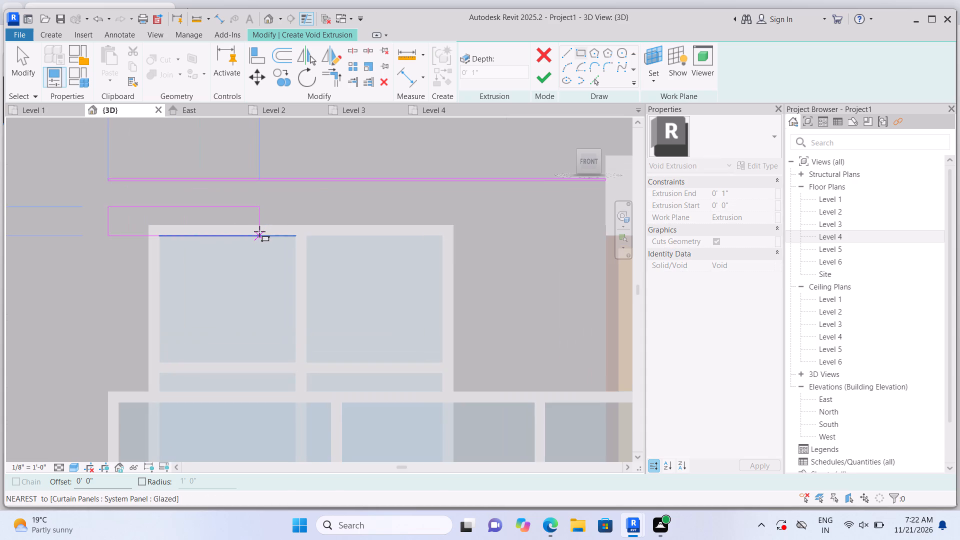
scroll(259, 231, up, 1)
scroll(495, 220, up, 2)
scroll(496, 220, down, 5)
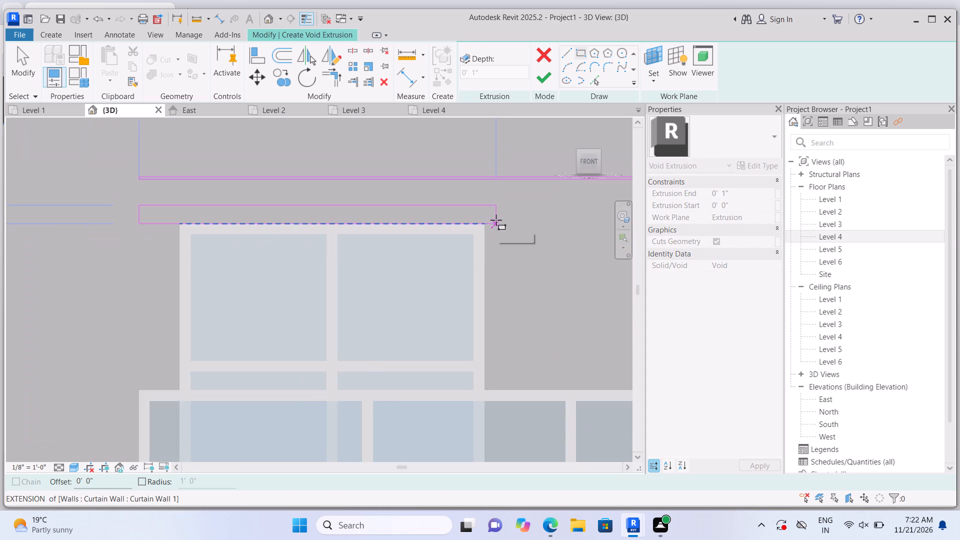
scroll(496, 220, down, 4)
scroll(574, 215, up, 8)
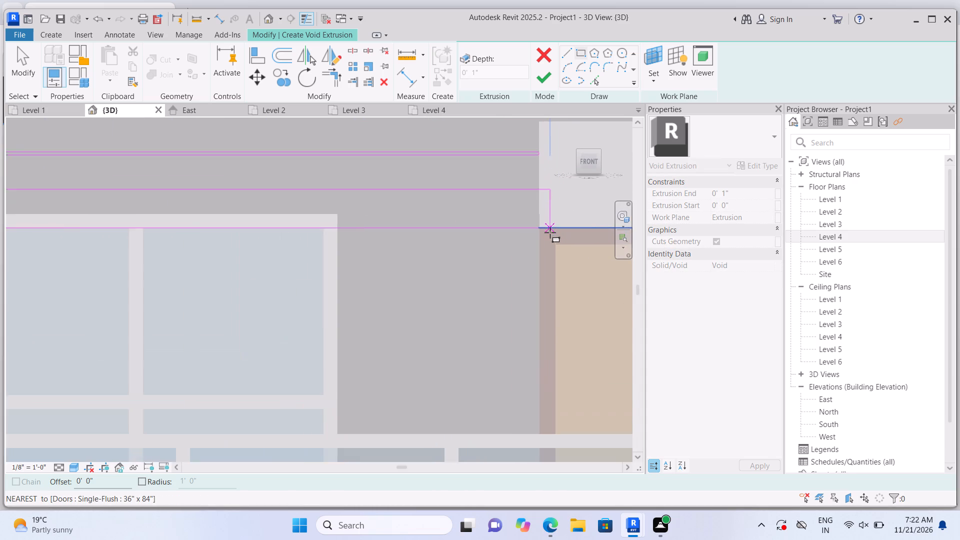
scroll(550, 232, up, 3)
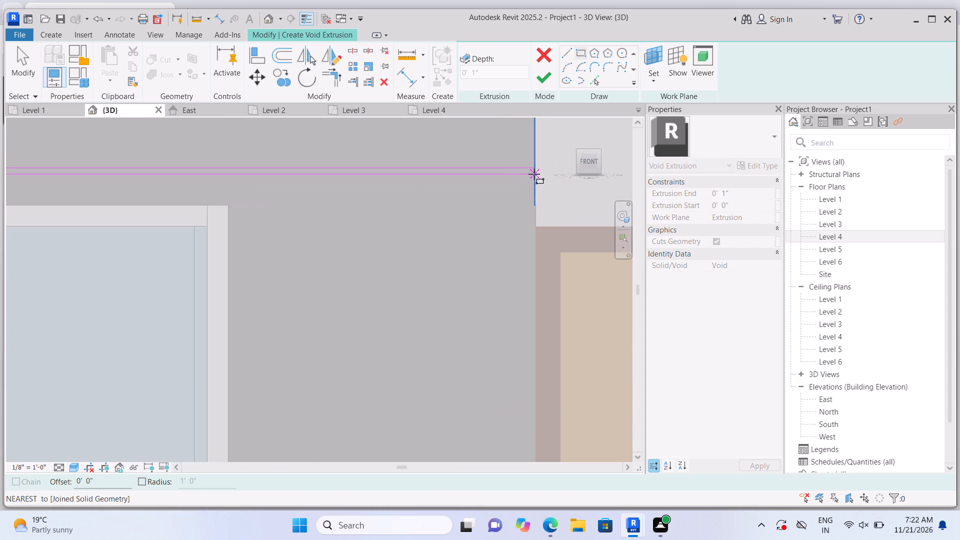
click(534, 174)
key(Escape)
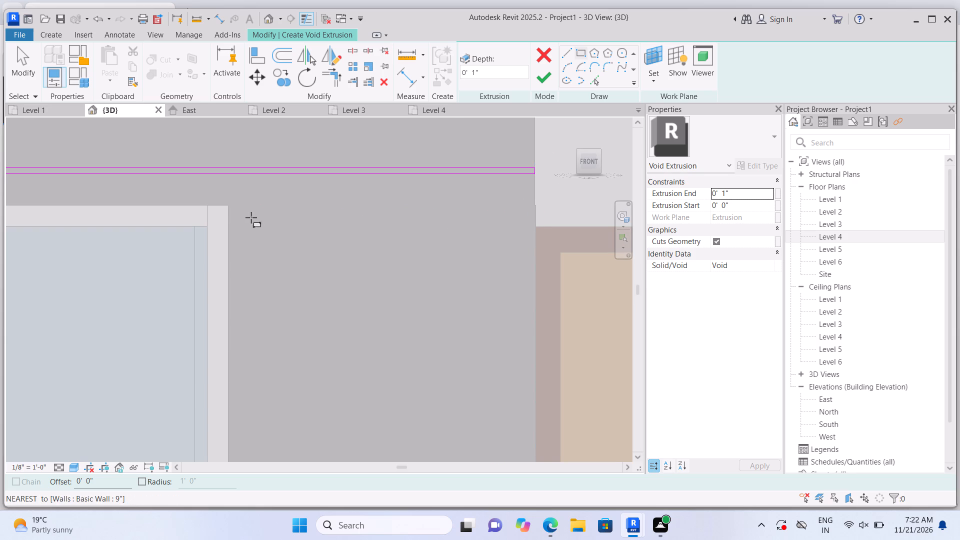
Sketch two thin strips level with the balcony window's head, one on each side from the window frame to the wall edge.
click(228, 206)
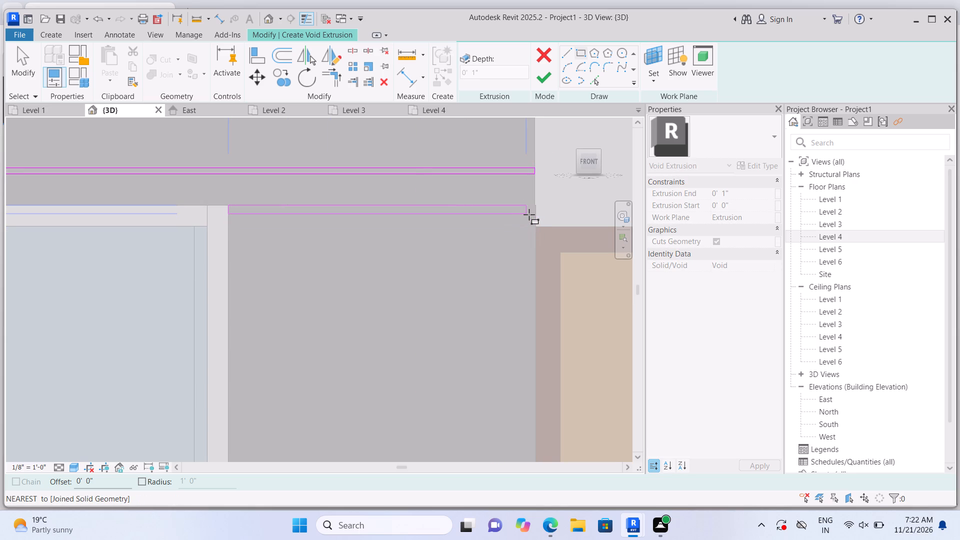
click(534, 212)
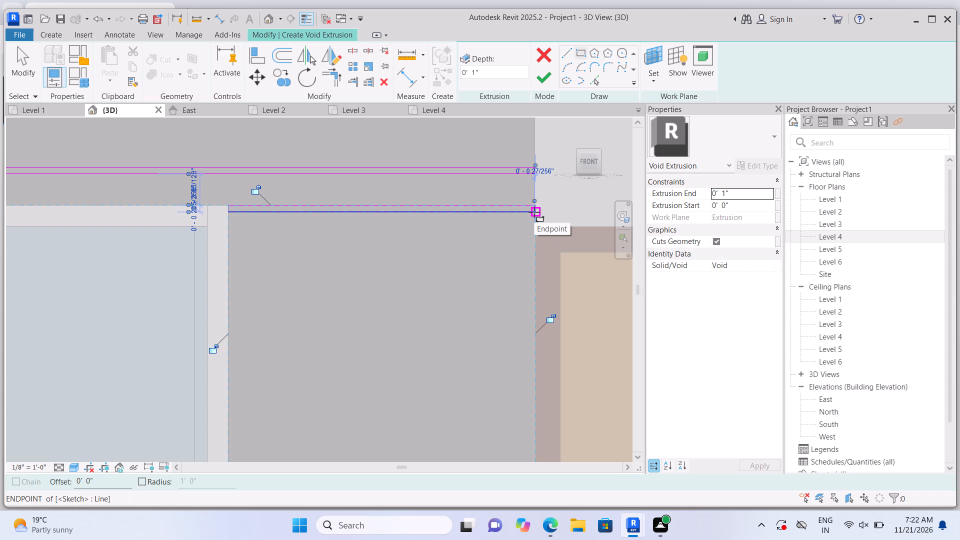
scroll(552, 214, down, 2)
scroll(592, 229, down, 4)
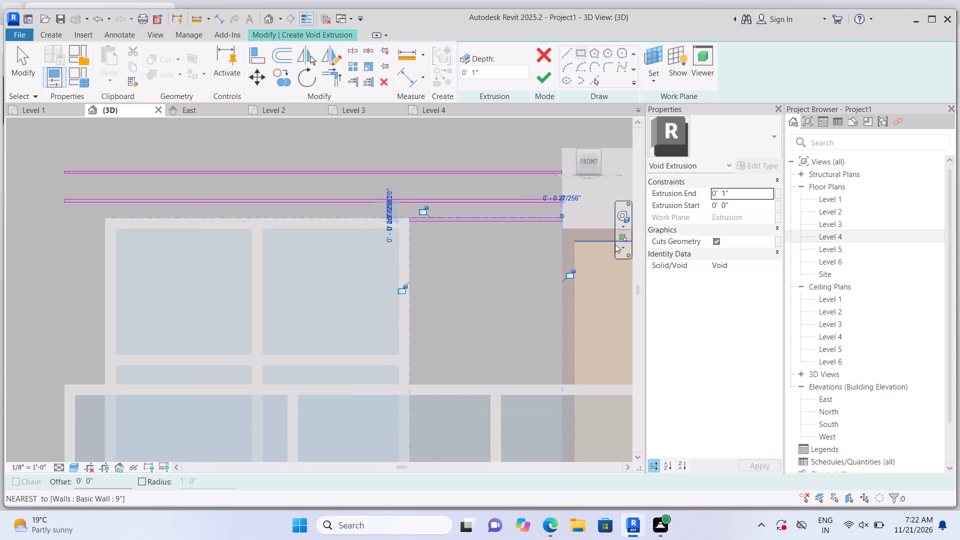
scroll(615, 244, down, 1)
scroll(448, 282, up, 3)
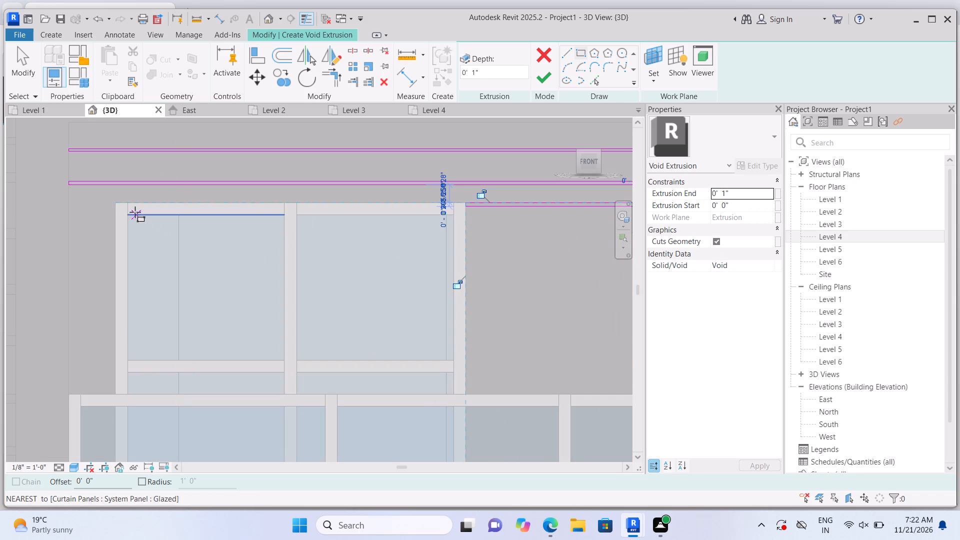
click(112, 204)
scroll(77, 225, up, 3)
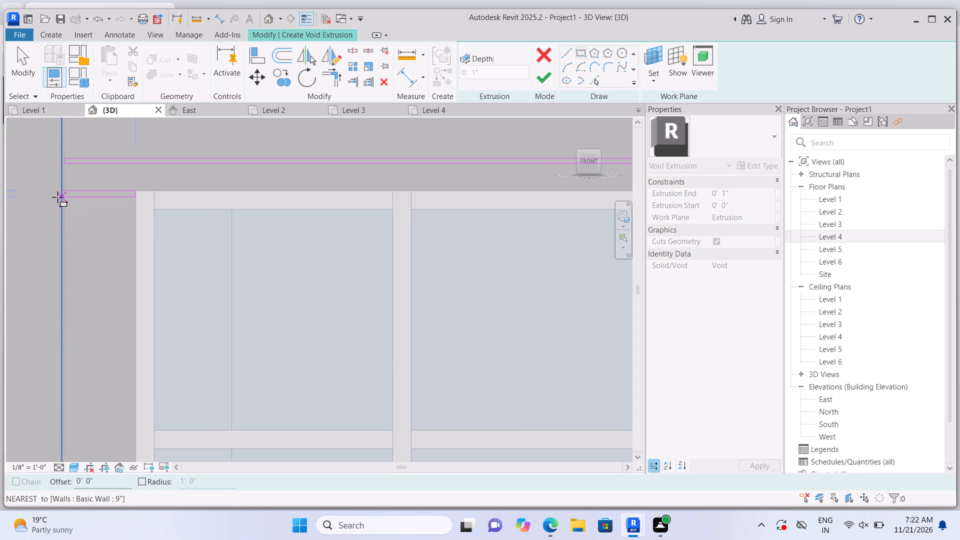
click(57, 197)
key(Escape)
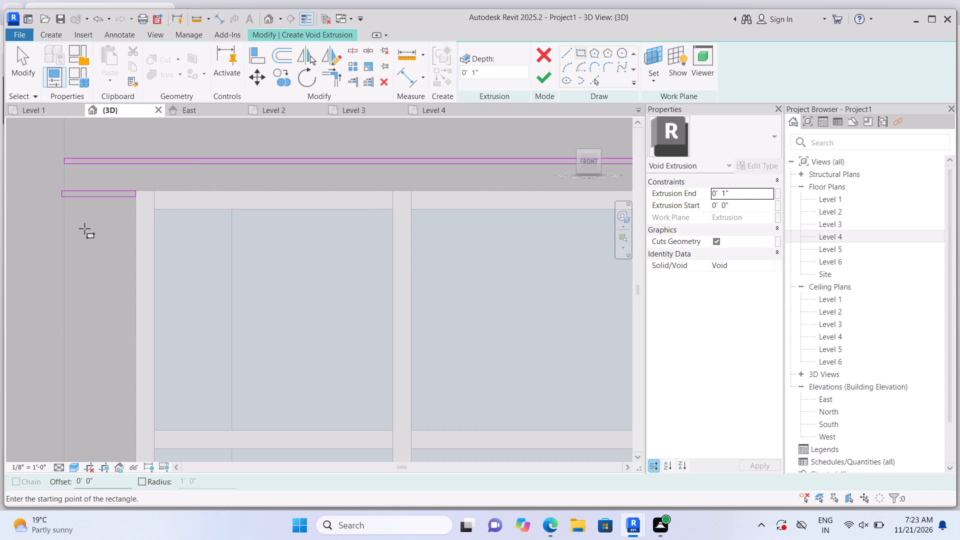
Sketch two thin strips, about 9.6" long, spaced below the head-level strip between the wall's left edge and the balcony window frame.
click(66, 228)
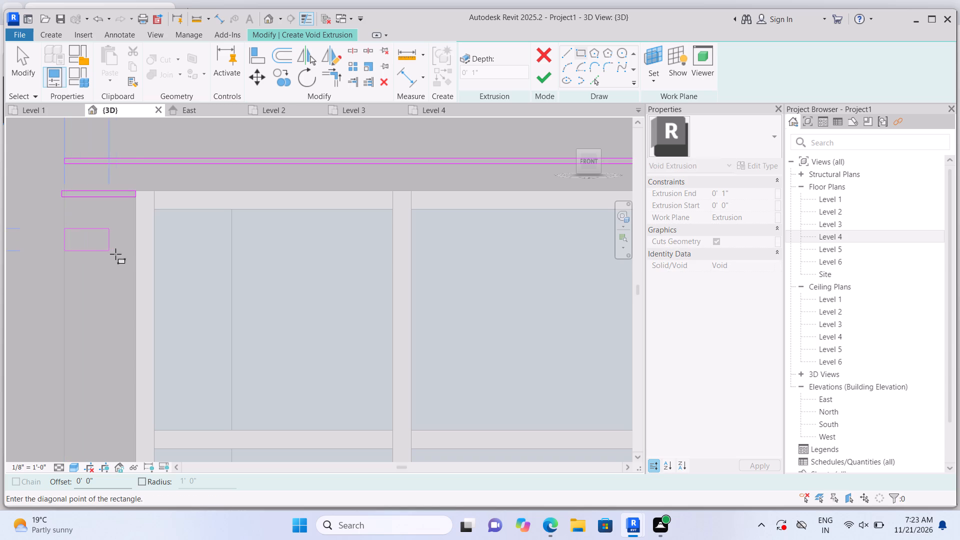
click(131, 235)
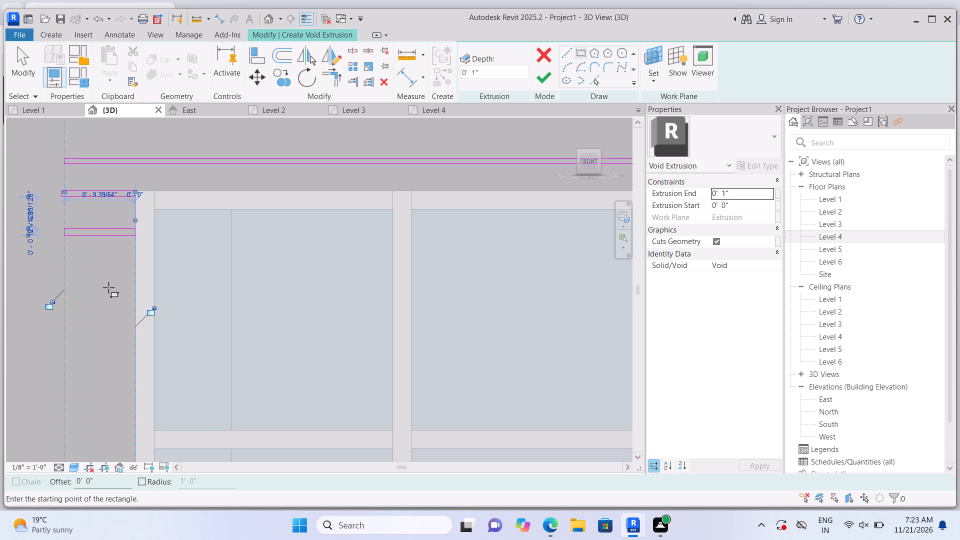
key(Escape)
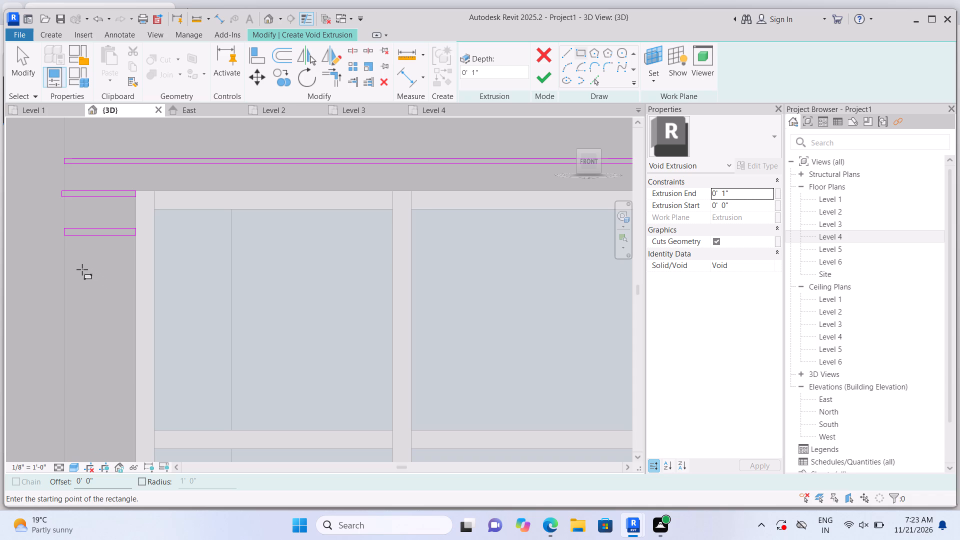
click(67, 269)
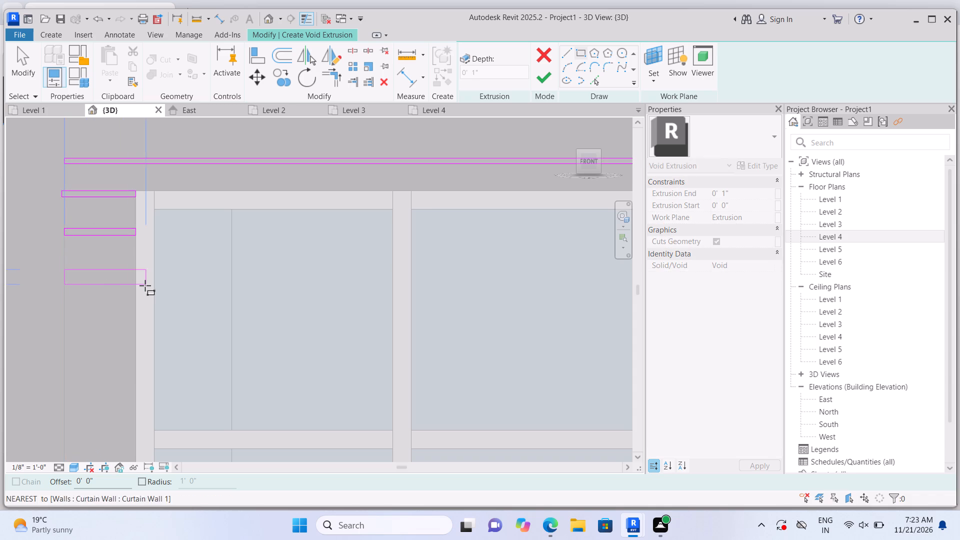
click(132, 275)
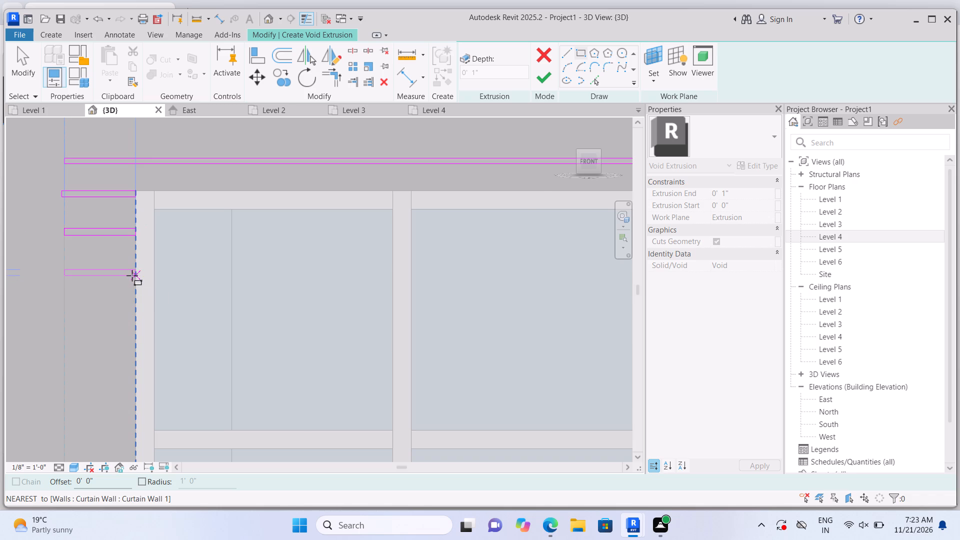
middle_drag(112, 326, 108, 216)
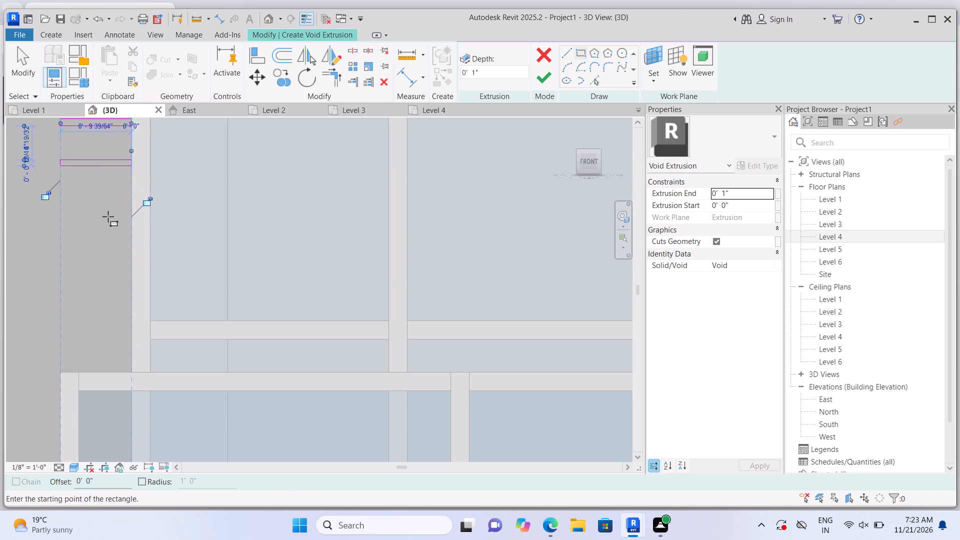
key(Escape)
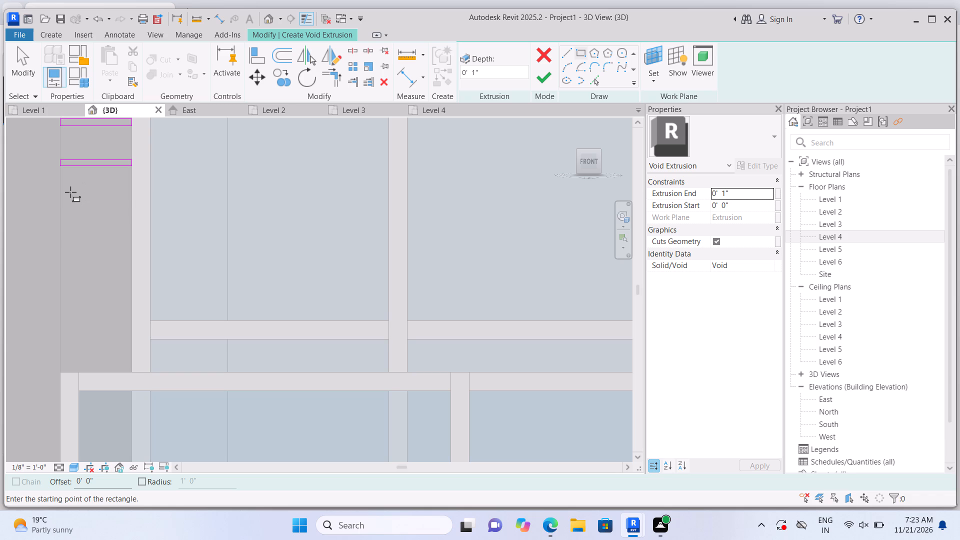
Continue the column left of the balcony window with three more thin, evenly spaced strips about 9.6" long, running down the wall.
click(65, 199)
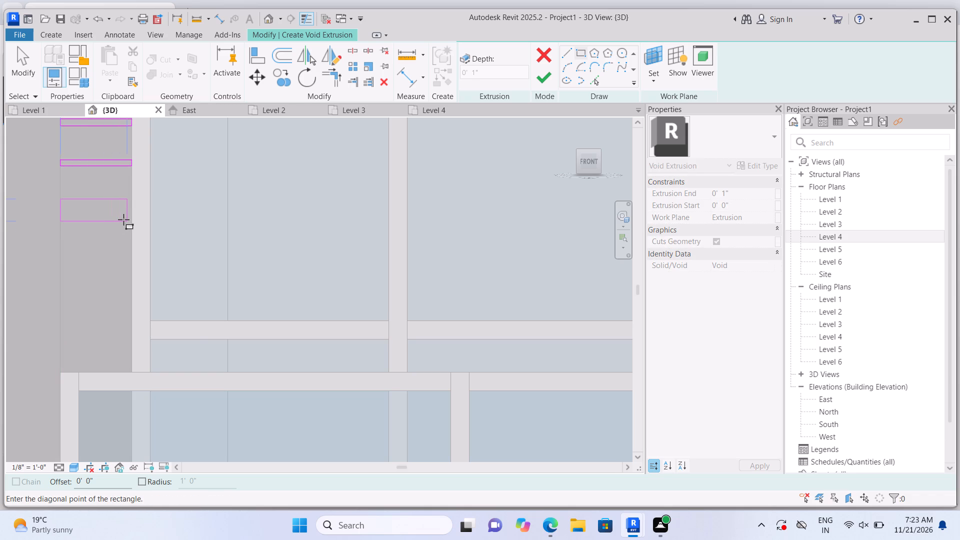
click(128, 206)
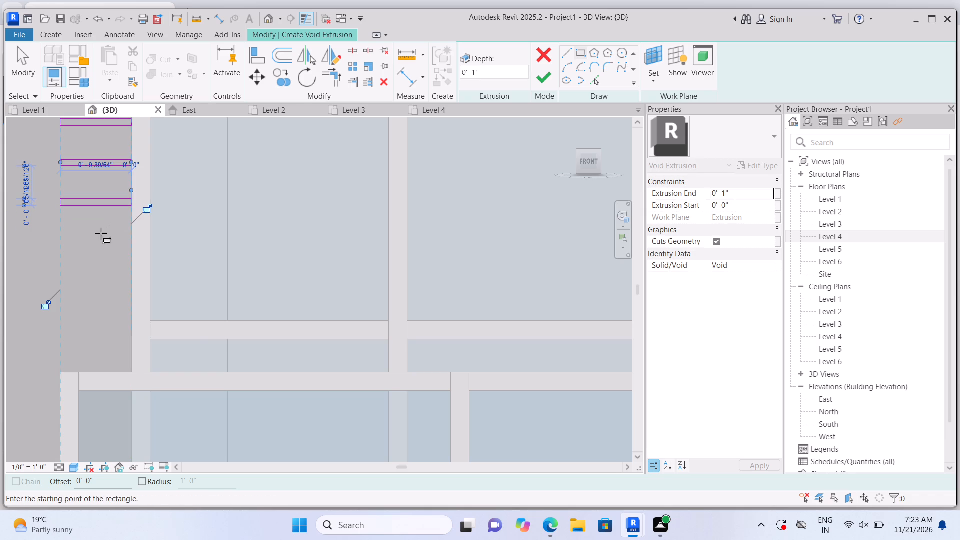
click(61, 239)
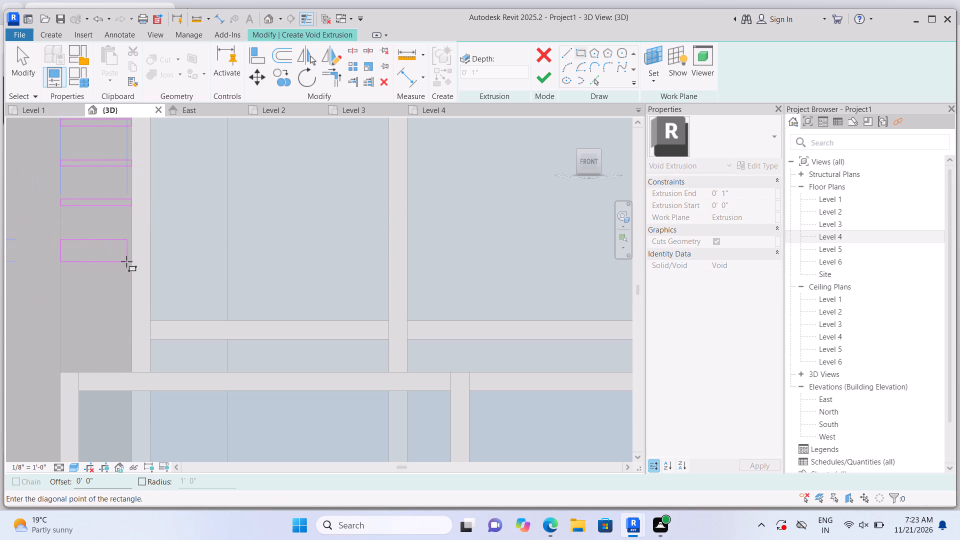
click(128, 246)
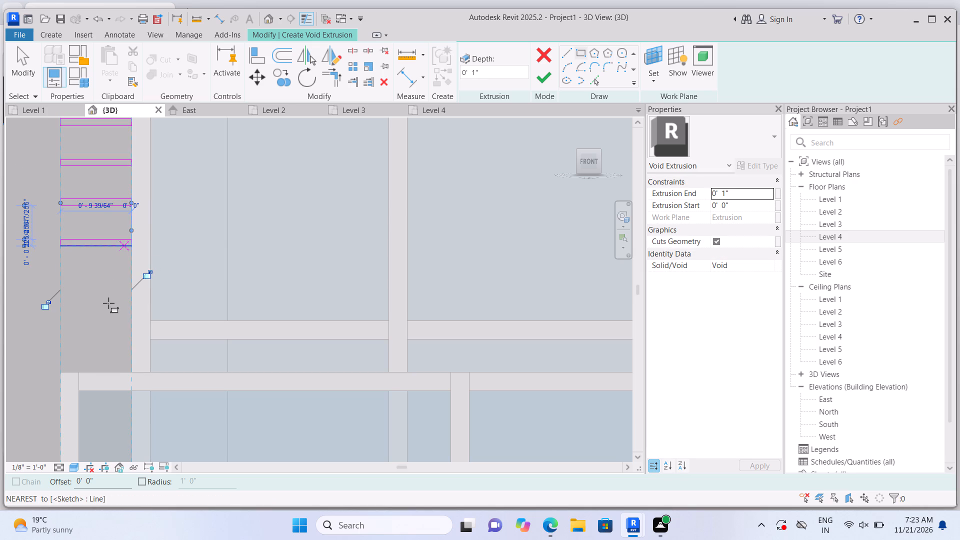
click(65, 284)
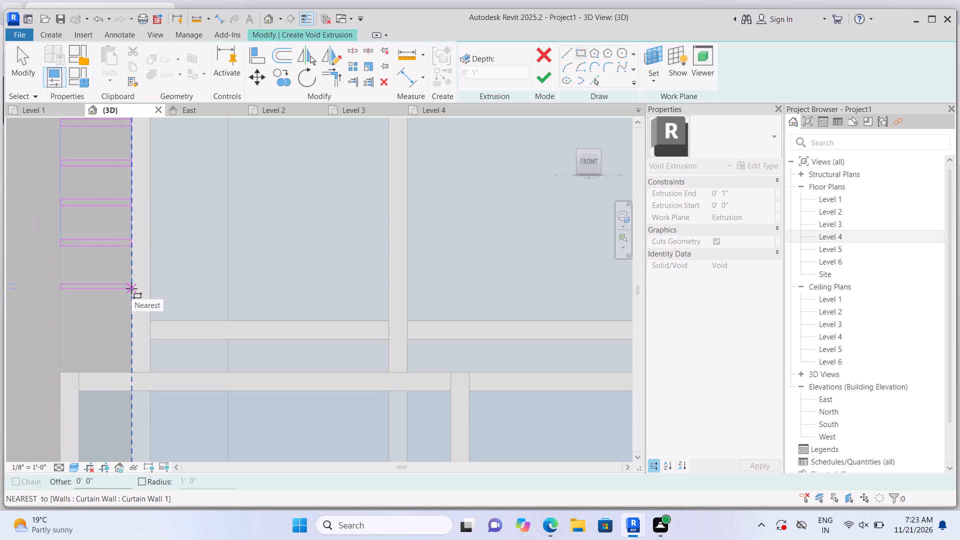
click(131, 288)
middle_drag(89, 318, 90, 238)
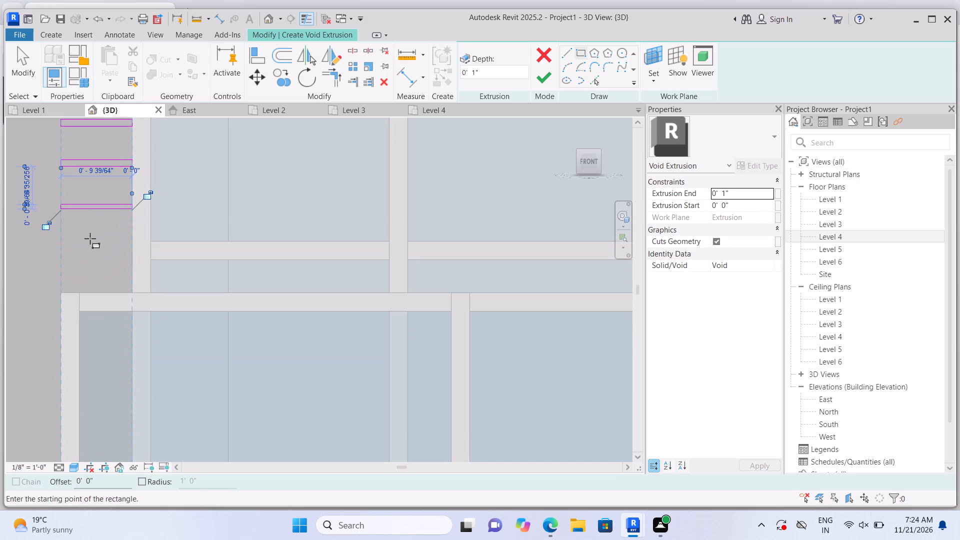
key(Escape)
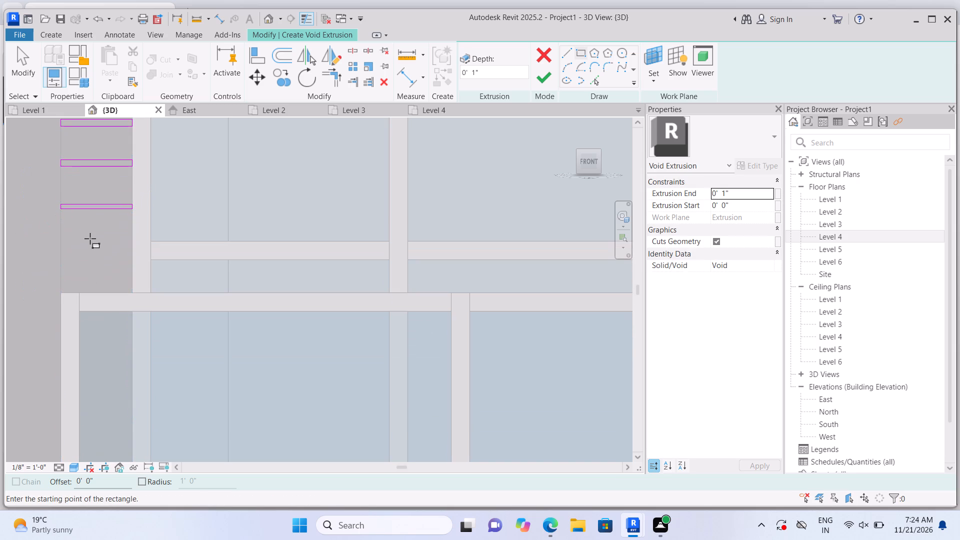
Add three more strips left of the balcony window: beside its horizontal mullion, directly above the railing's top rail, and just below that rail.
click(63, 243)
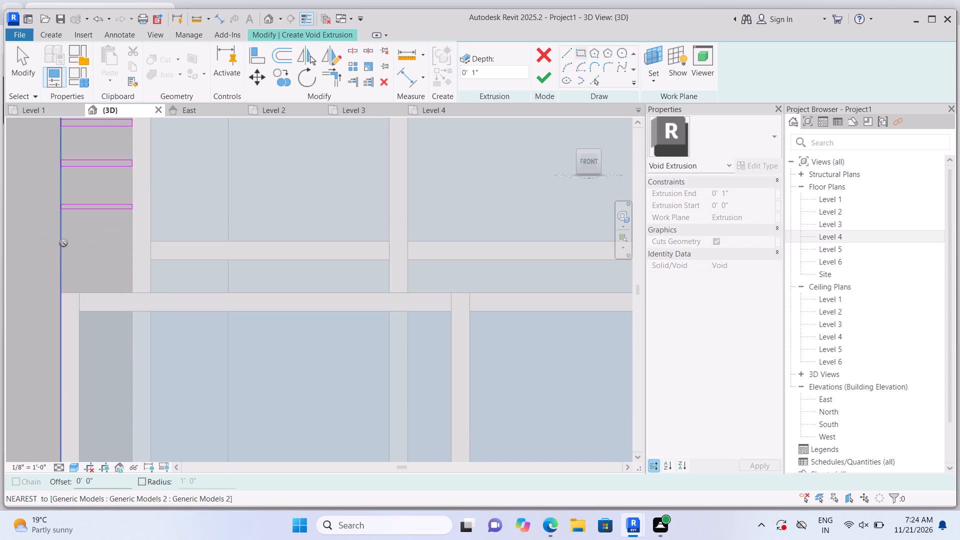
click(128, 249)
click(66, 291)
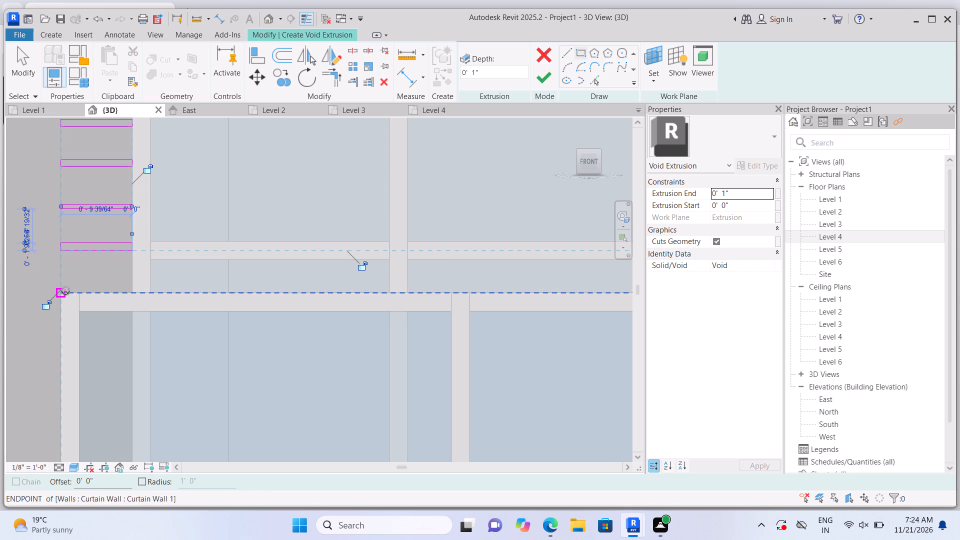
click(130, 285)
middle_drag(104, 236, 104, 231)
scroll(106, 220, down, 5)
scroll(117, 394, up, 3)
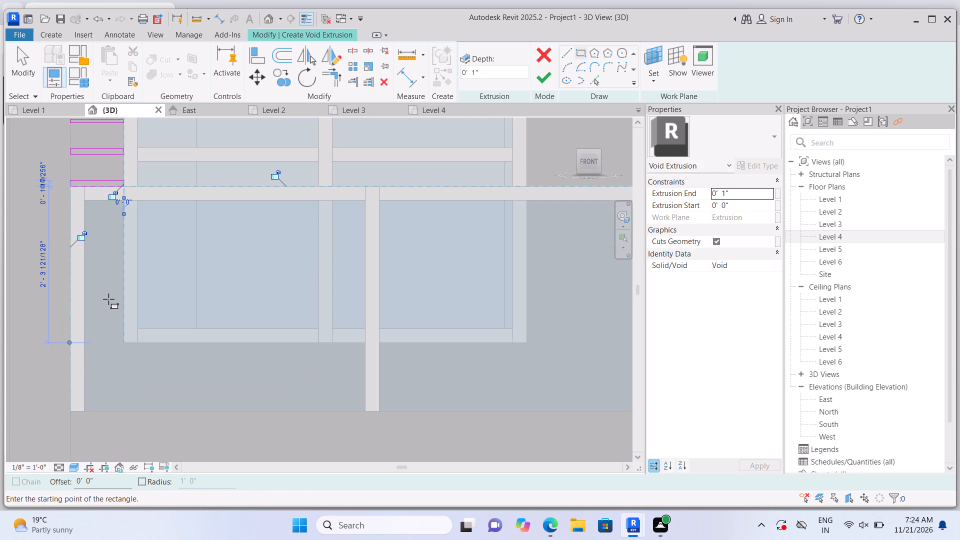
key(Escape)
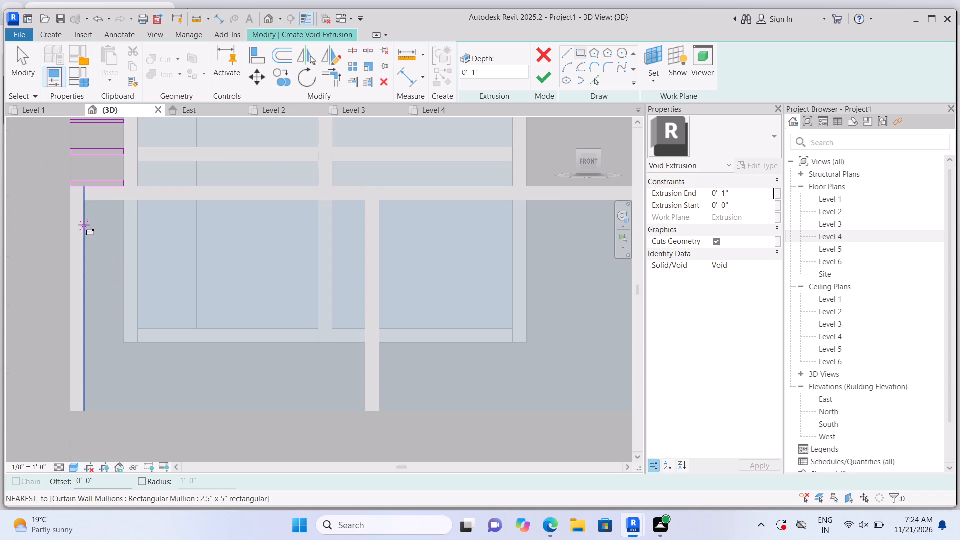
click(75, 220)
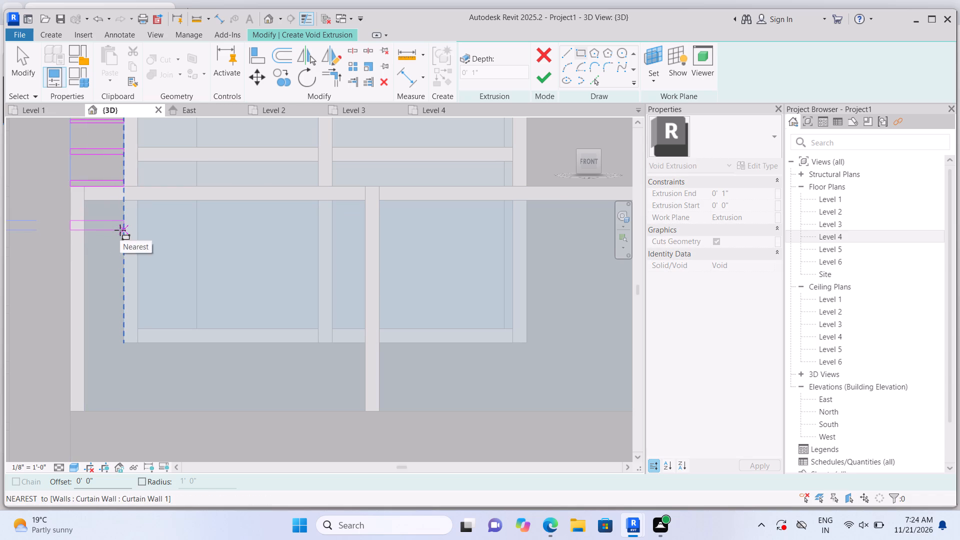
click(118, 228)
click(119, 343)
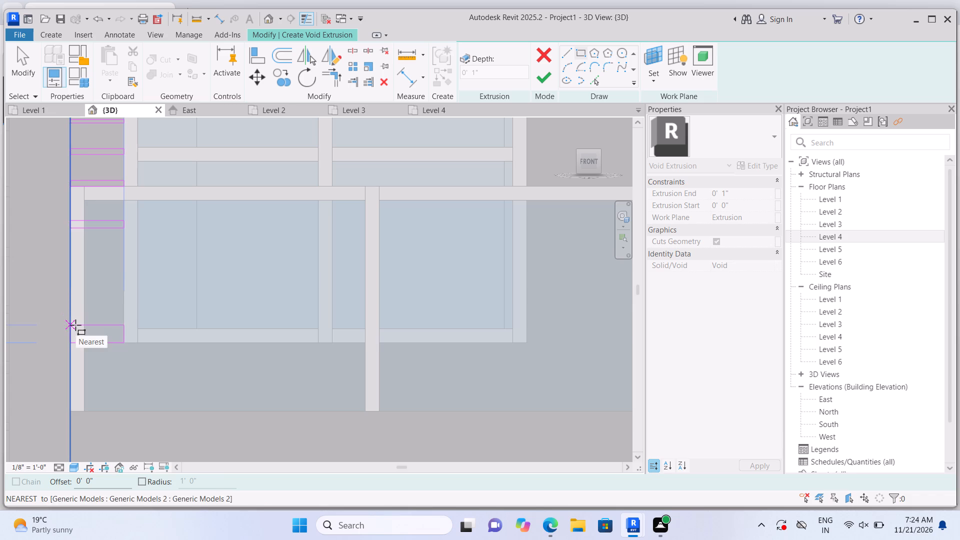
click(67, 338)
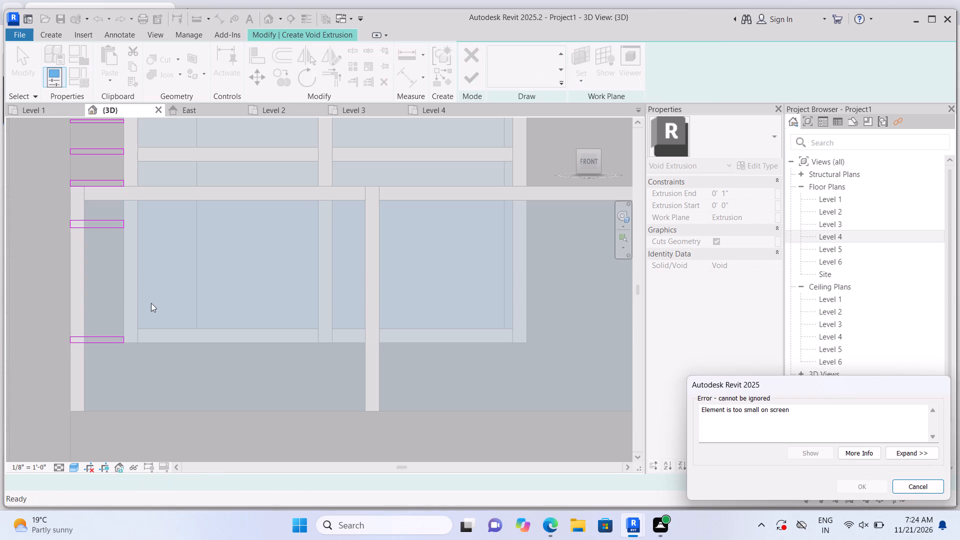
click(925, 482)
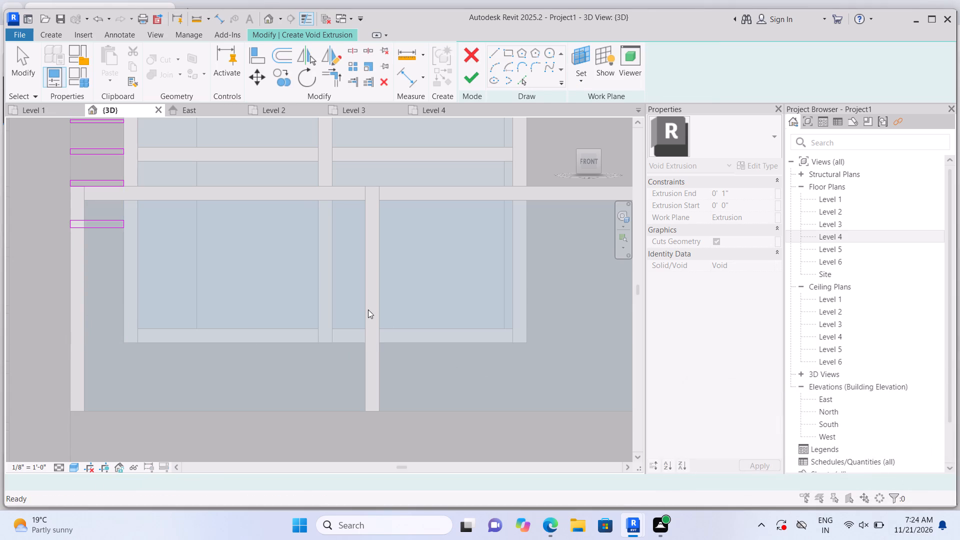
Sketch a thin strip level with the balcony window's sill, from the window frame's bottom corner to the wall's left edge.
click(507, 54)
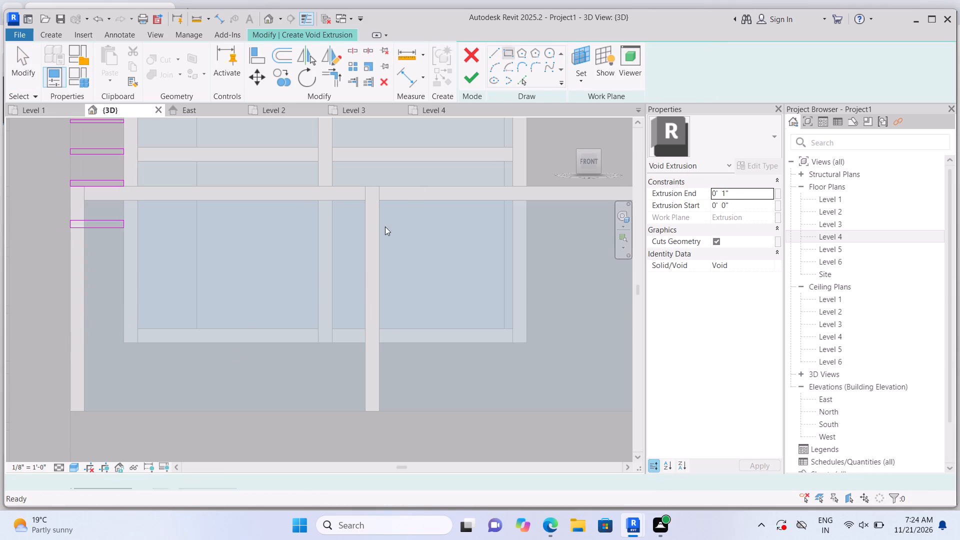
click(124, 344)
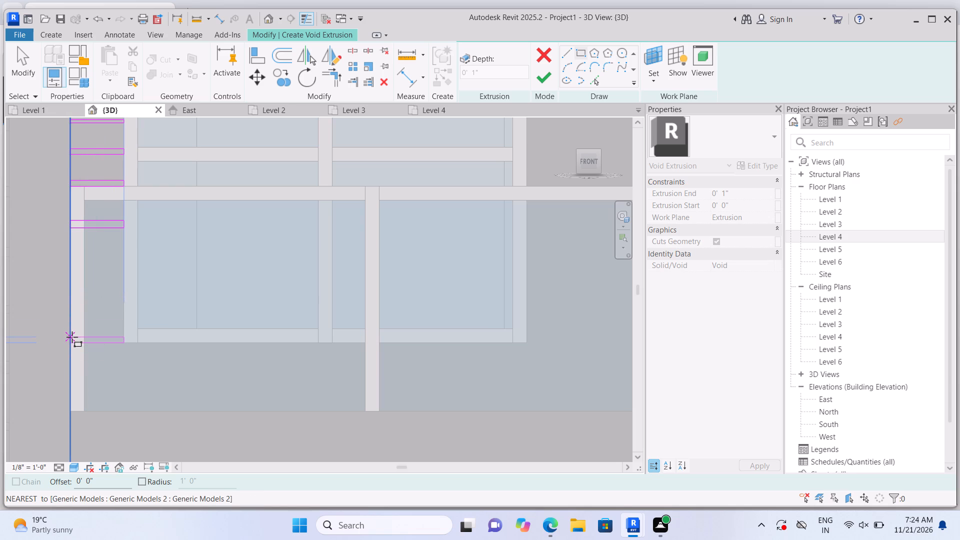
click(72, 337)
key(Escape)
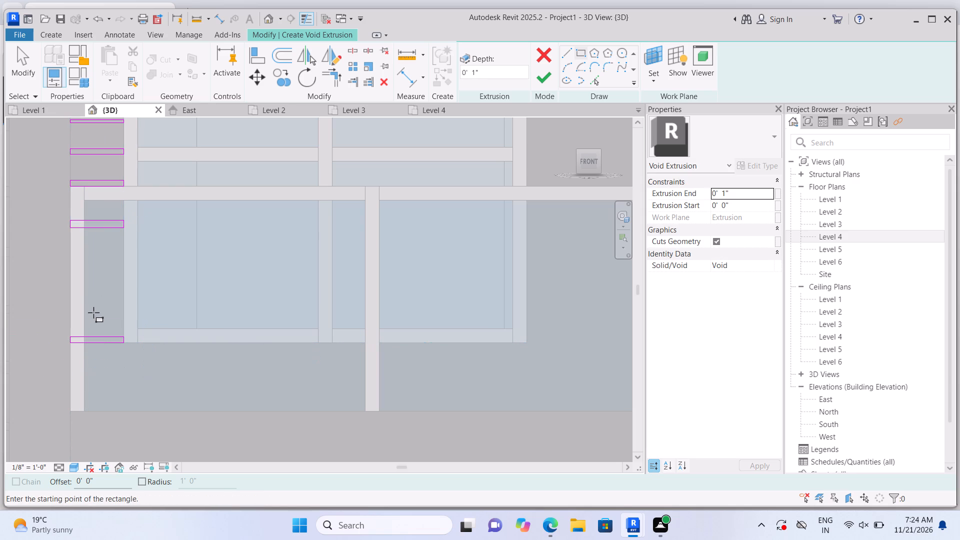
Fill the gap between the sill-level strip and the one below the top rail with three more thin, spaced strips left of the window.
click(122, 307)
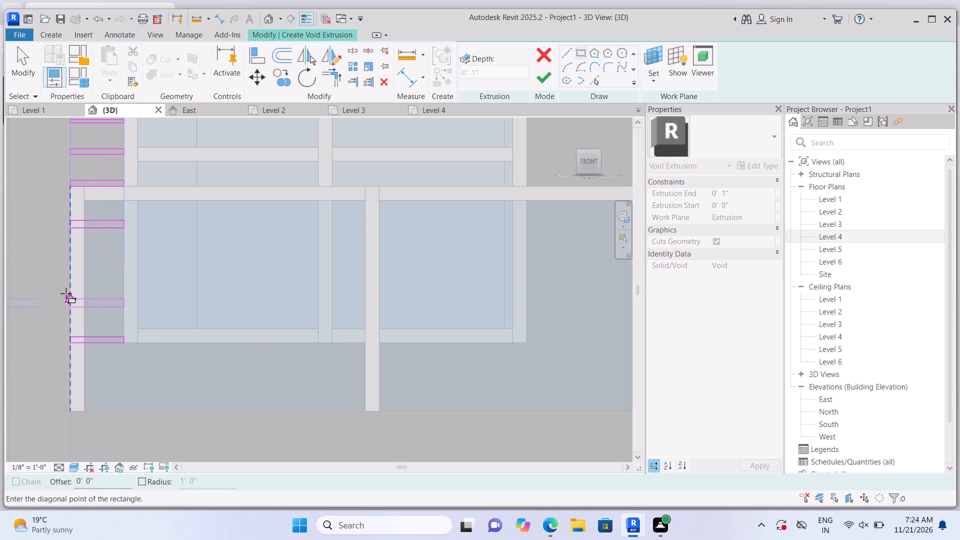
scroll(65, 299, up, 3)
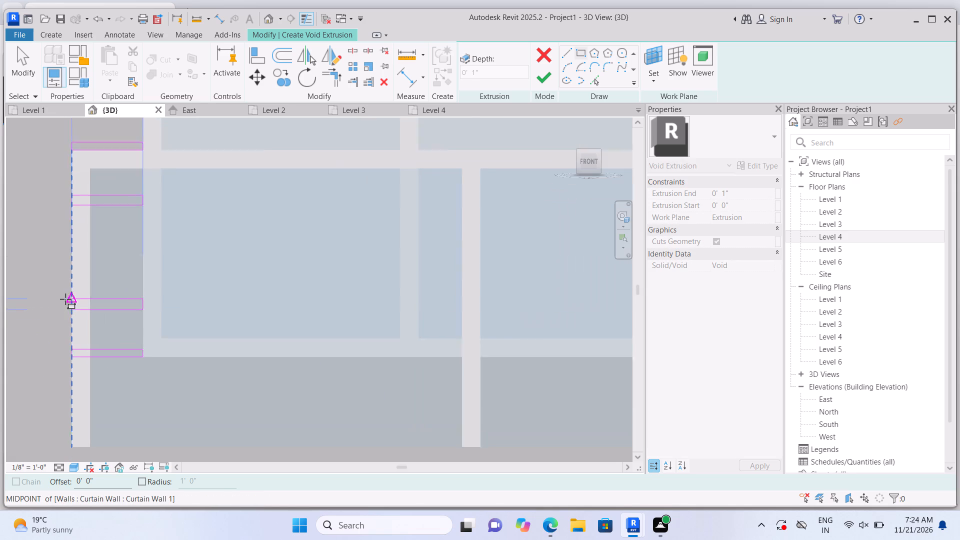
click(69, 300)
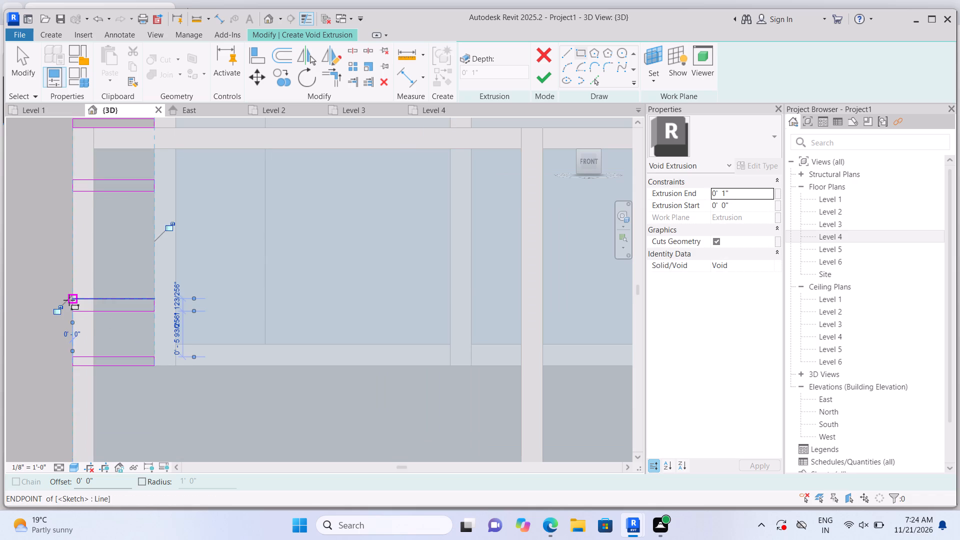
key(Escape)
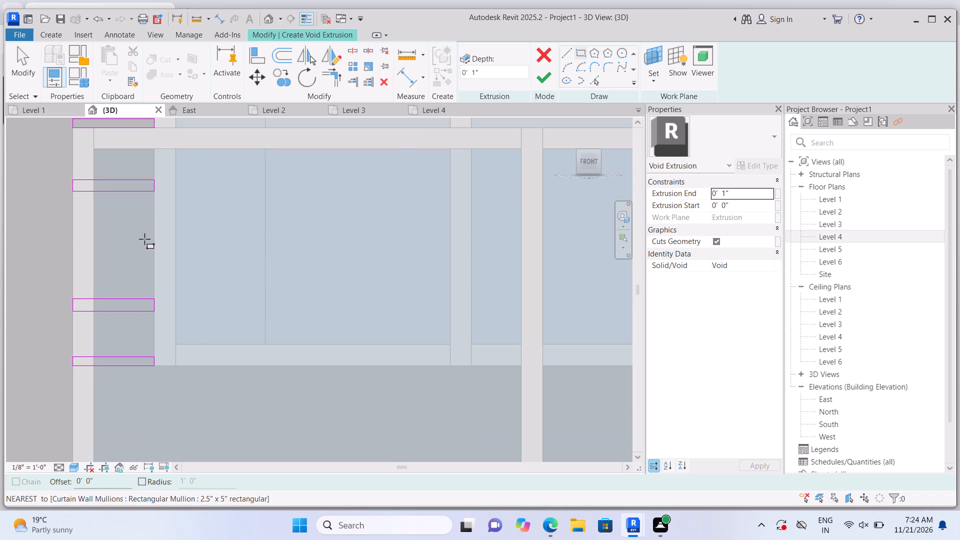
click(149, 270)
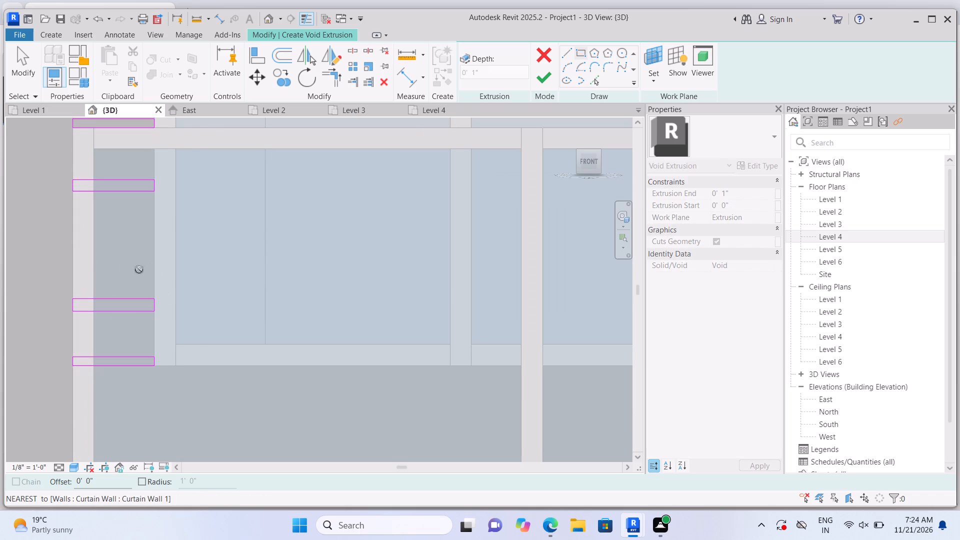
click(67, 262)
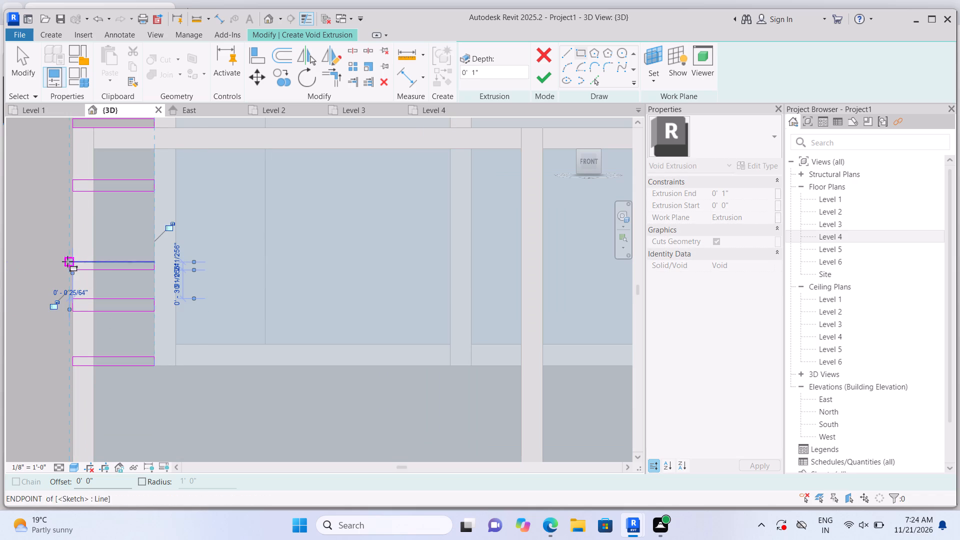
key(Escape)
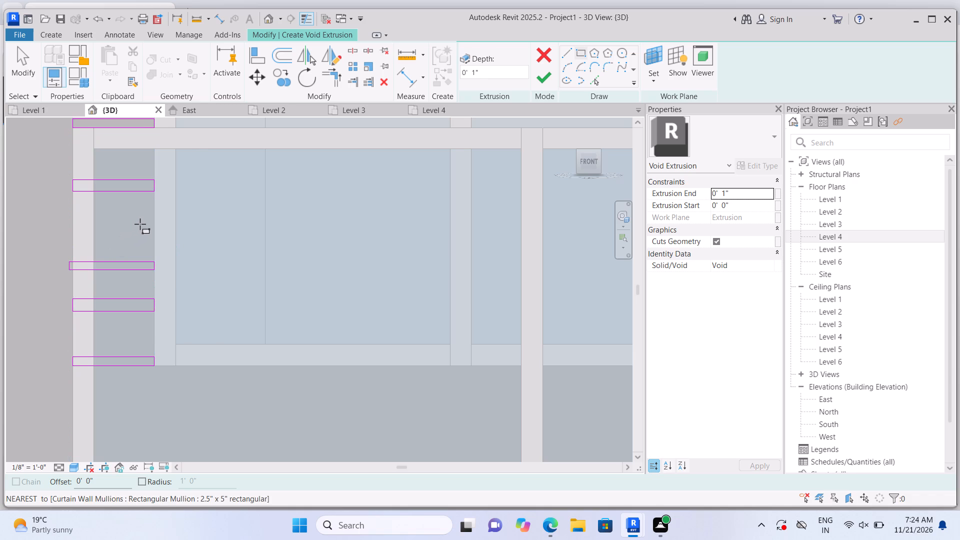
click(150, 229)
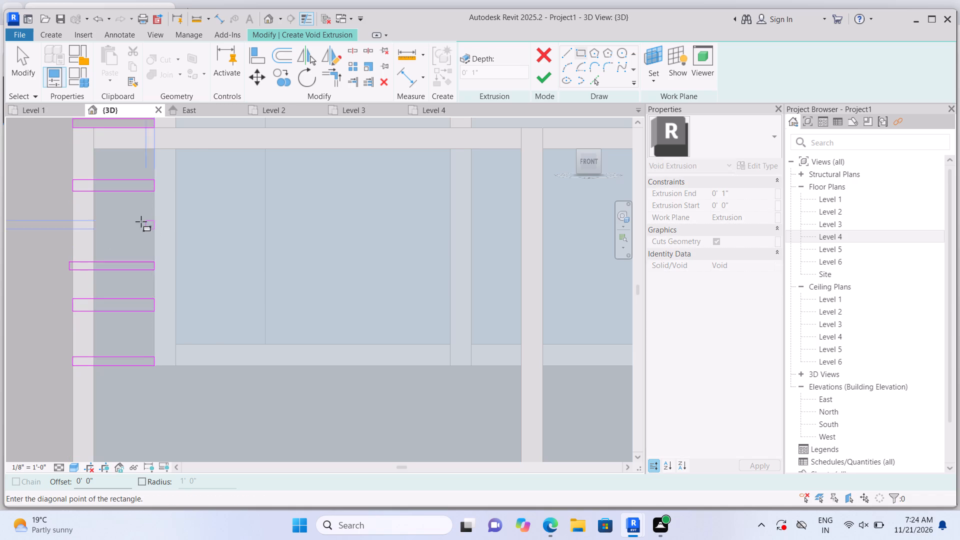
click(75, 221)
key(Escape)
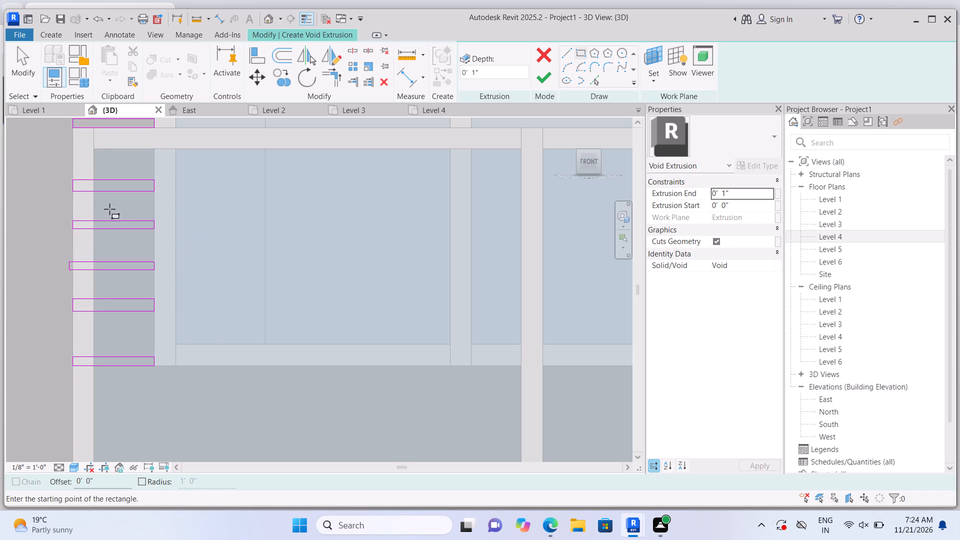
scroll(107, 250, down, 7)
scroll(115, 307, down, 3)
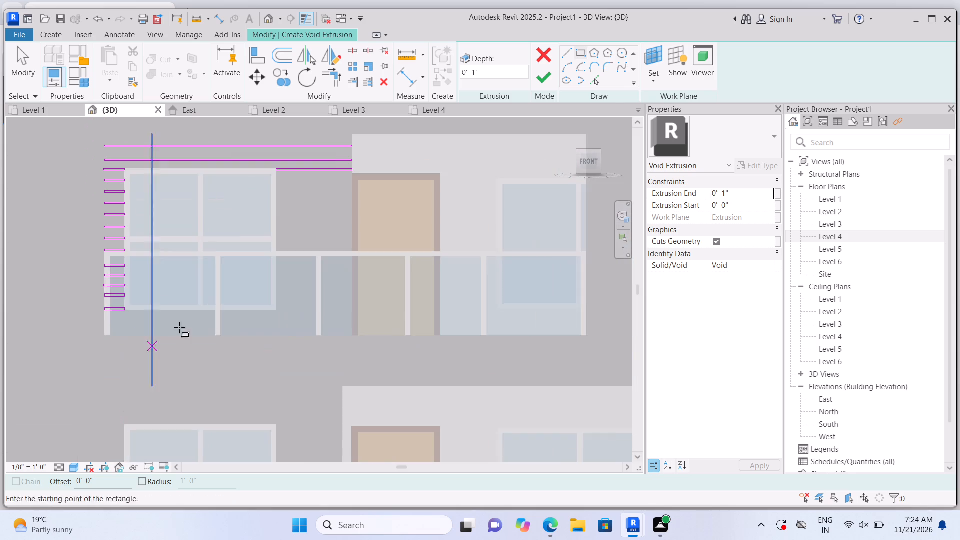
Sketch four thin, spaced strips about 3'-0" long between the balcony window and the door, running down to just above the top rail.
scroll(345, 157, up, 5)
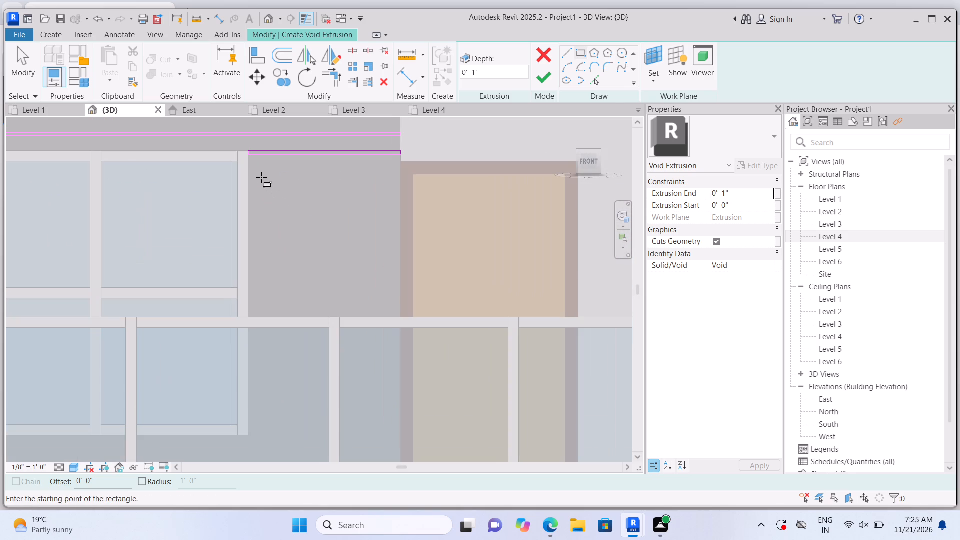
click(252, 183)
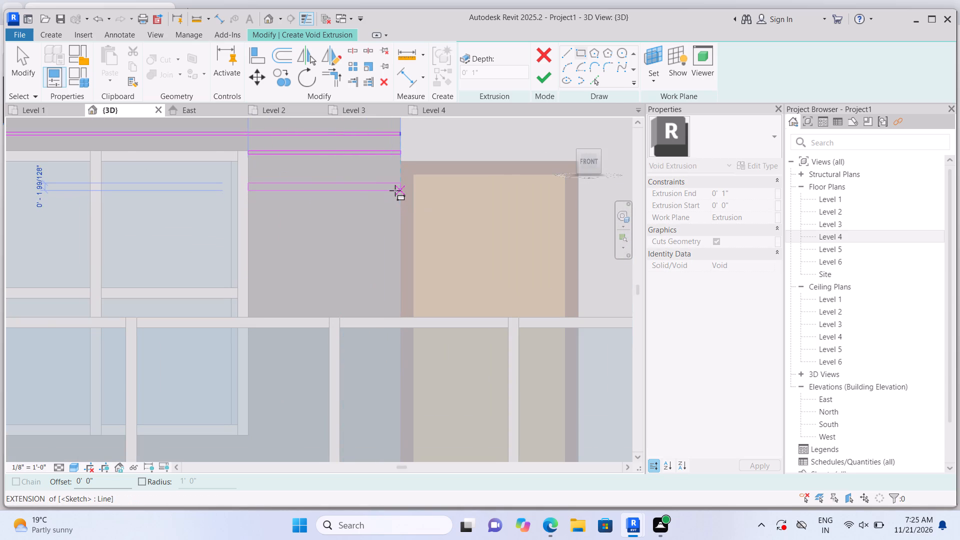
click(395, 190)
click(251, 219)
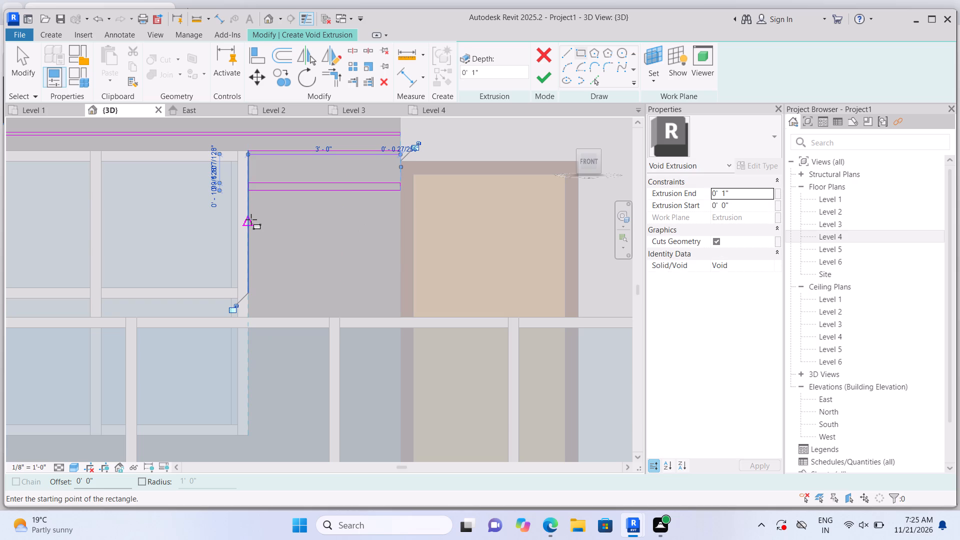
click(400, 230)
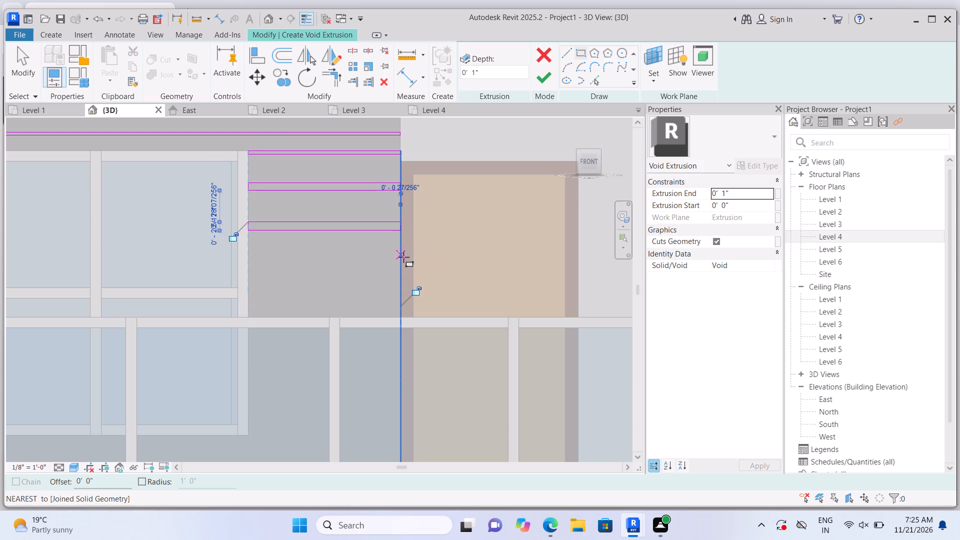
middle_drag(362, 277, 360, 277)
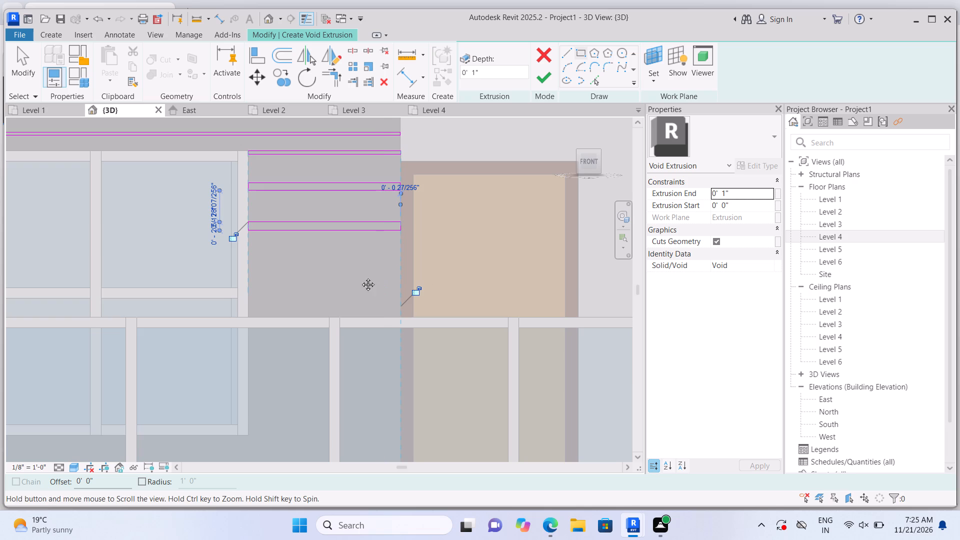
middle_drag(360, 277, 313, 199)
key(Escape)
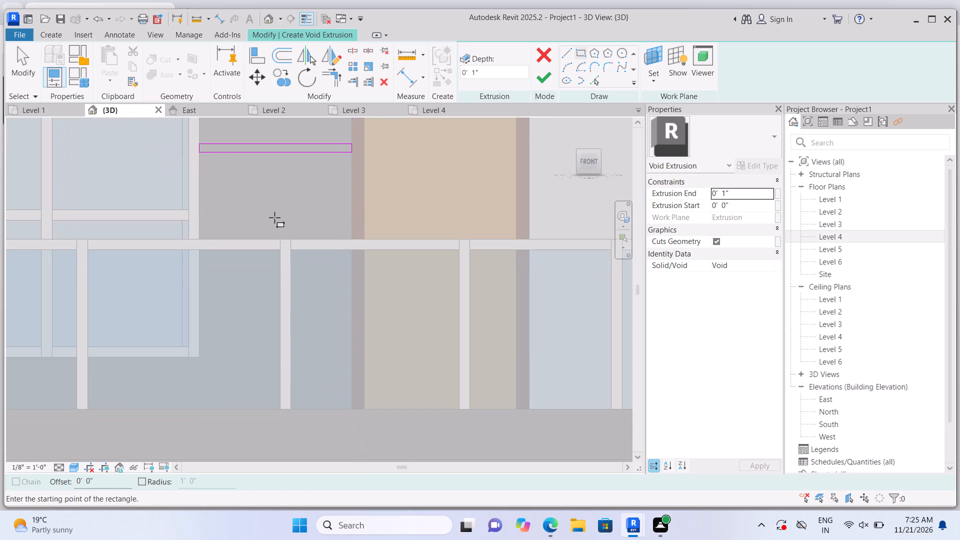
click(198, 187)
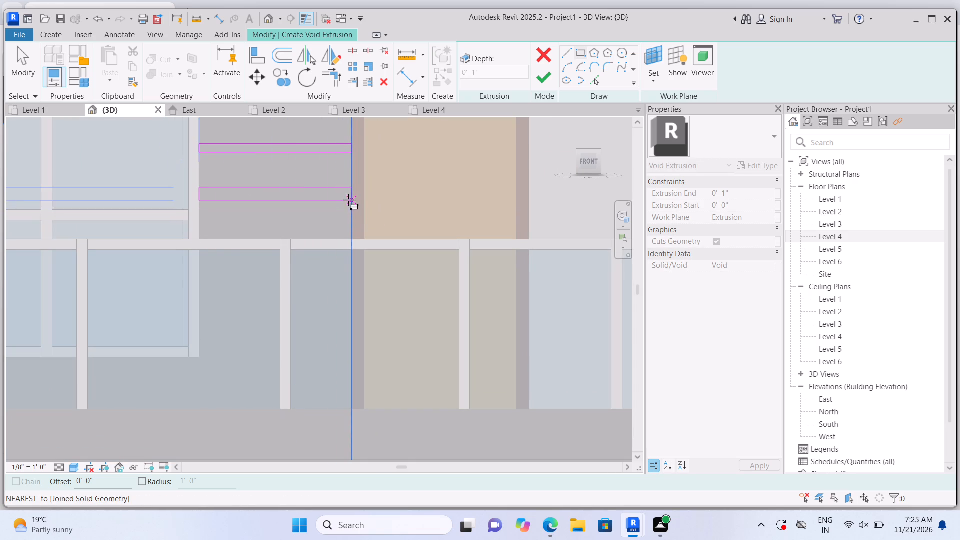
click(346, 193)
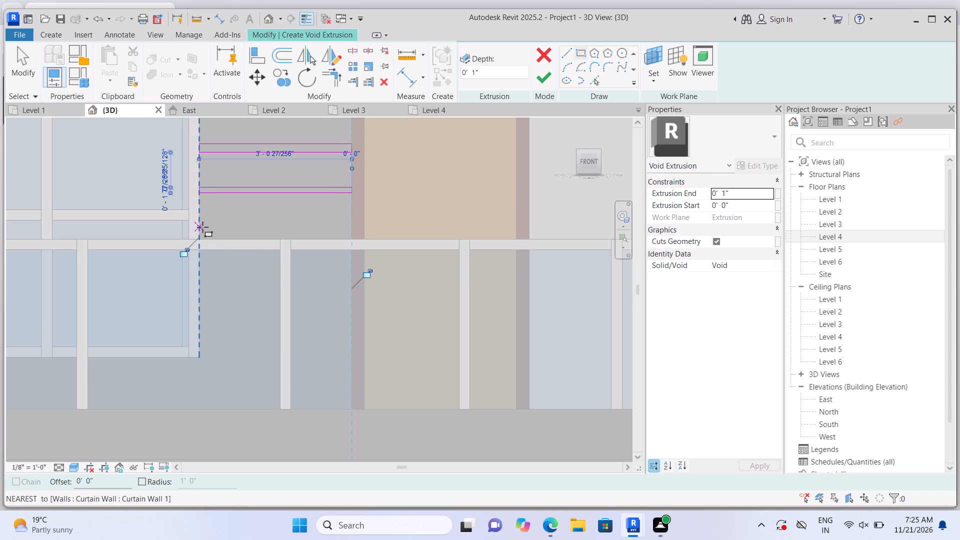
click(202, 227)
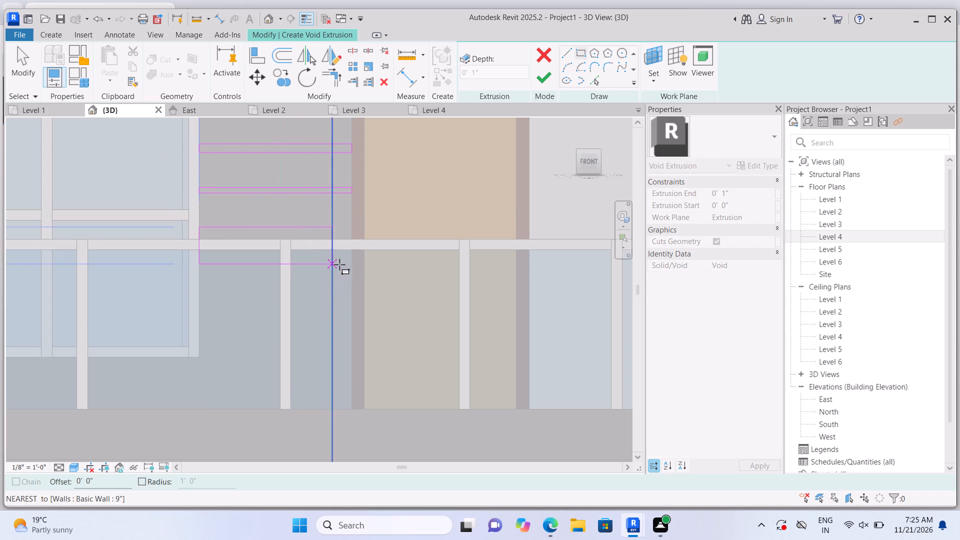
click(350, 230)
key(Escape)
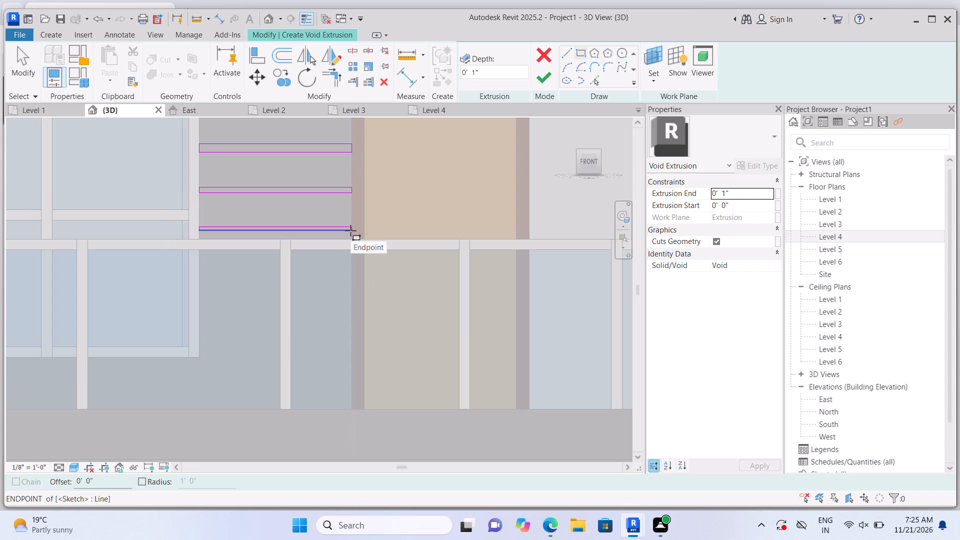
Continue between the window and door with four thin strips about 3'-0" long, spaced from just below the top rail to the window sill.
middle_drag(292, 324, 287, 317)
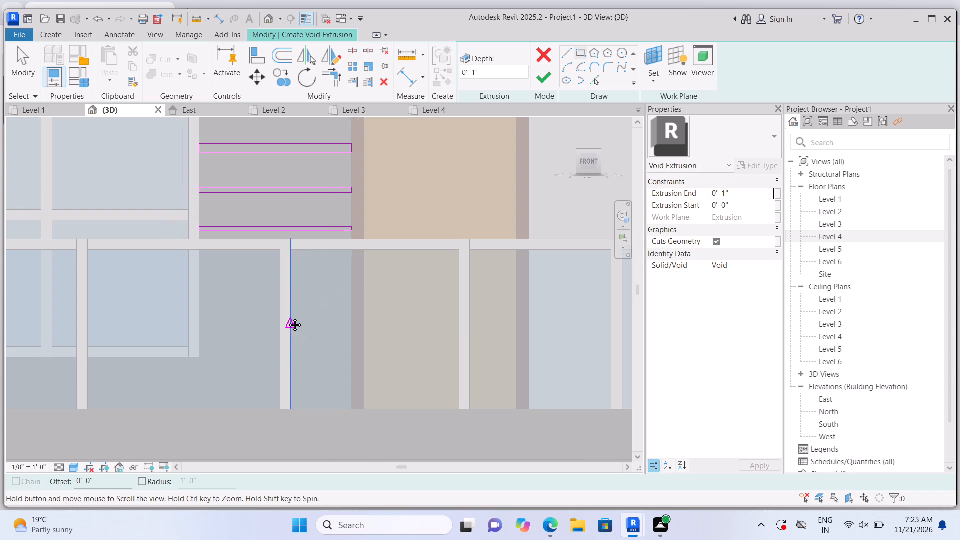
middle_drag(287, 317, 275, 233)
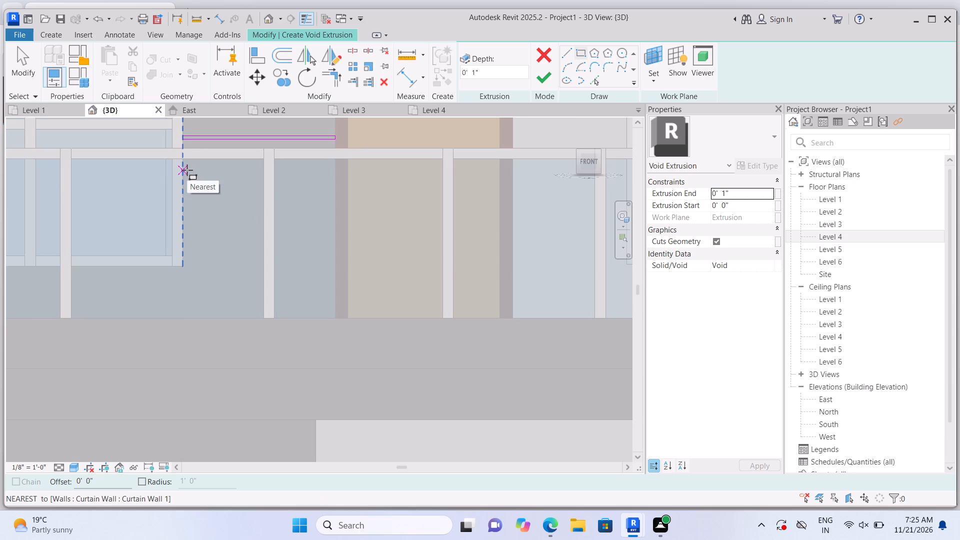
click(187, 170)
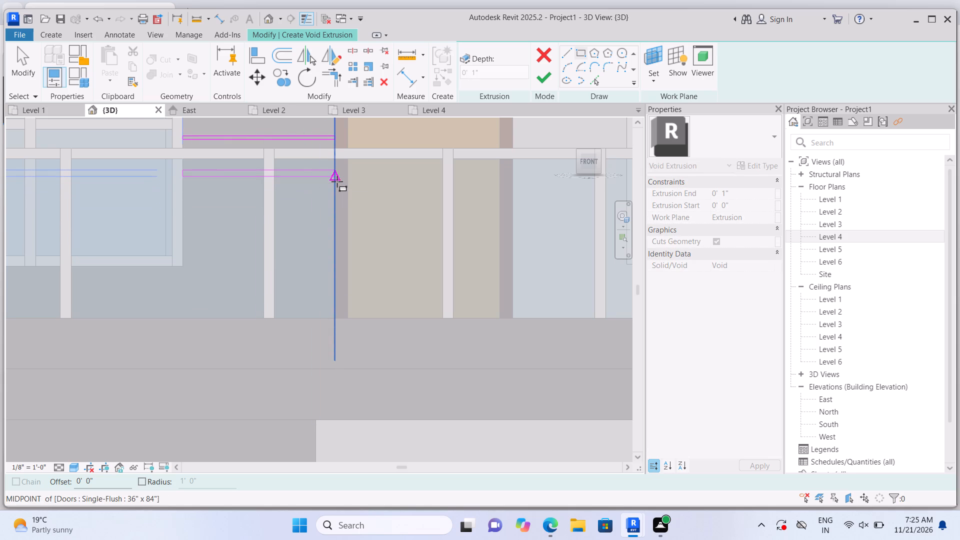
click(337, 181)
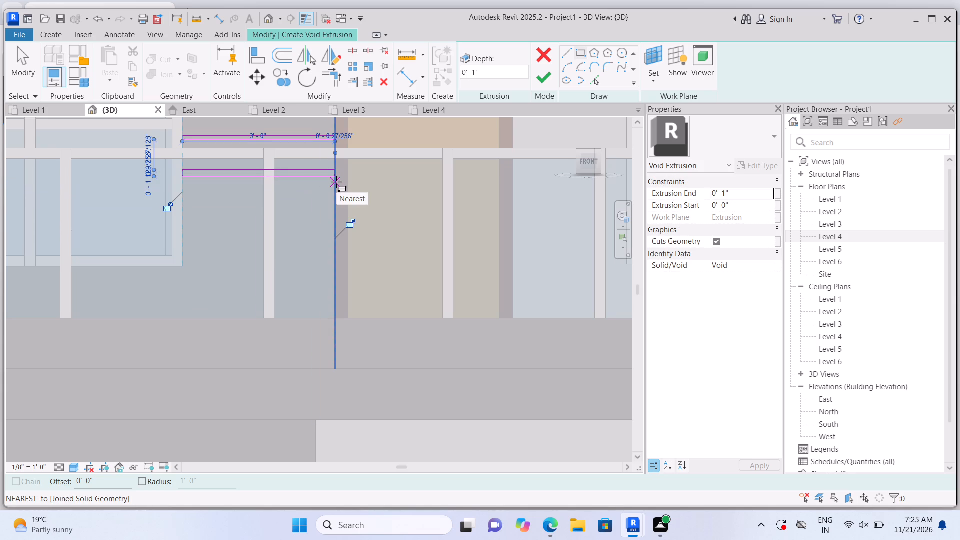
key(Escape)
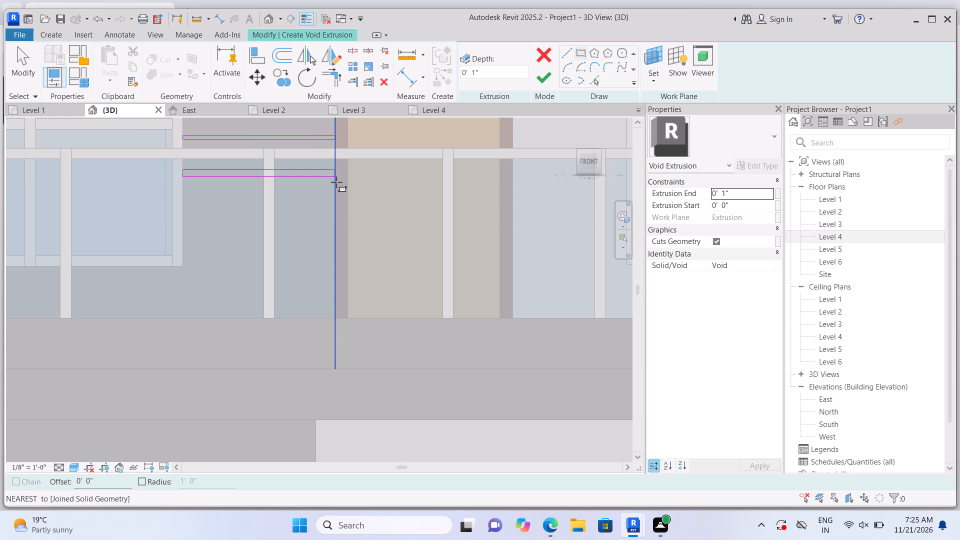
click(186, 268)
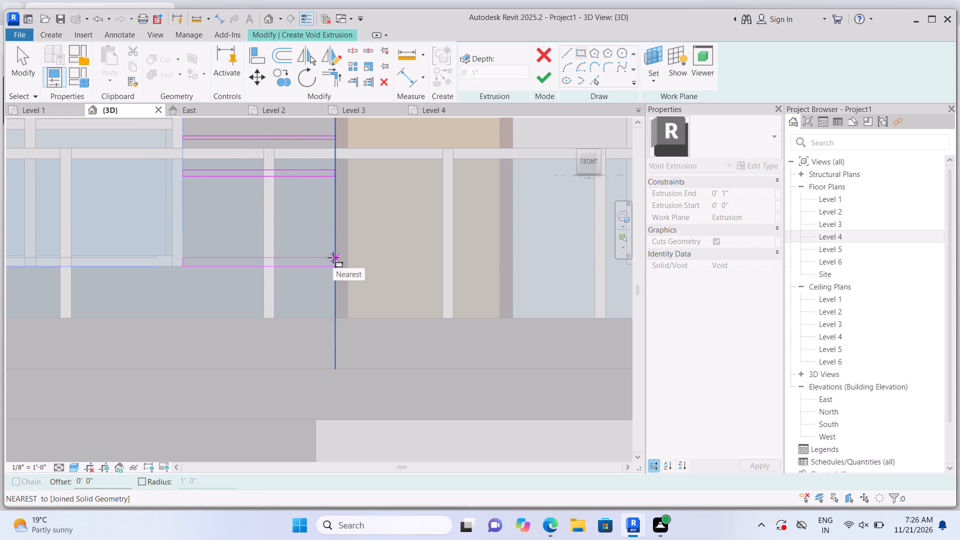
click(333, 257)
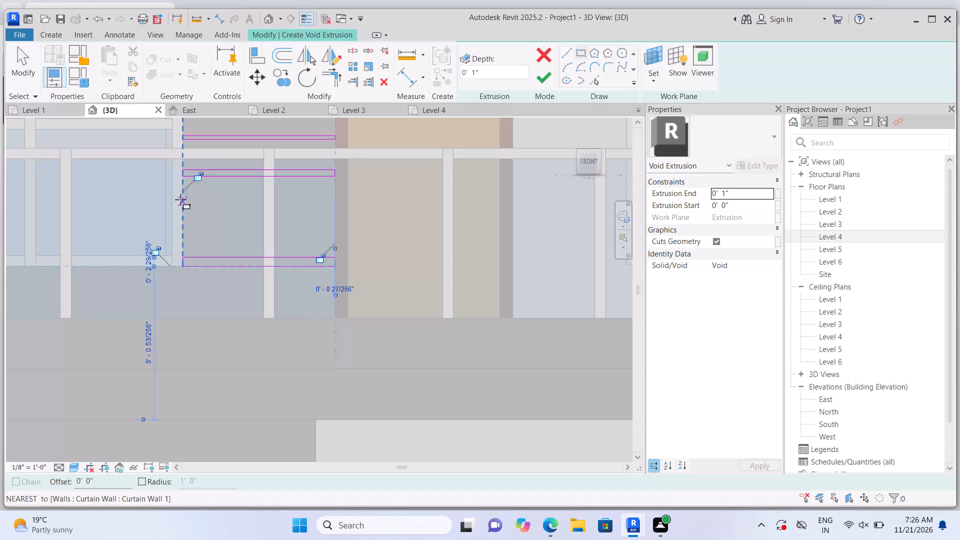
click(180, 199)
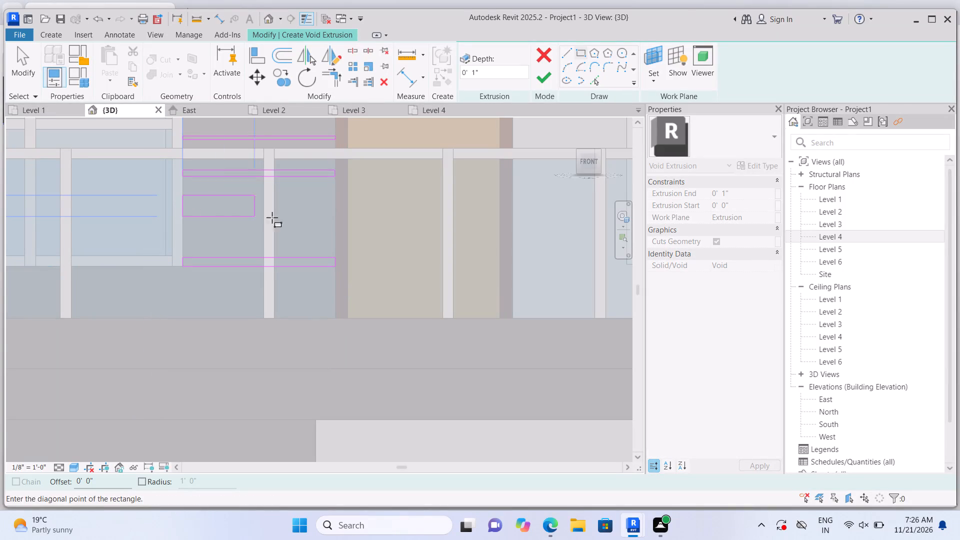
click(333, 201)
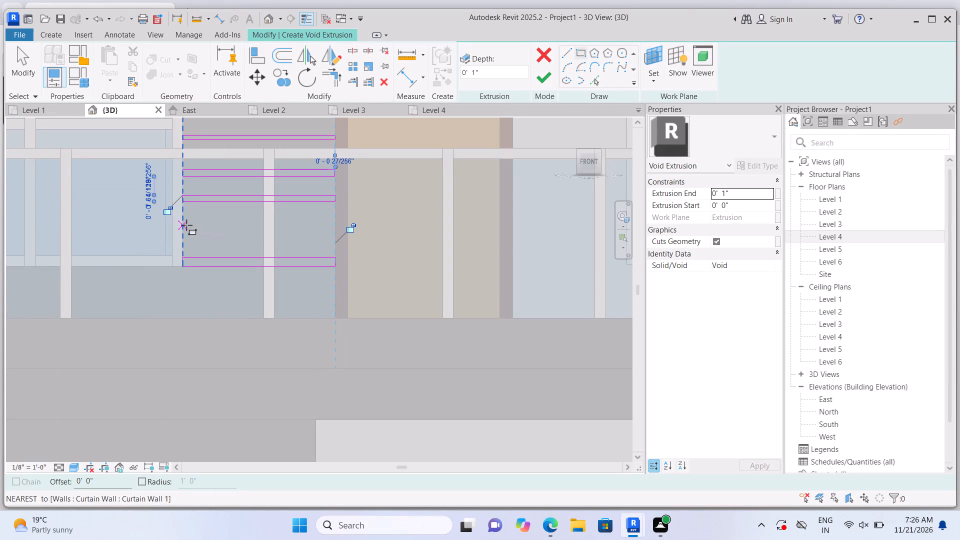
click(186, 225)
scroll(318, 236, up, 3)
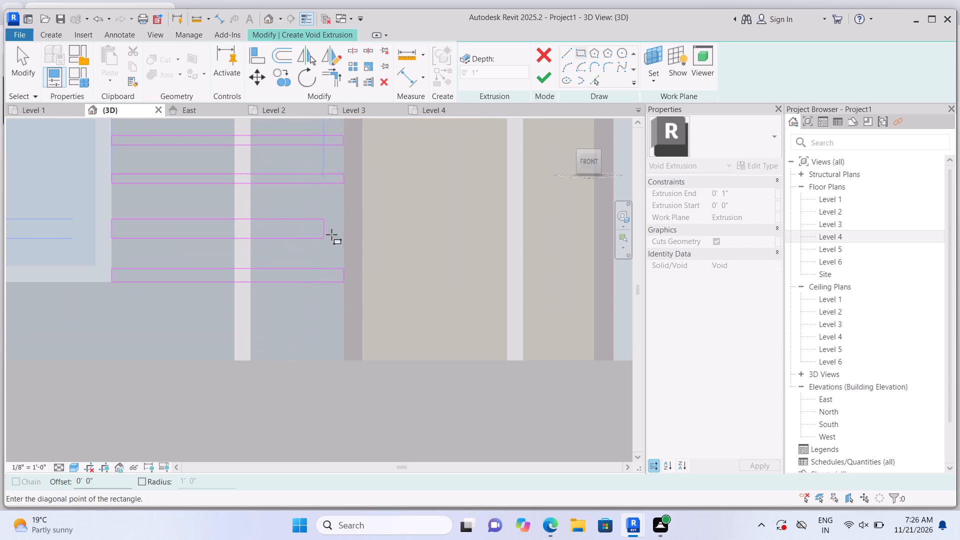
click(345, 230)
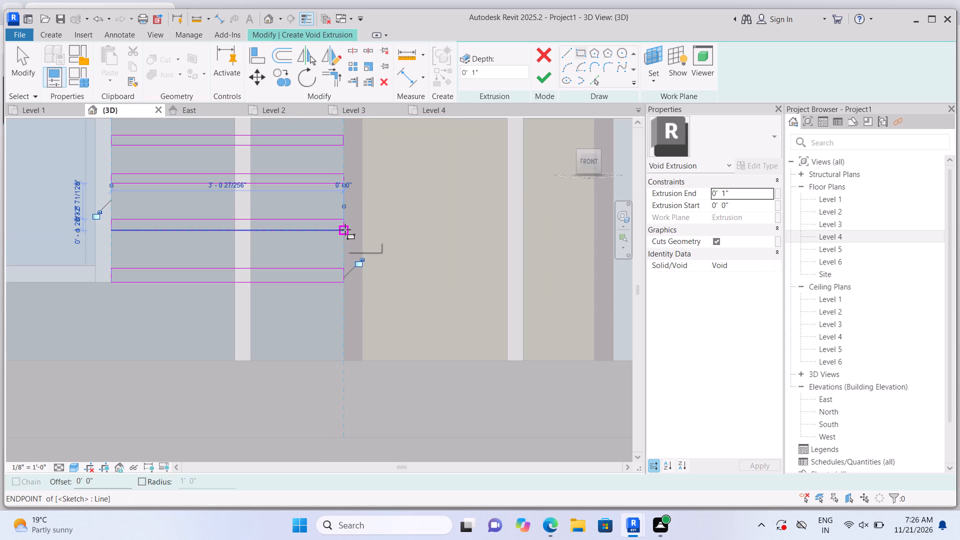
key(Escape)
Sketch two long thin strips about 9'-10" long from the wall's left edge to the door, one below the sill and one below the railing.
scroll(357, 214, down, 7)
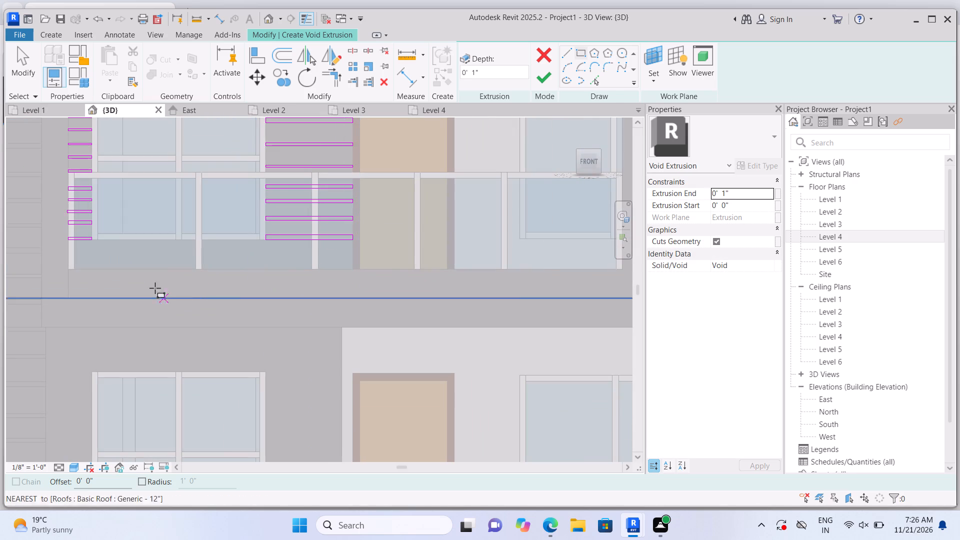
scroll(151, 284, up, 2)
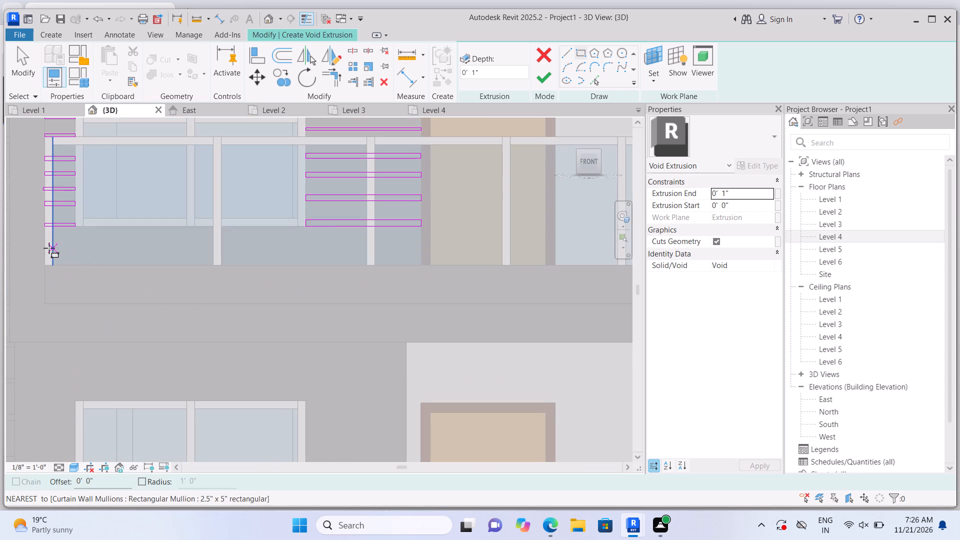
click(47, 247)
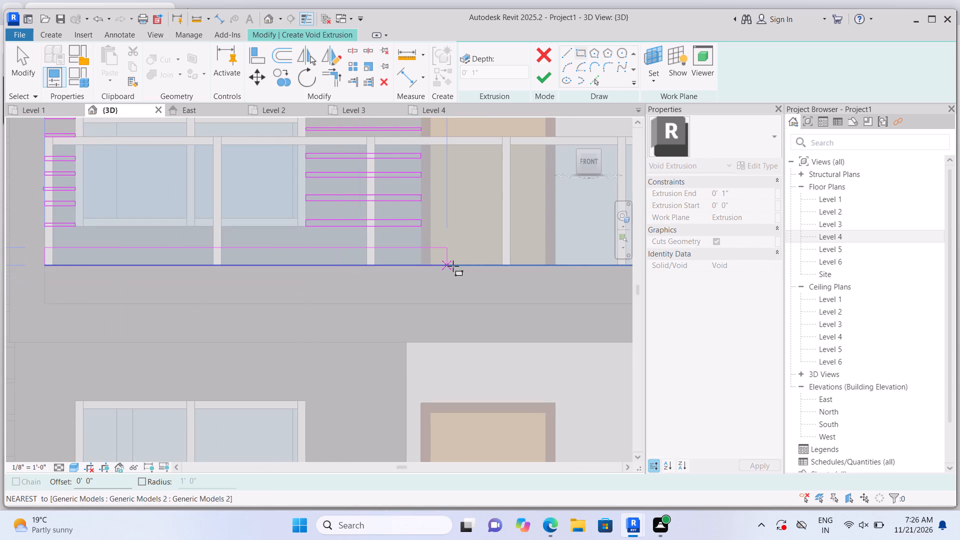
scroll(423, 261, up, 3)
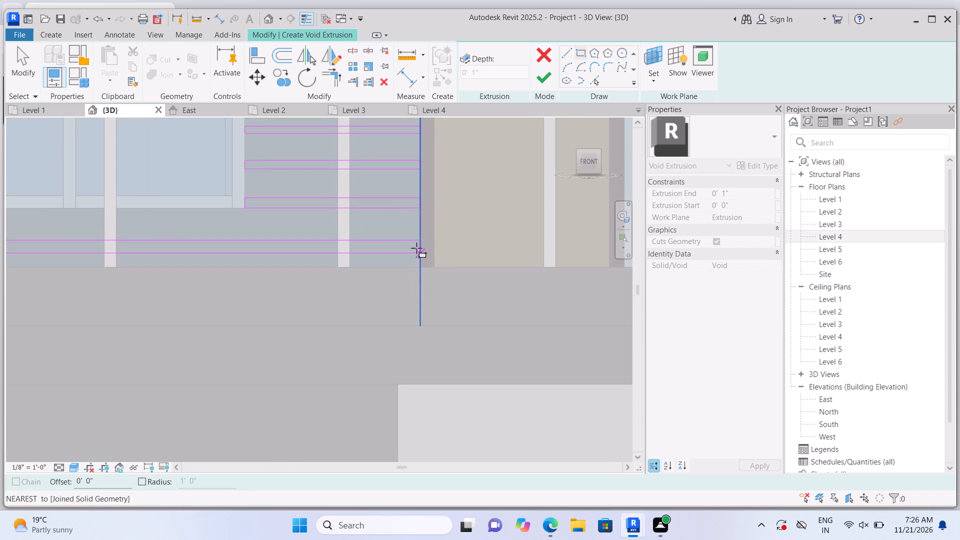
click(416, 248)
scroll(424, 243, down, 4)
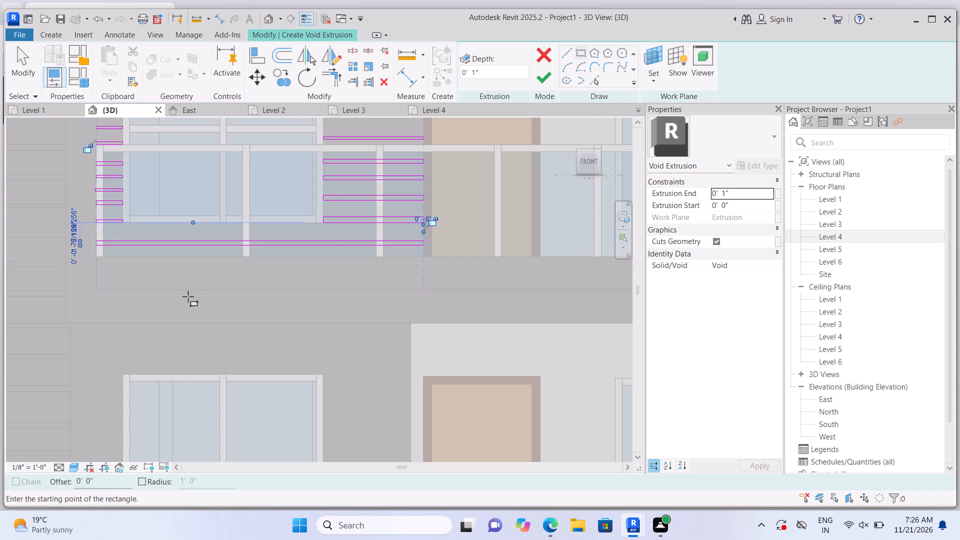
scroll(176, 293, up, 1)
click(88, 259)
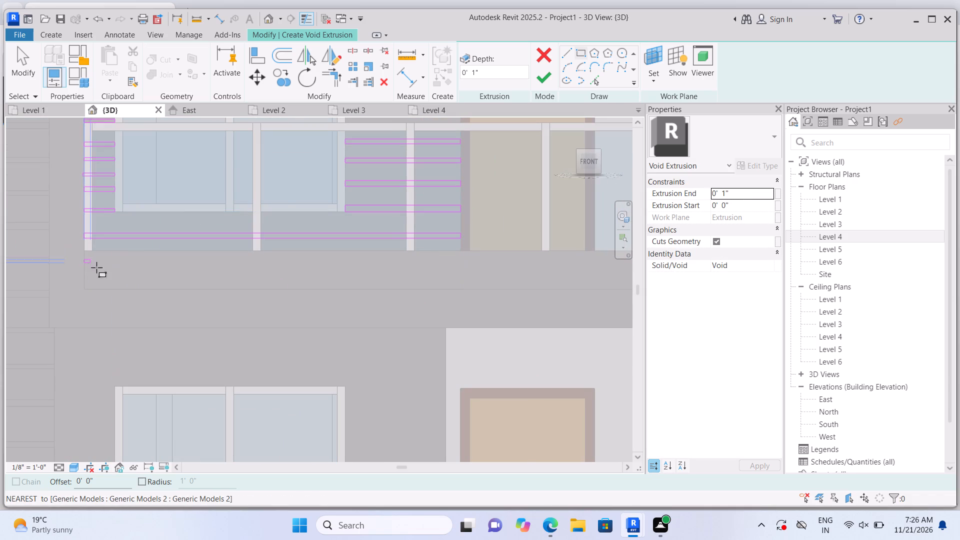
scroll(289, 279, up, 2)
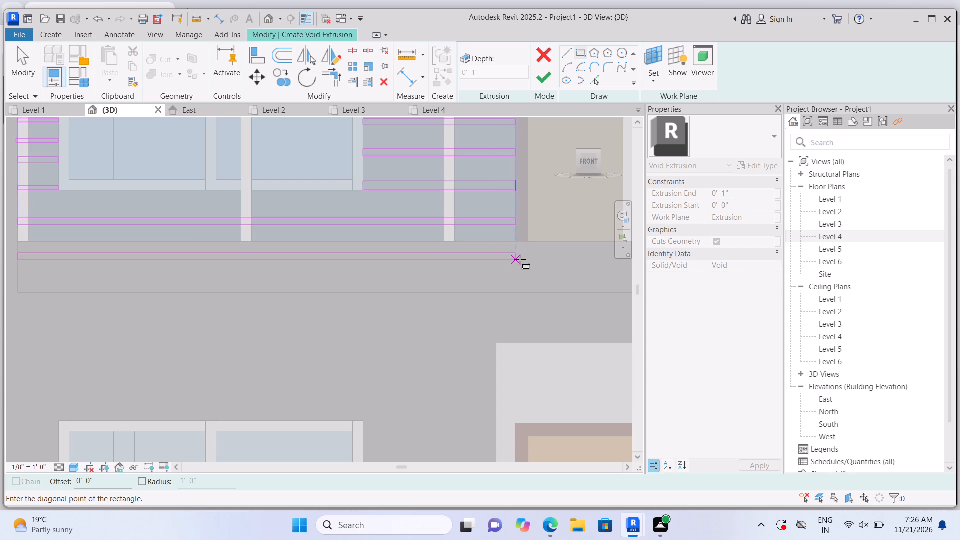
click(519, 258)
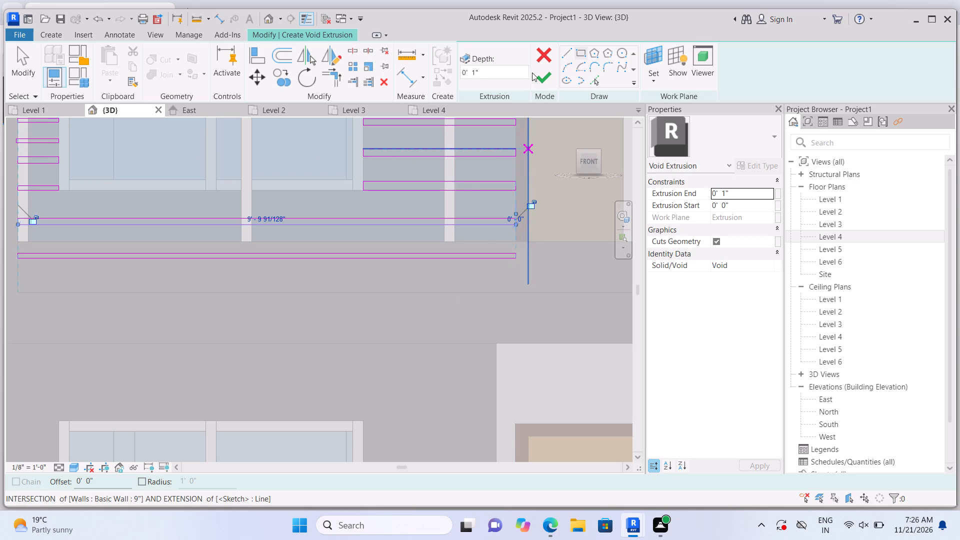
Finish the void extrusion sketch to cut the strips 1" deep around the balcony window, and deselect the void.
click(546, 77)
scroll(410, 314, down, 7)
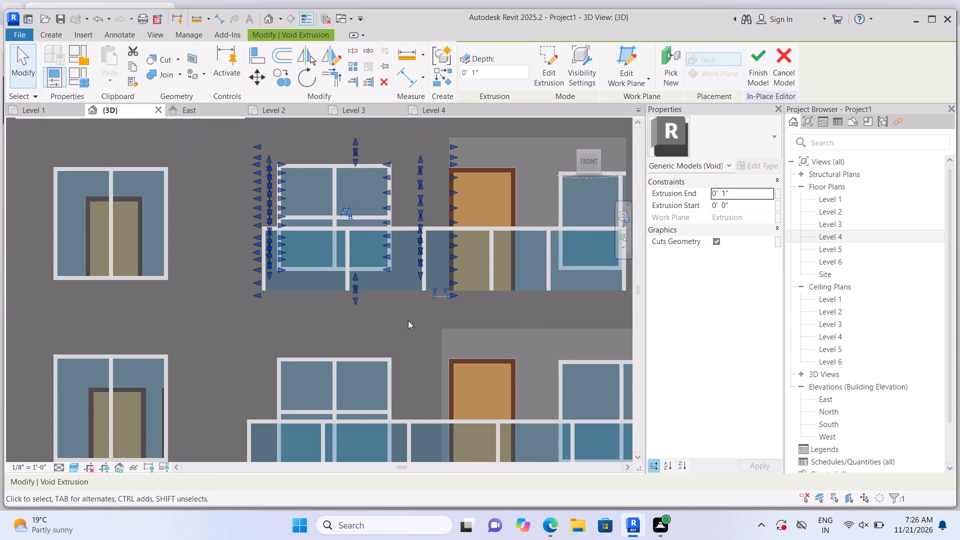
scroll(408, 320, down, 3)
click(224, 166)
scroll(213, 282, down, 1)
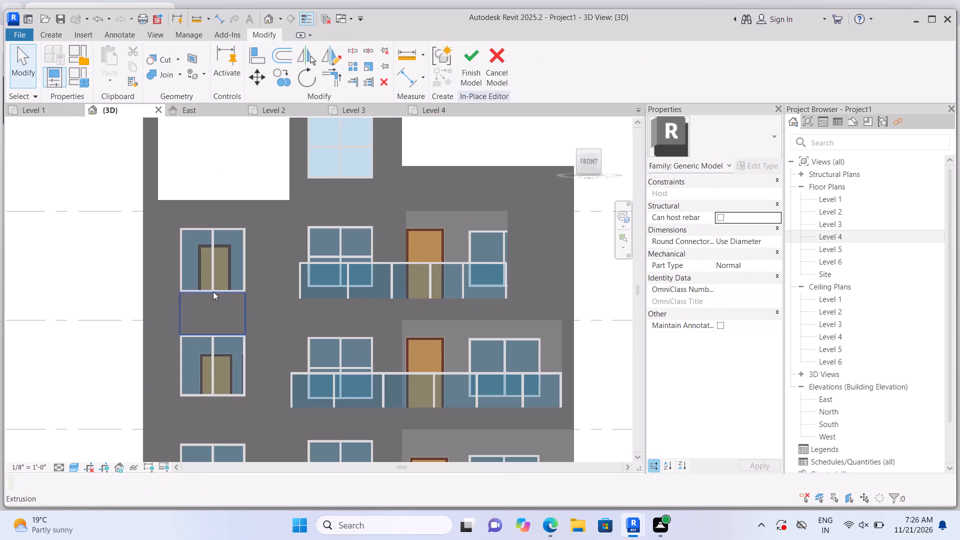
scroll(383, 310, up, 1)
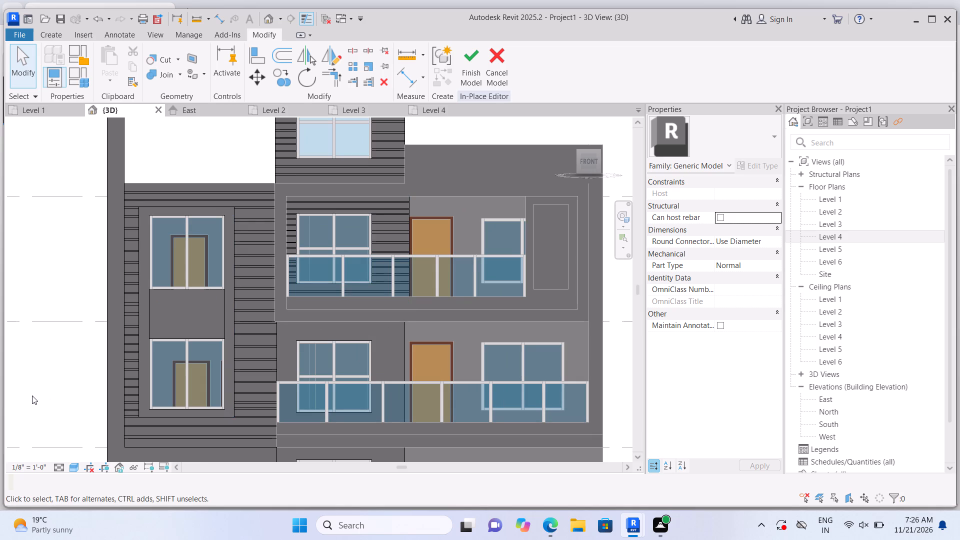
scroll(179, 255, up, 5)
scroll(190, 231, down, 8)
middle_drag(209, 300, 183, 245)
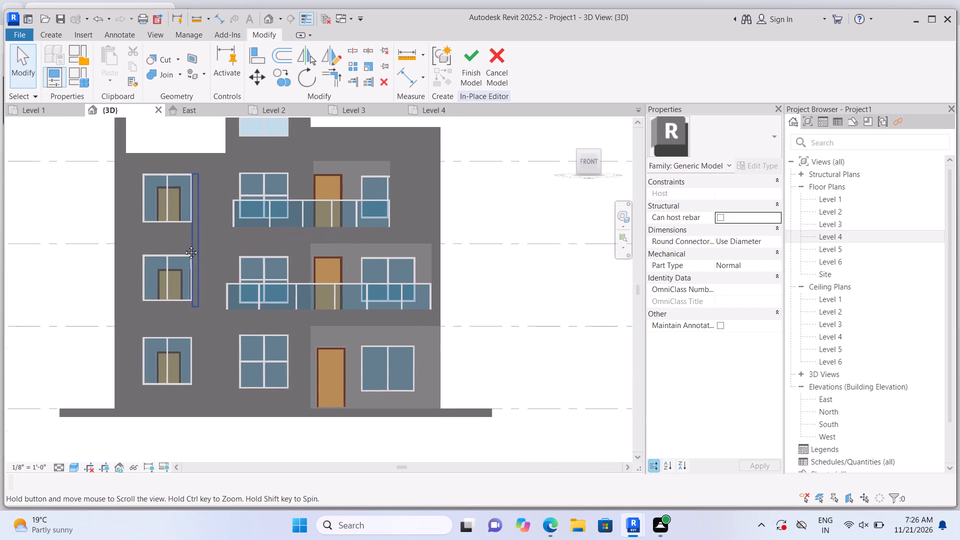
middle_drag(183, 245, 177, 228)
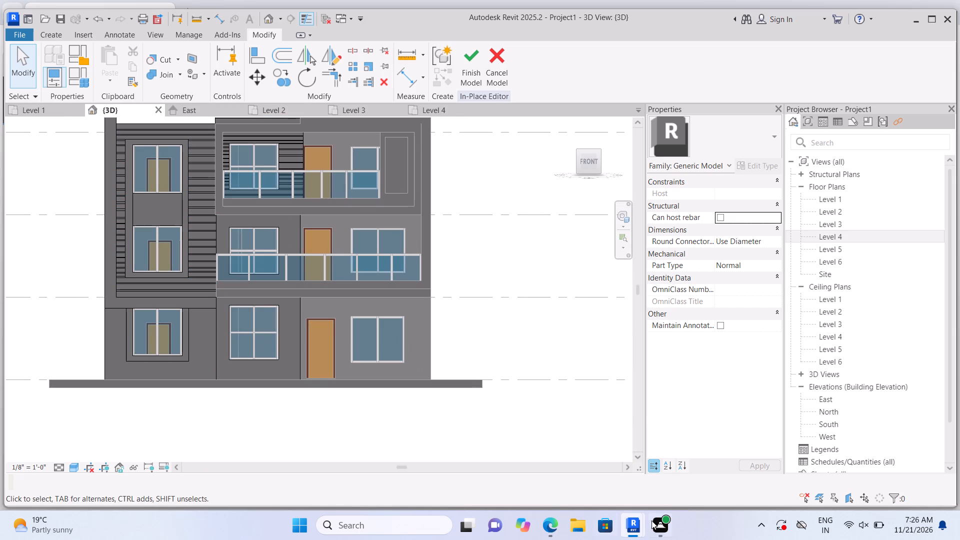
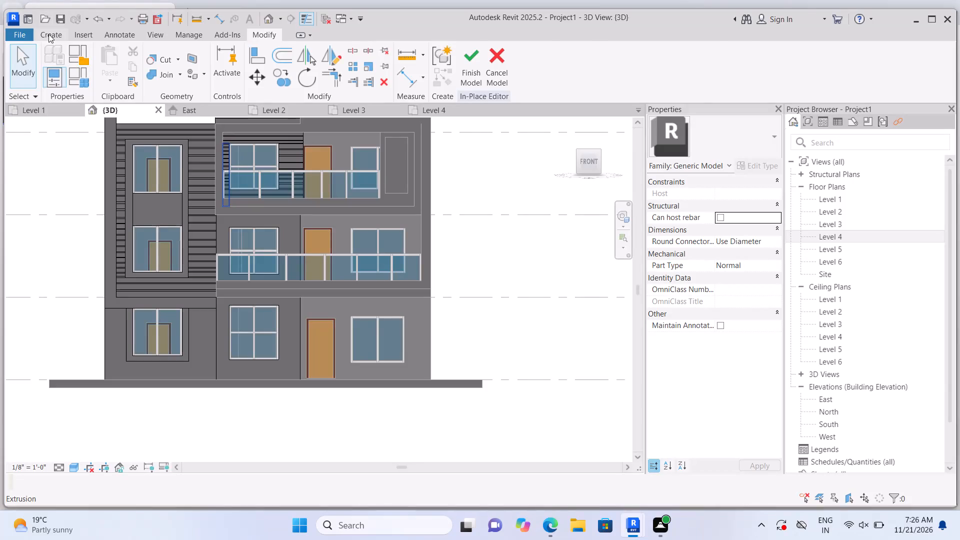
Start a void extrusion and set its work plane to the wall face around the balcony window just below Level 3.
click(49, 34)
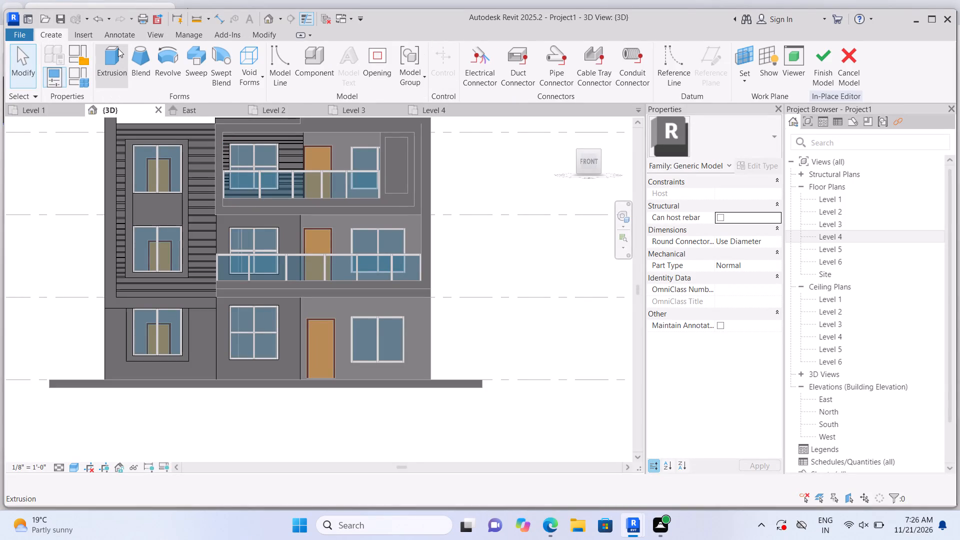
click(262, 74)
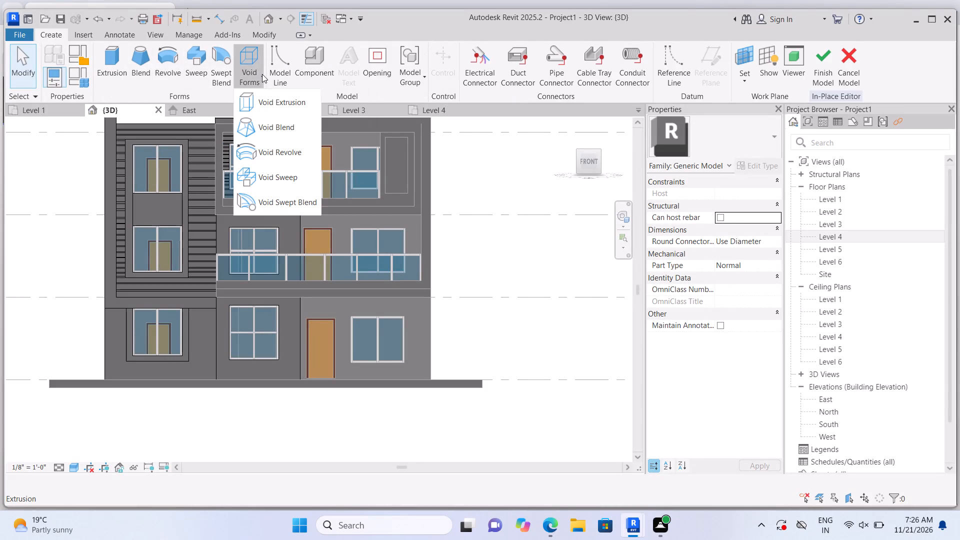
click(269, 104)
scroll(323, 160, up, 4)
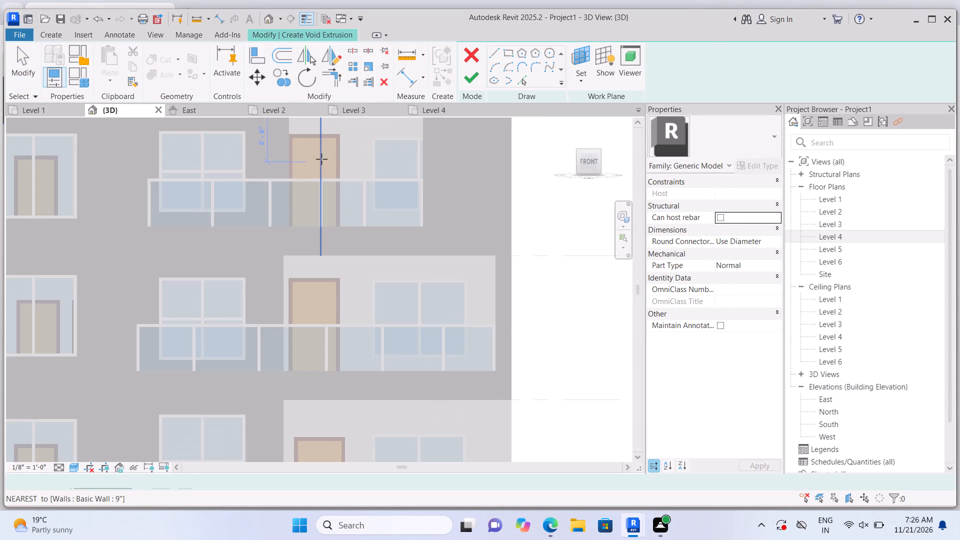
scroll(583, 195, down, 3)
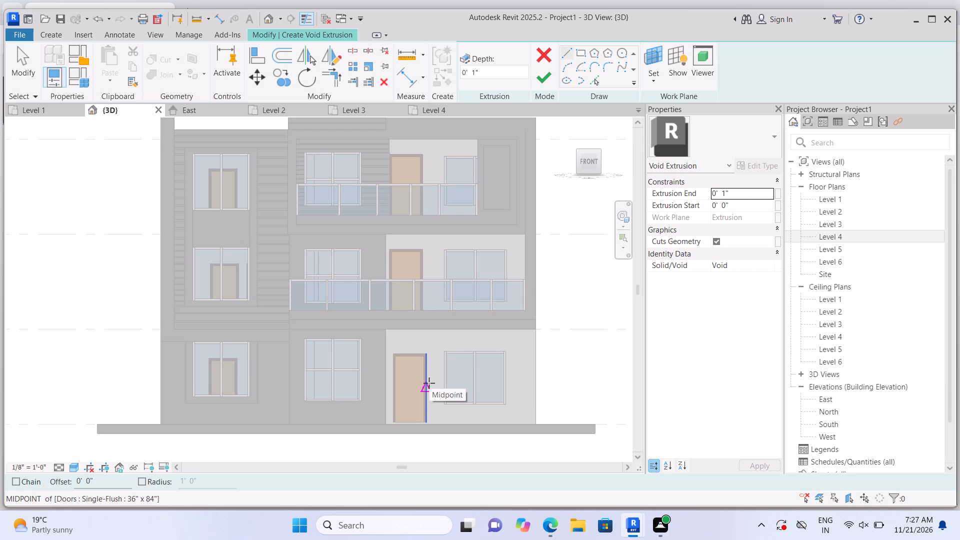
click(655, 84)
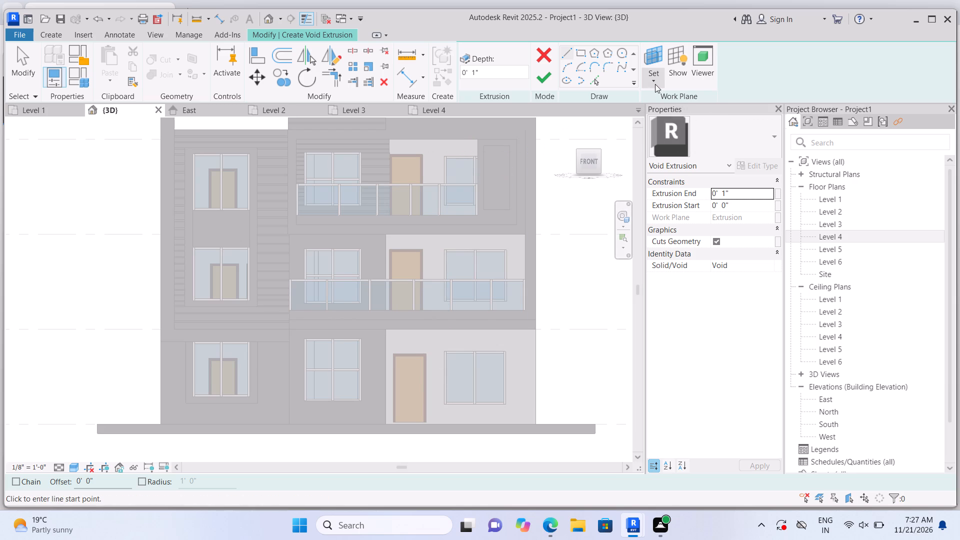
click(662, 126)
scroll(378, 309, up, 2)
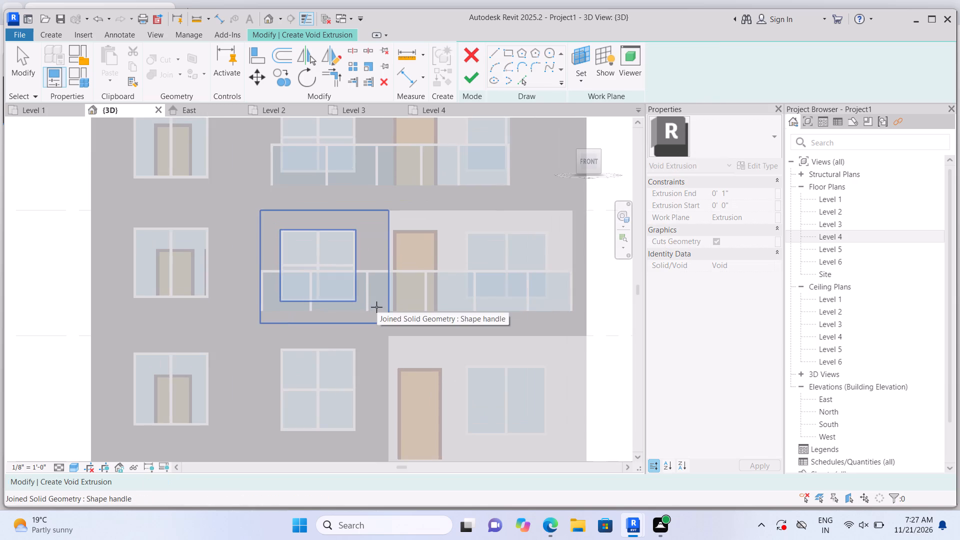
click(376, 307)
Sketch one long thin rectangular strip above the window, from the wall's left edge to the recessed wall by the door.
click(578, 56)
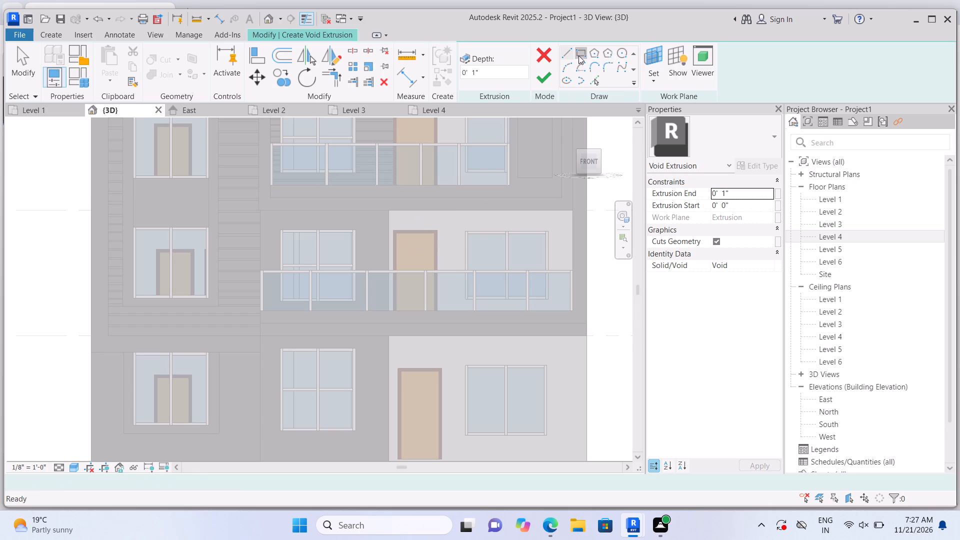
scroll(500, 165, up, 4)
scroll(267, 290, up, 1)
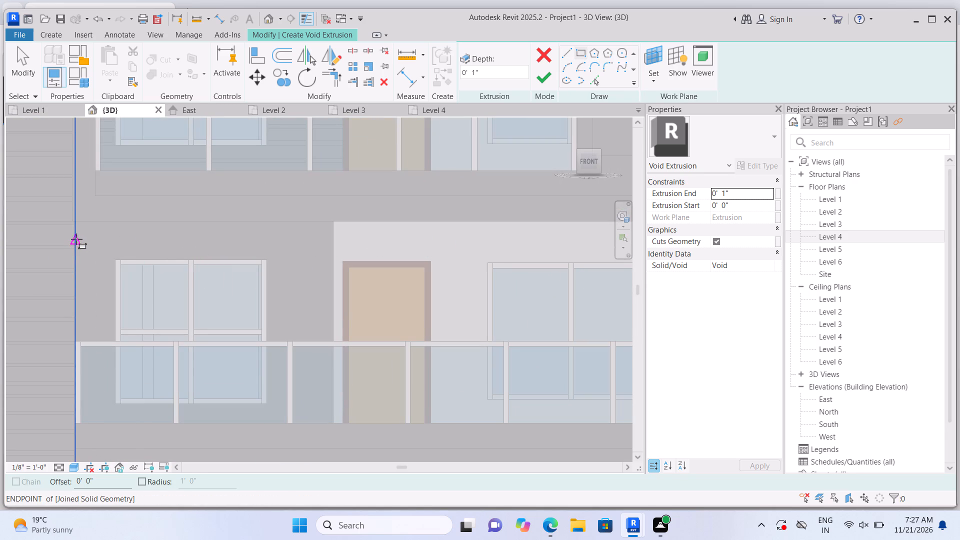
click(76, 238)
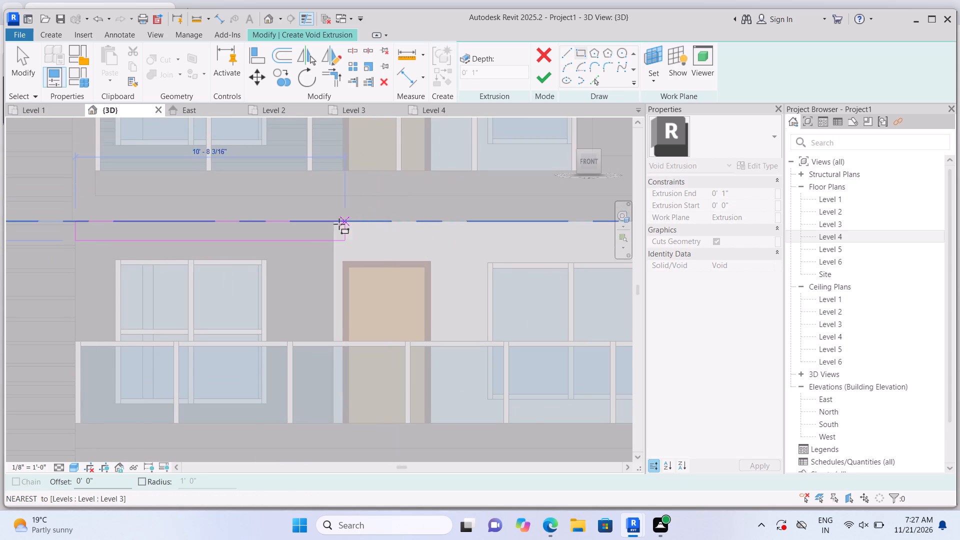
scroll(331, 225, up, 4)
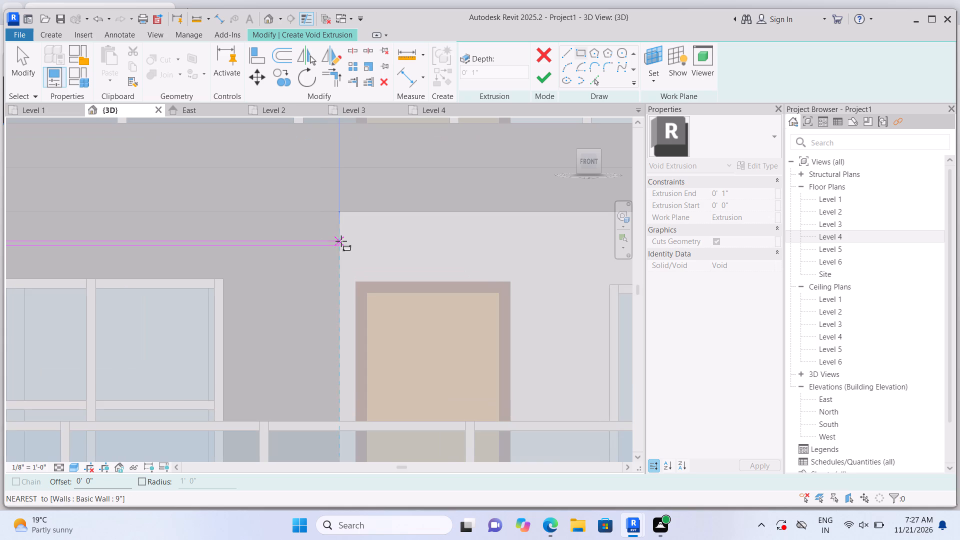
scroll(340, 240, up, 1)
click(340, 240)
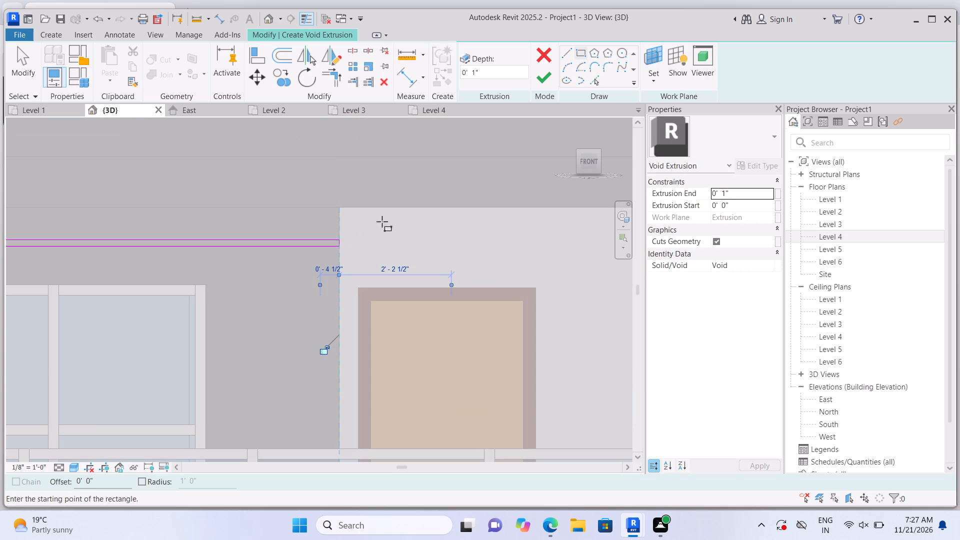
key(Escape)
Sketch two thin strips level with the window head, about 1'-7" long on its left and 2'-7 1/2" on its right.
scroll(392, 217, down, 4)
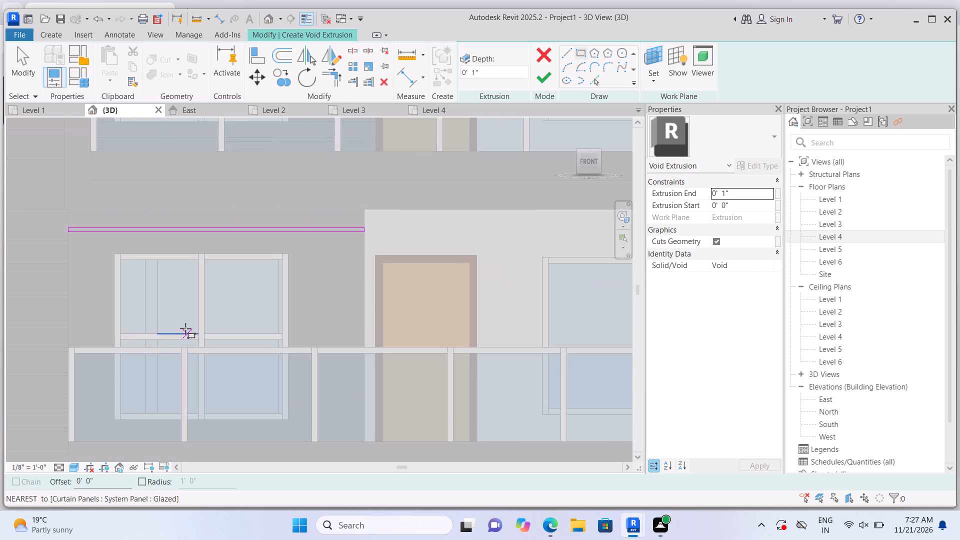
scroll(112, 290, up, 1)
click(114, 245)
scroll(76, 267, up, 1)
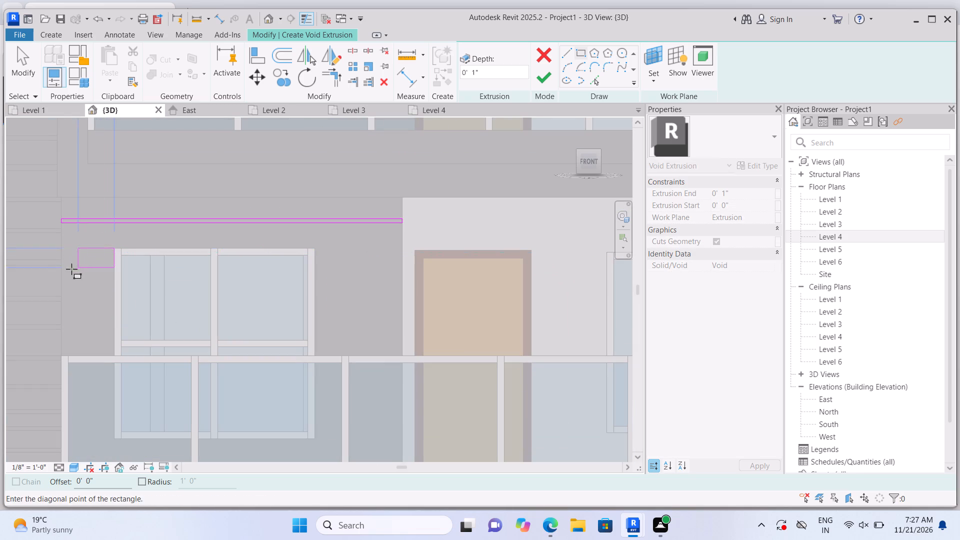
scroll(71, 269, up, 3)
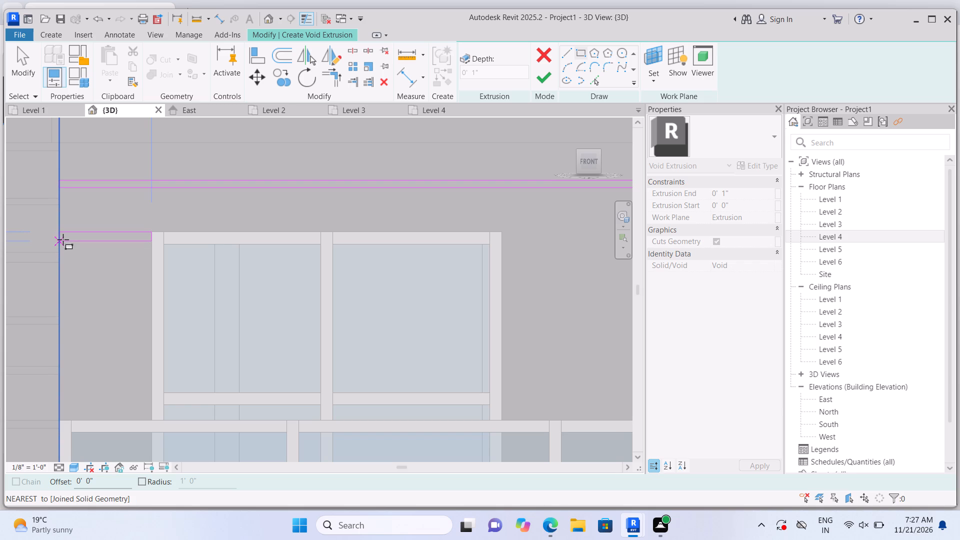
click(62, 238)
key(Escape)
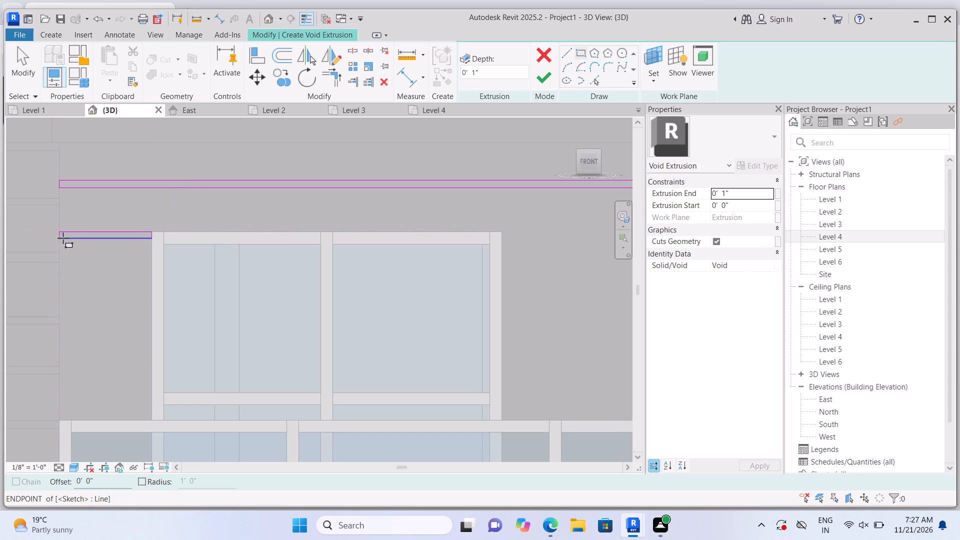
middle_drag(549, 220, 361, 270)
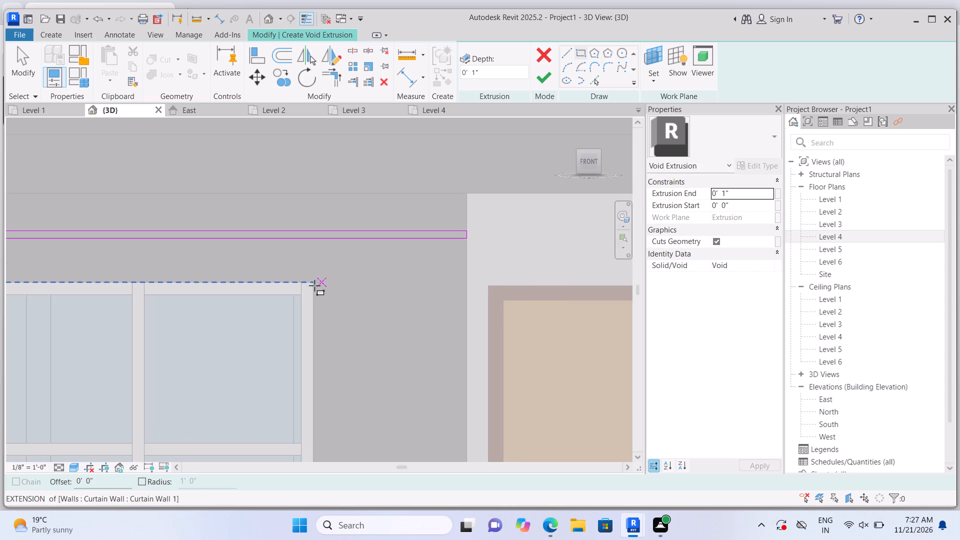
click(314, 285)
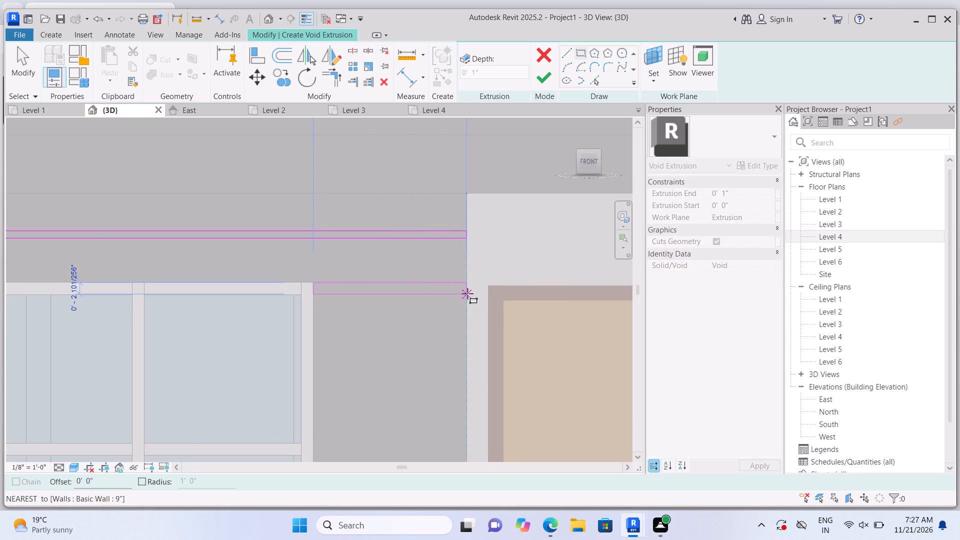
click(467, 291)
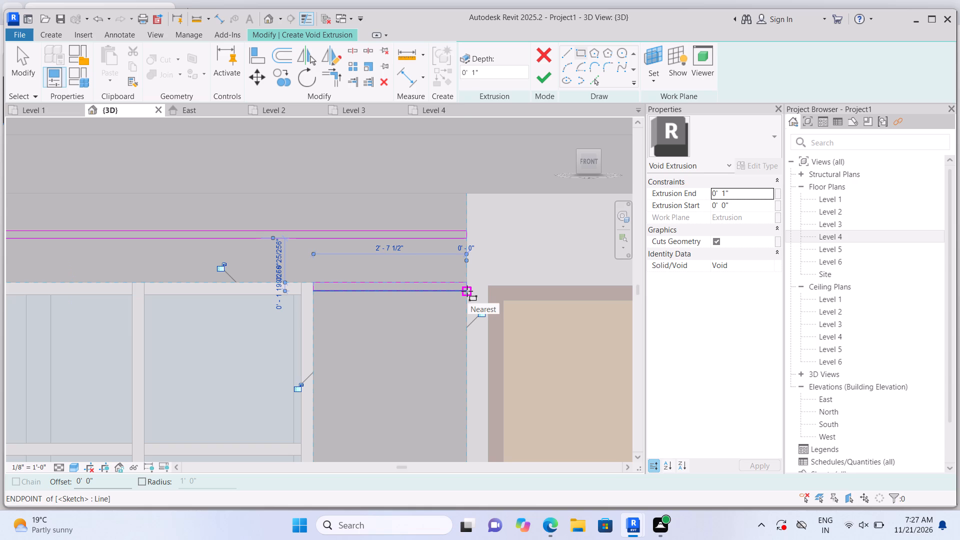
scroll(455, 280, down, 4)
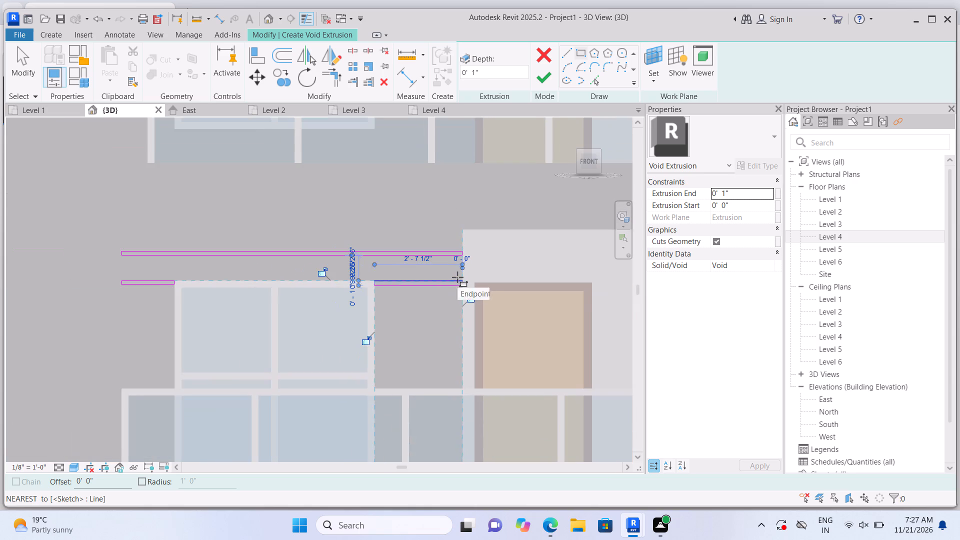
key(Escape)
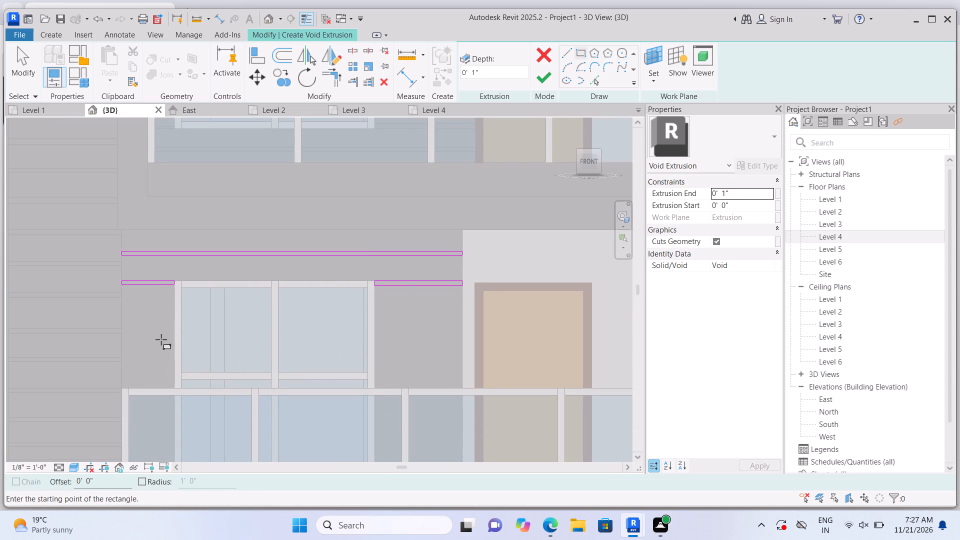
Sketch two spaced thin strips about 1'-7" long below the head-level strip, between the wall's left edge and the window.
scroll(155, 328, up, 4)
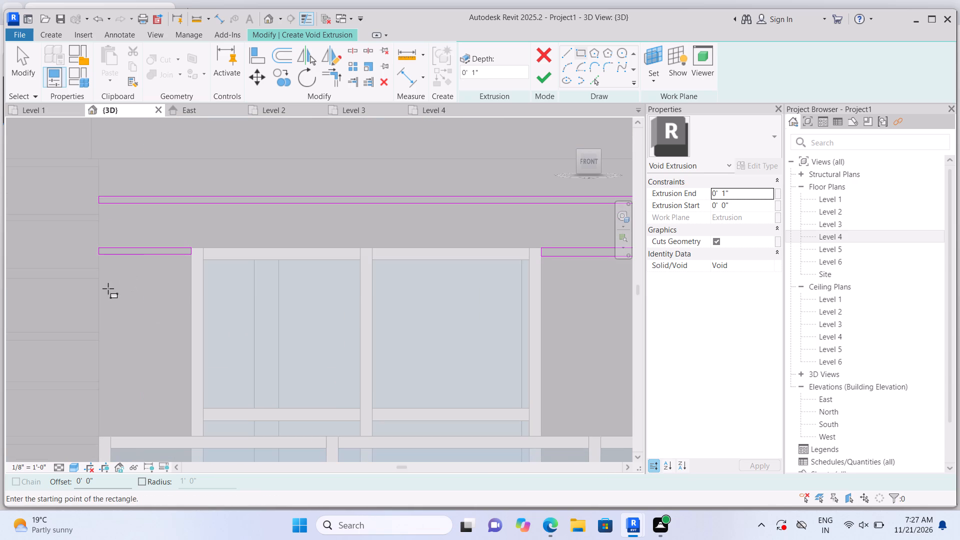
click(101, 293)
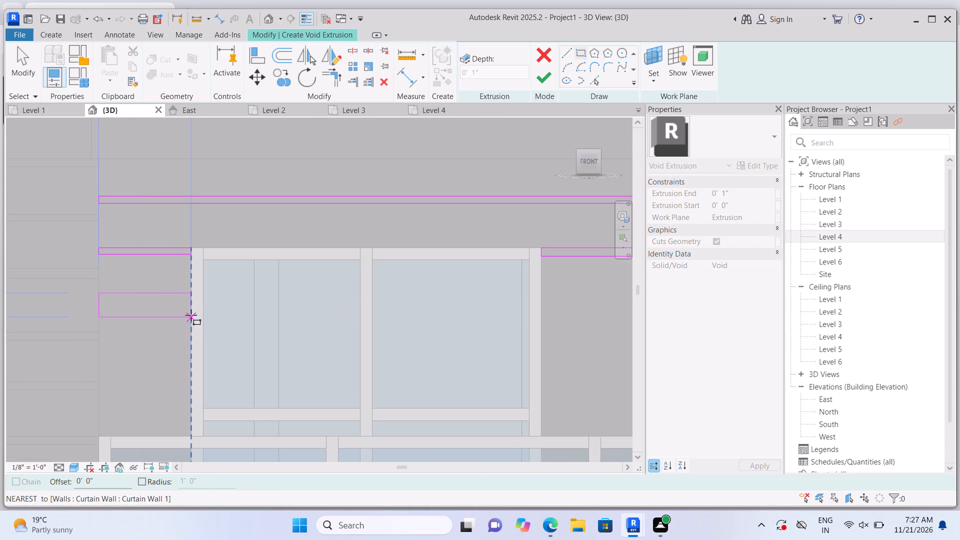
click(190, 298)
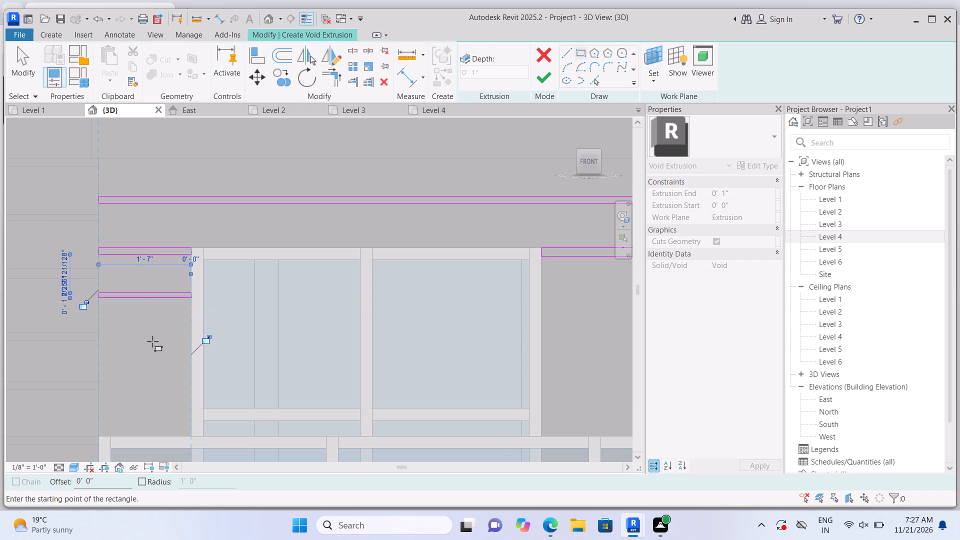
click(101, 331)
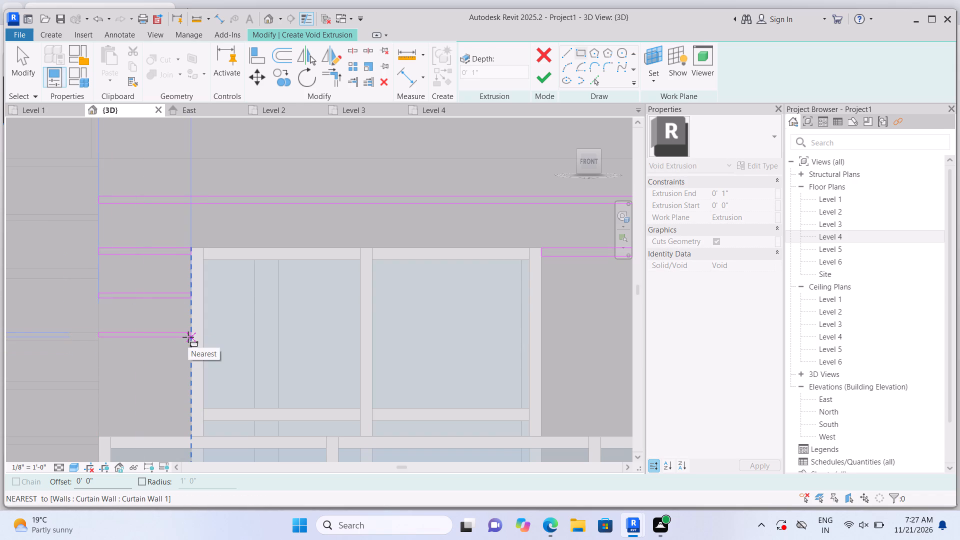
click(188, 337)
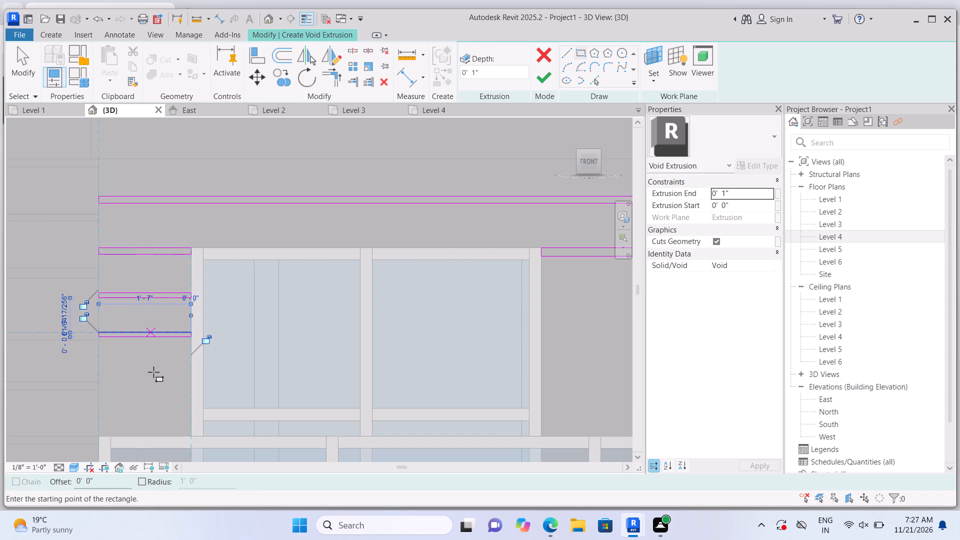
drag(145, 361, 136, 277)
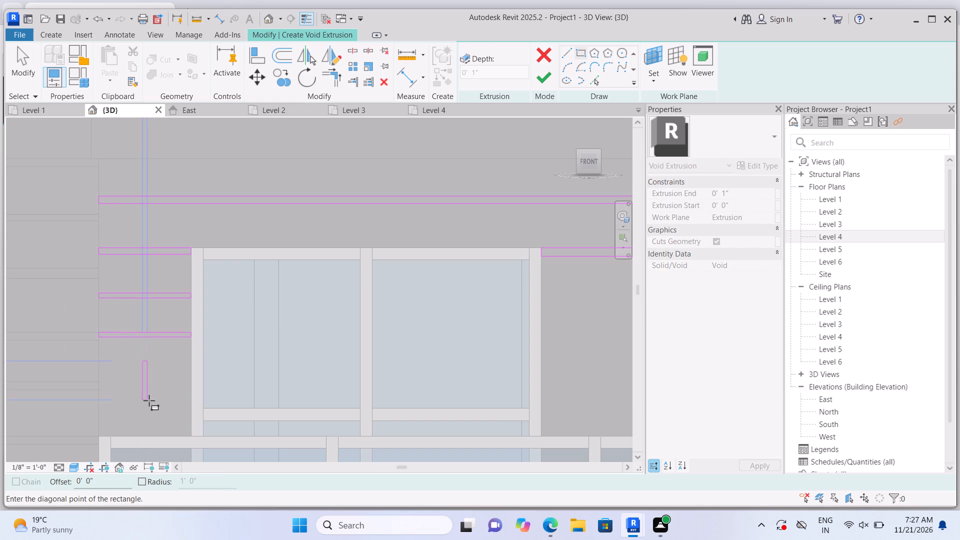
key(Escape)
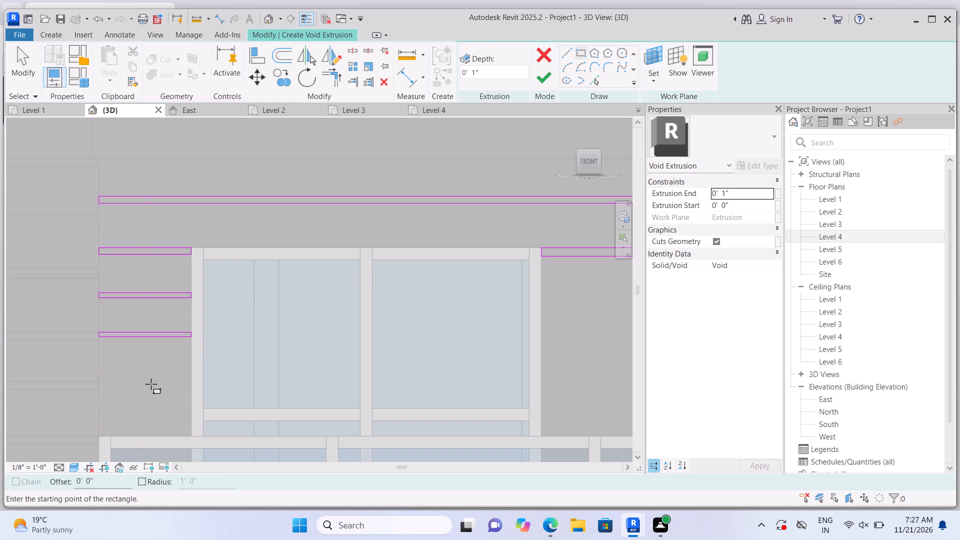
Add two more thin strips about 1'-7" long on the window's left side, running down to just above the railing's top rail.
middle_drag(138, 379, 99, 232)
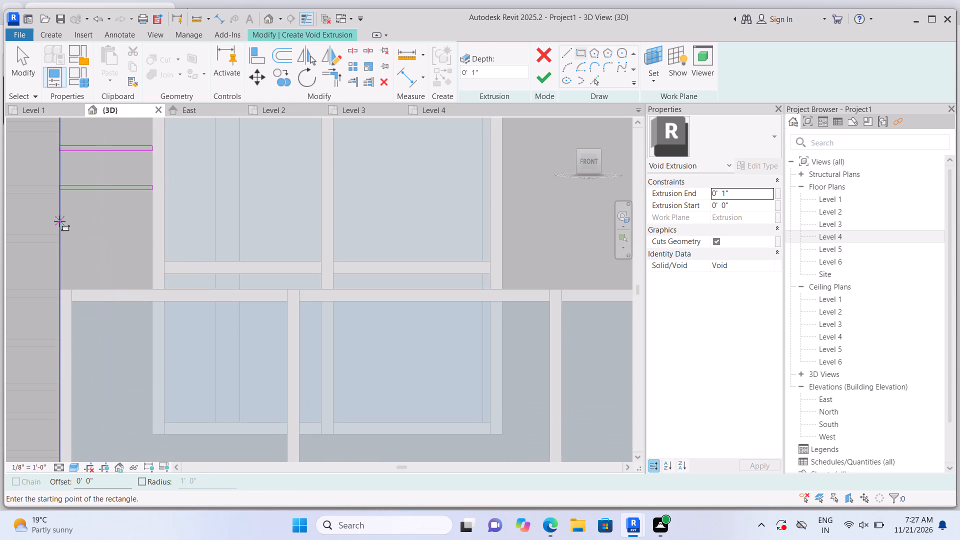
click(59, 221)
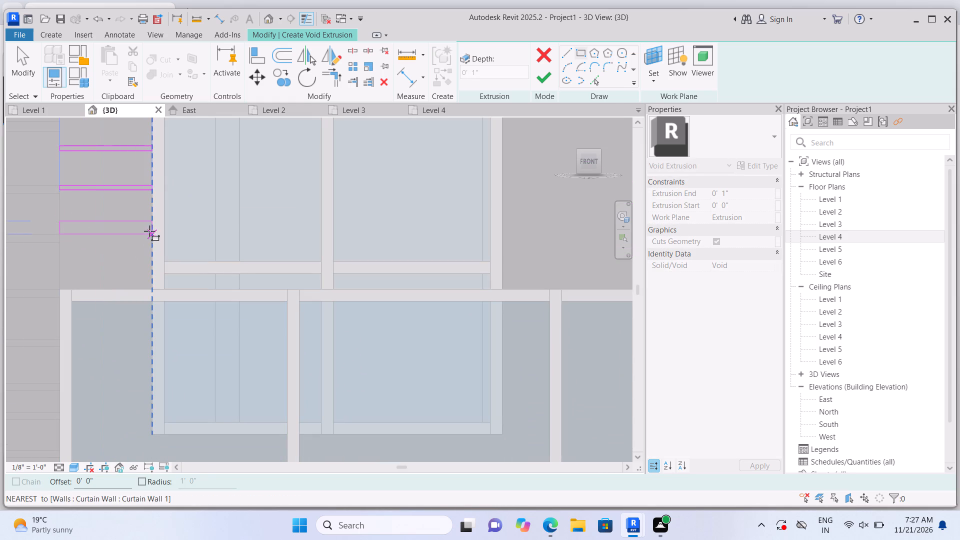
click(149, 227)
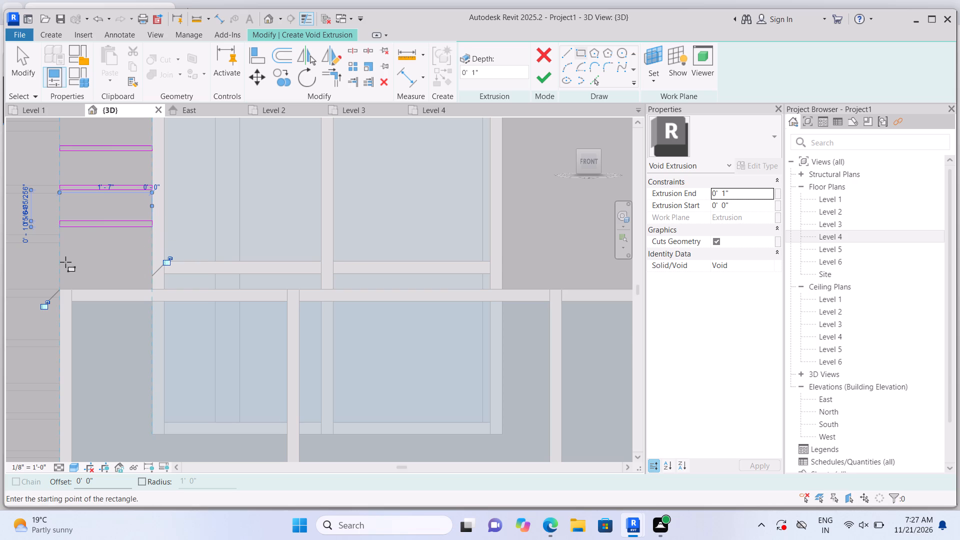
click(63, 261)
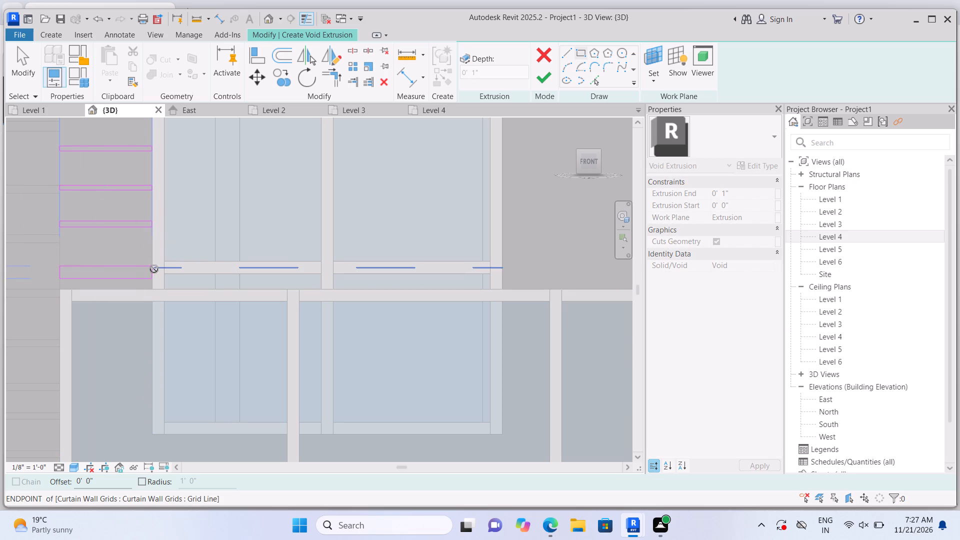
scroll(151, 278, up, 5)
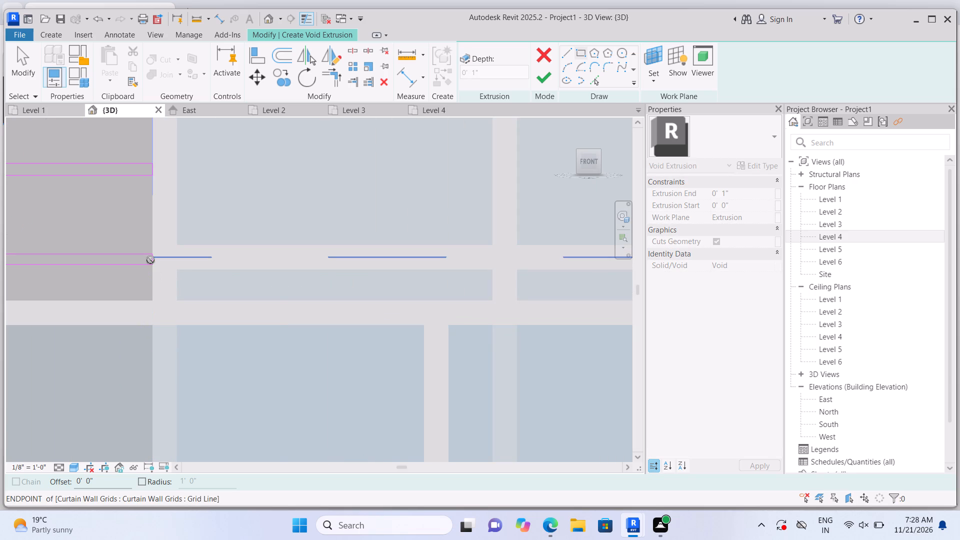
click(150, 267)
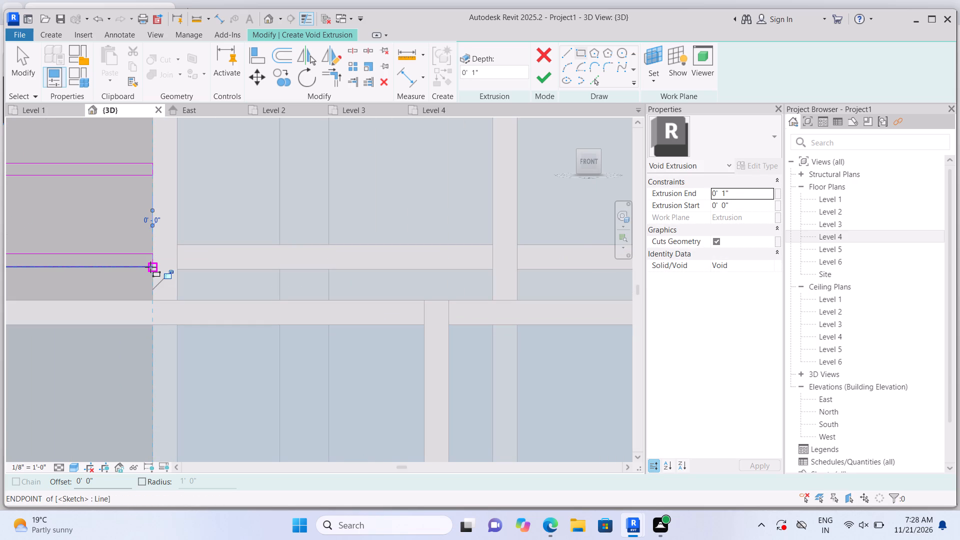
key(Escape)
Sketch two spaced thin strips about 1'-7" long below the railing's top rail, between the wall's left edge and the window.
scroll(158, 262, down, 2)
middle_drag(130, 314, 177, 210)
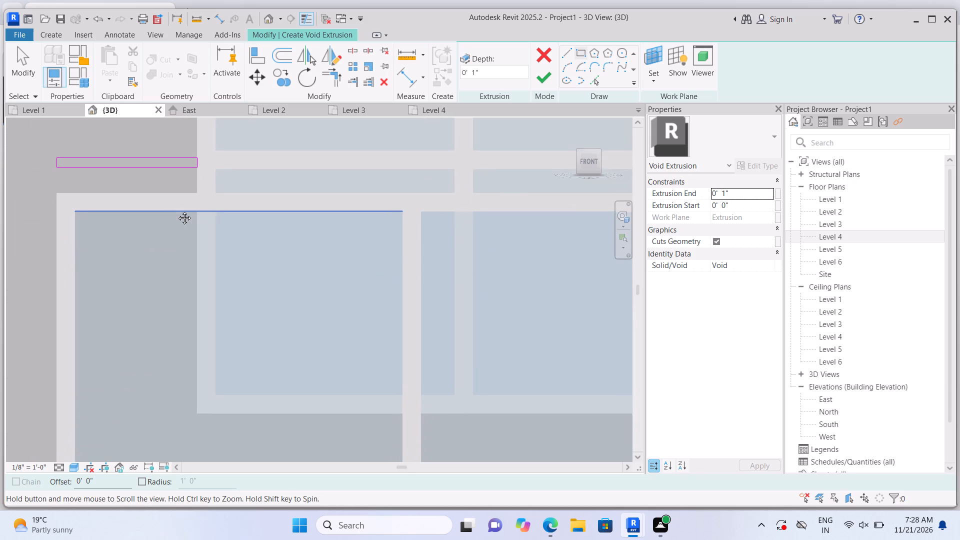
middle_drag(177, 210, 196, 182)
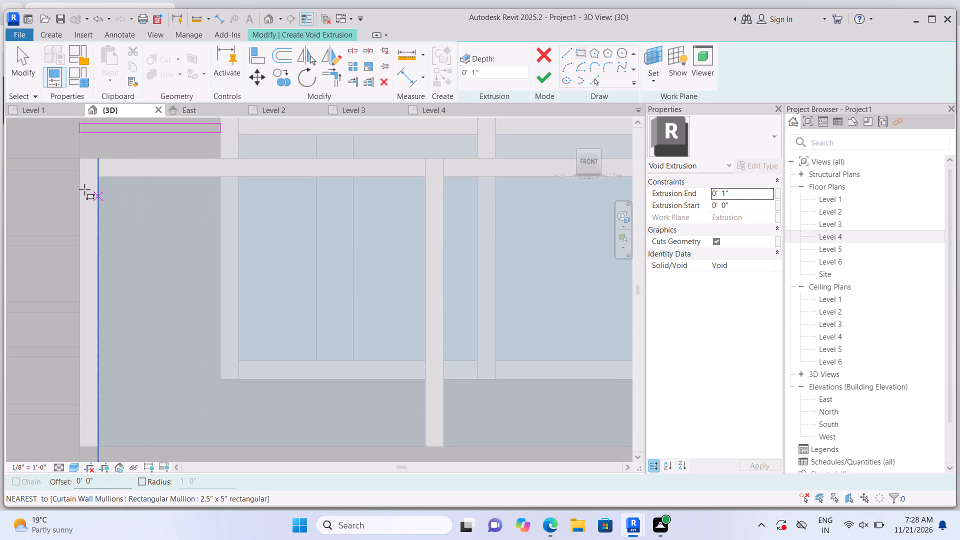
click(81, 188)
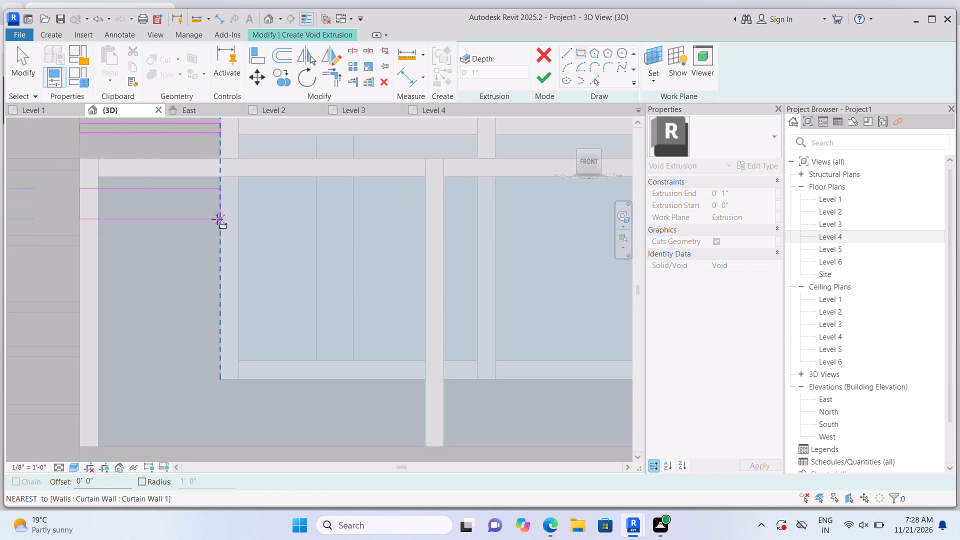
click(217, 198)
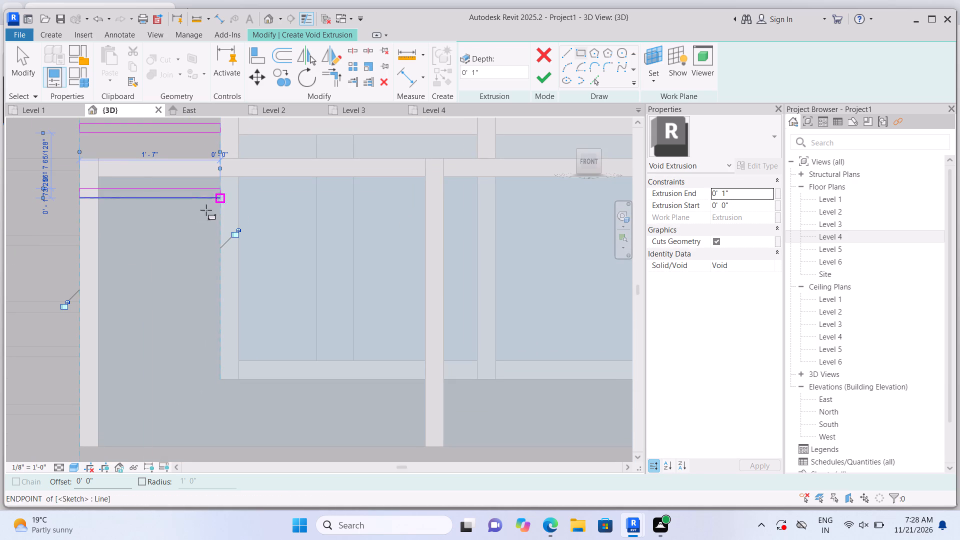
click(80, 243)
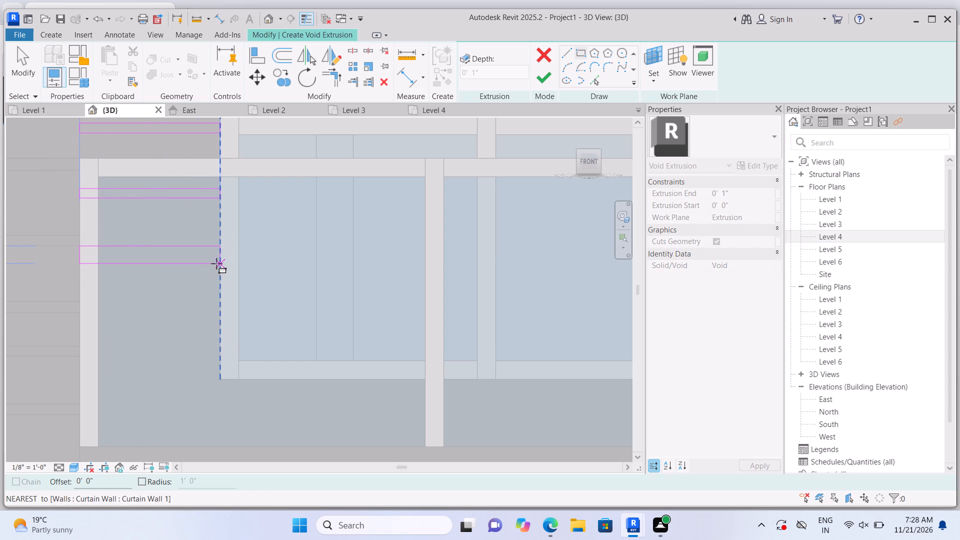
click(218, 252)
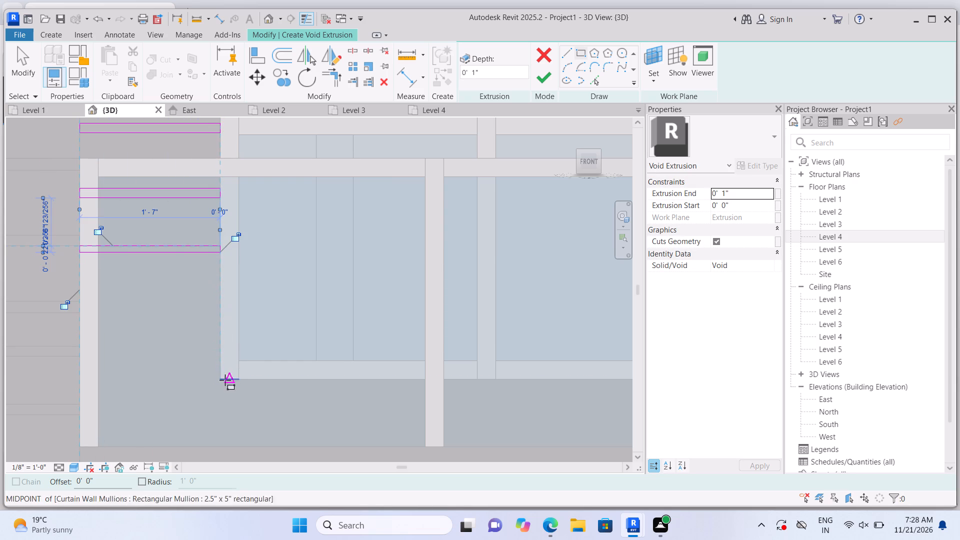
Sketch a strip about 1'-7" long on the window's left side, level with its bottom edge, and two spaced strips above it.
click(224, 380)
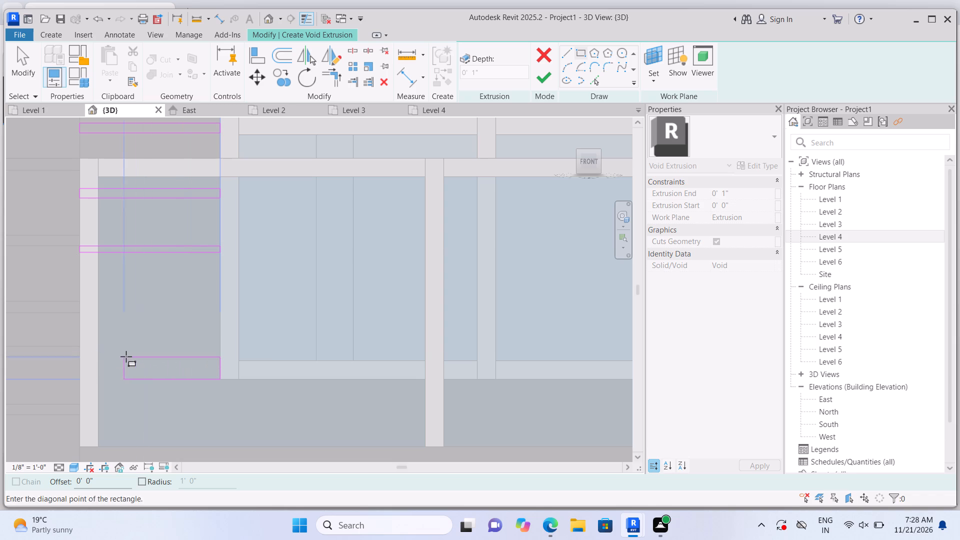
click(78, 371)
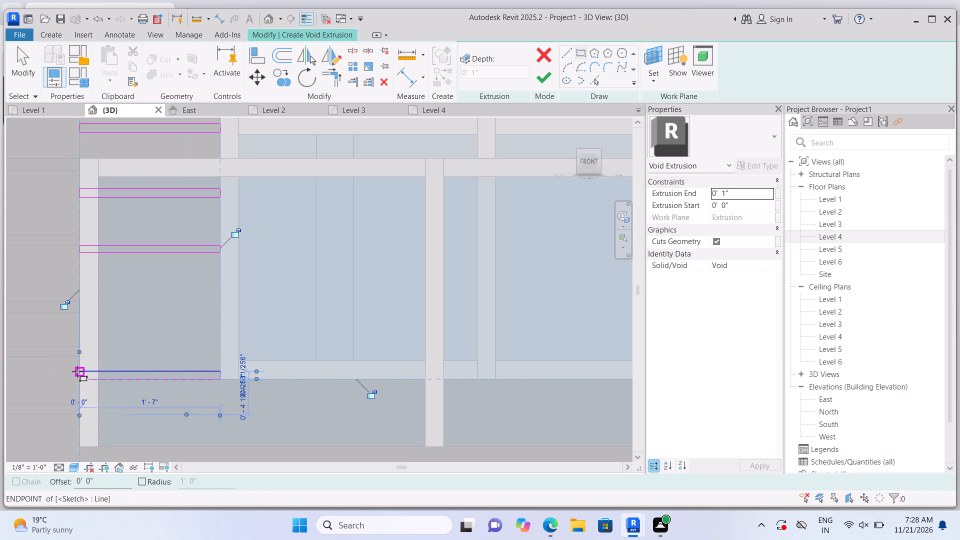
click(83, 285)
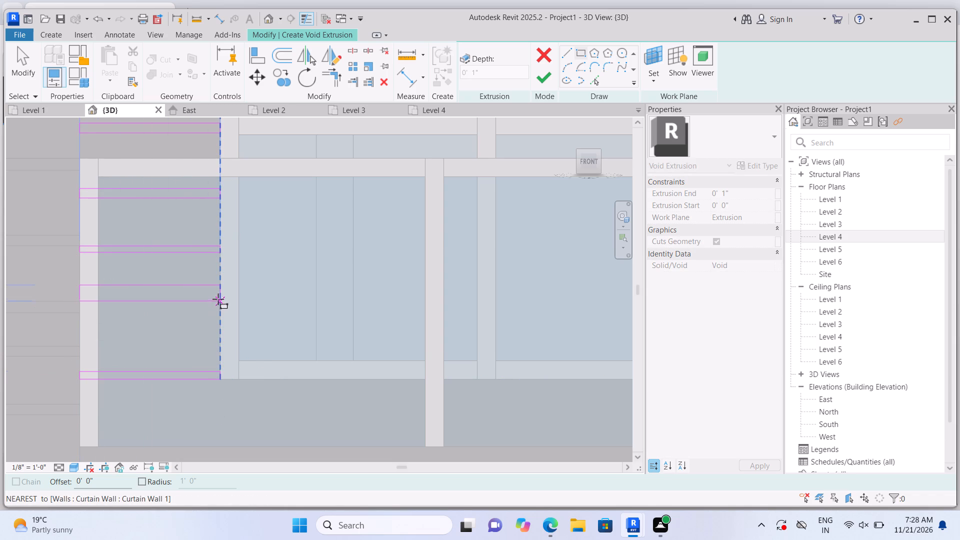
click(217, 293)
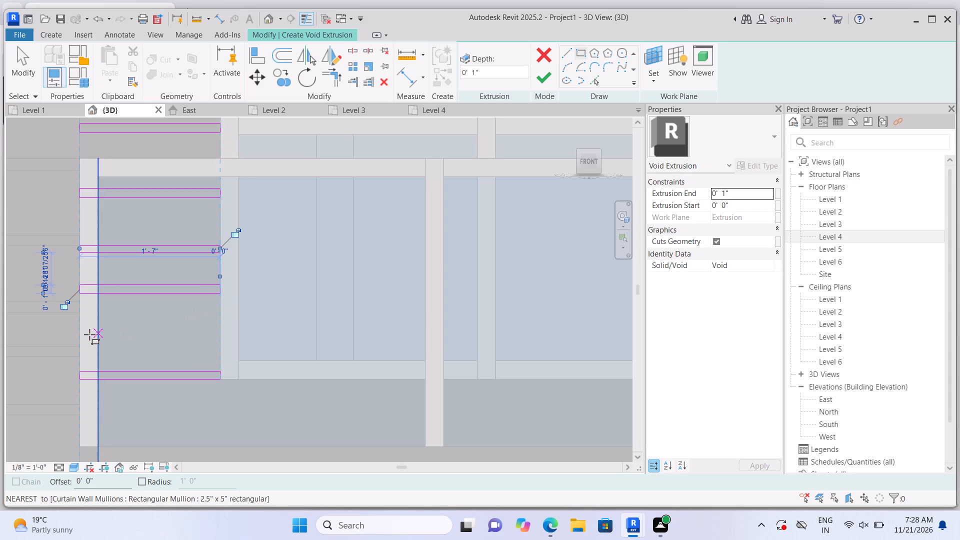
click(83, 329)
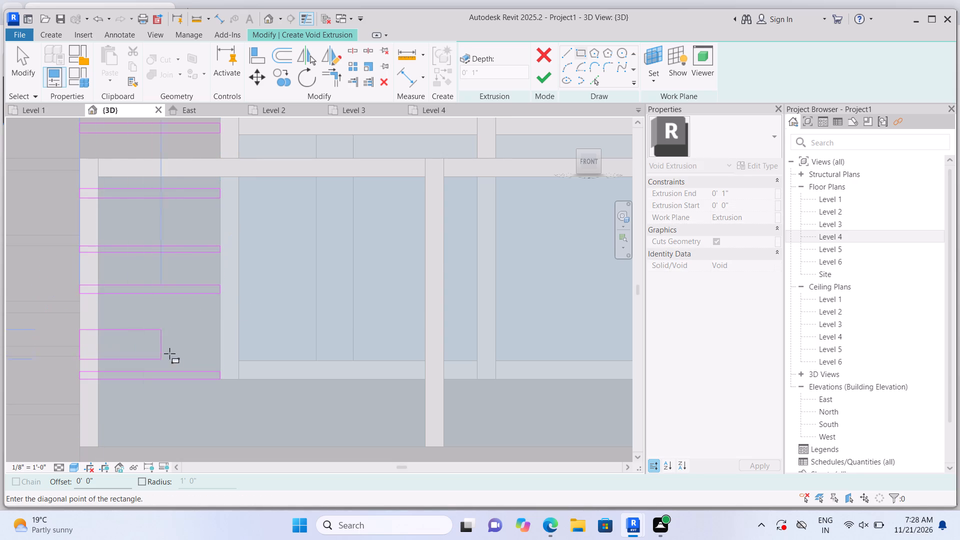
scroll(215, 349, up, 1)
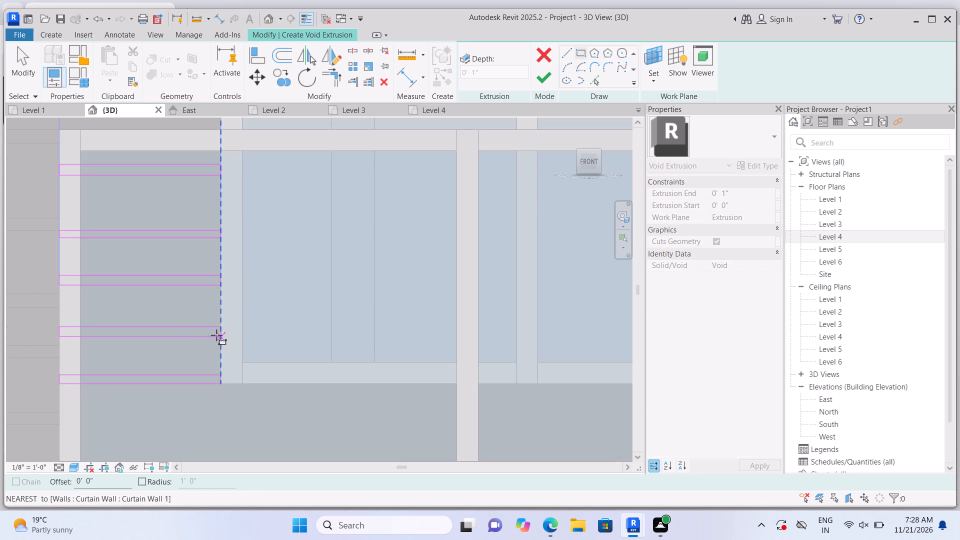
click(216, 335)
key(Escape)
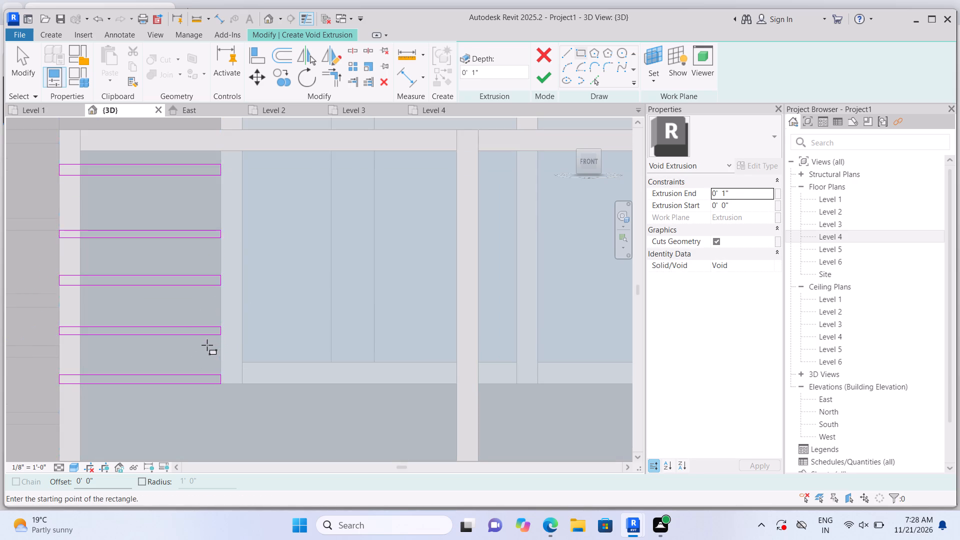
Sketch three spaced thin strips 2'-7 1/2" long between the window and the door recess, below the head-level strip and above the railing.
scroll(199, 353, down, 11)
scroll(340, 249, up, 3)
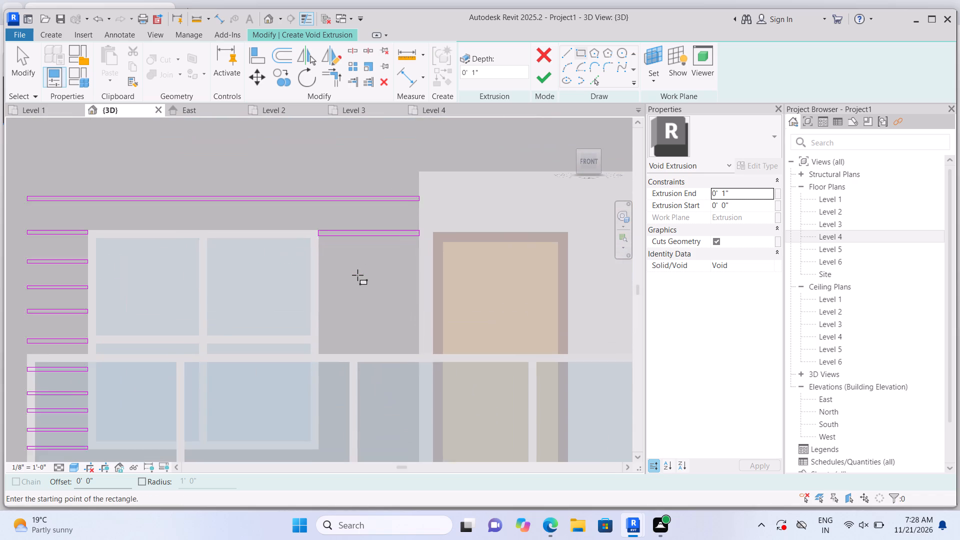
scroll(357, 275, up, 3)
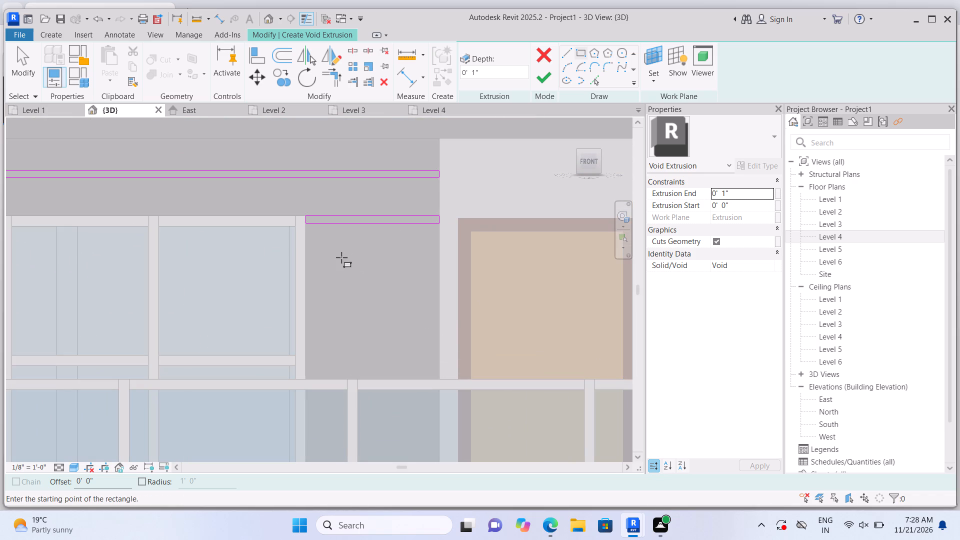
click(308, 261)
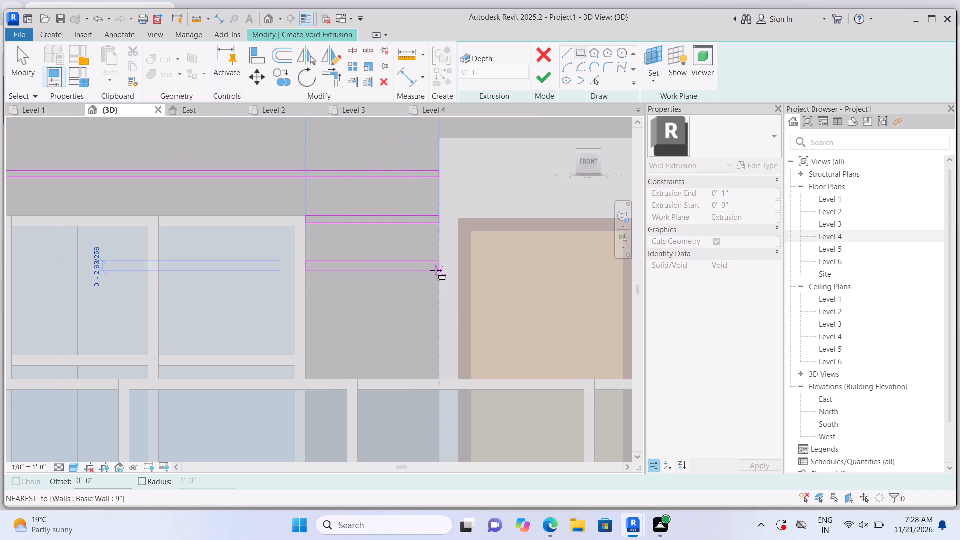
click(436, 268)
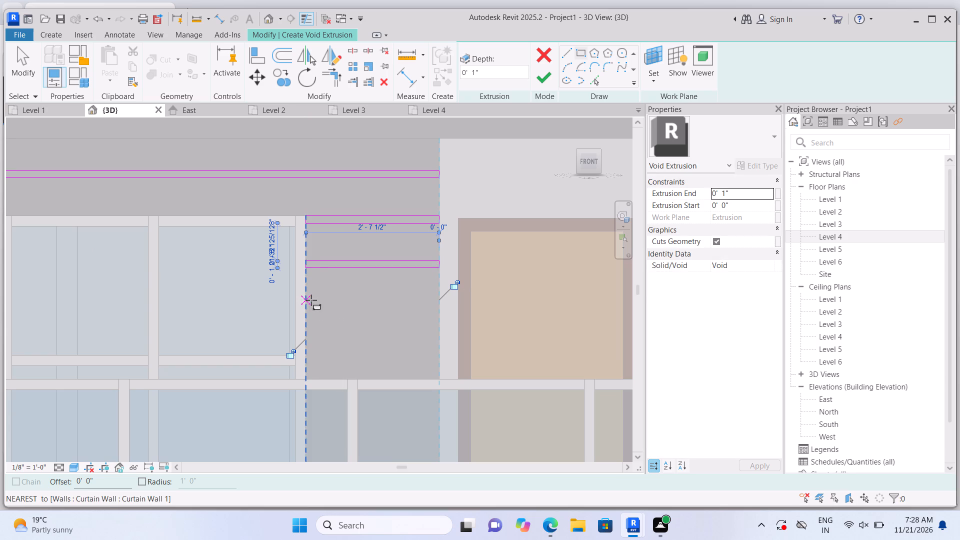
click(311, 300)
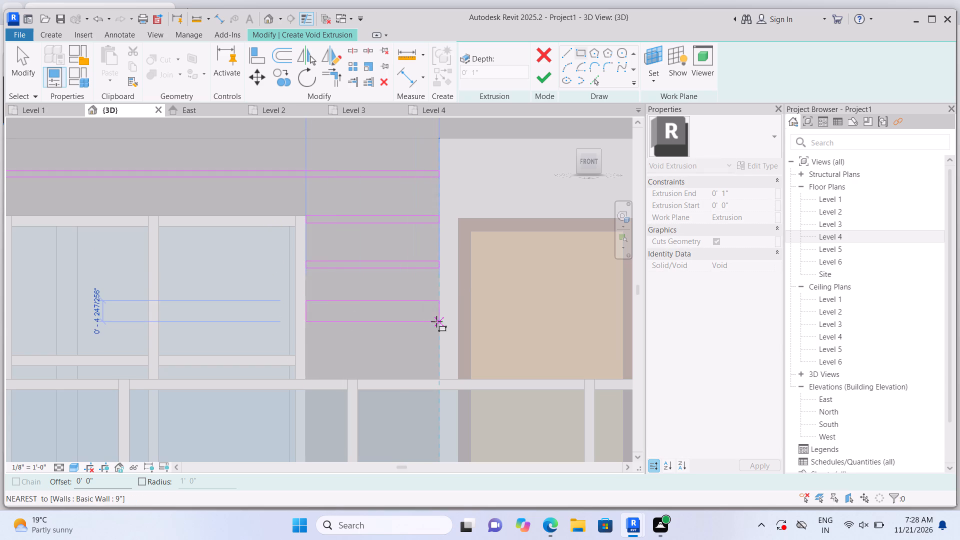
click(438, 308)
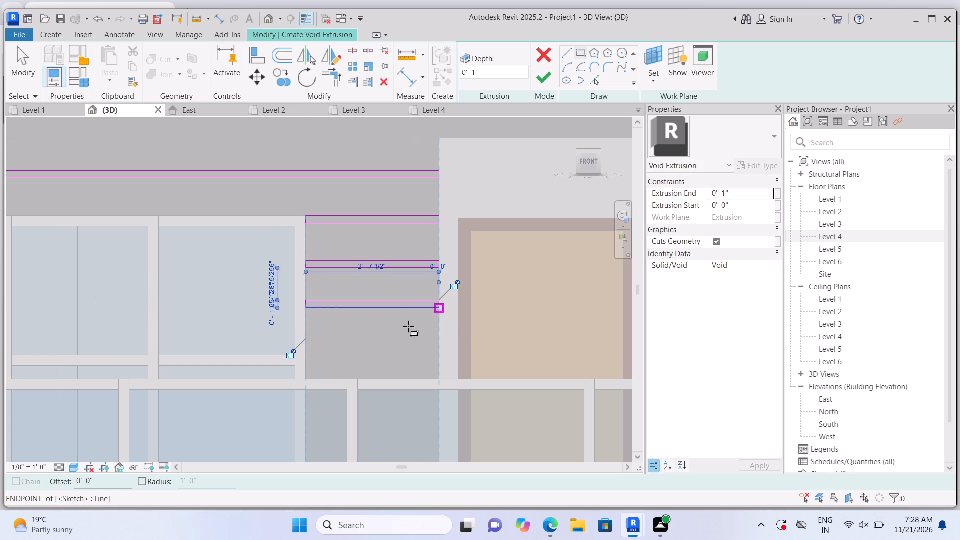
click(309, 338)
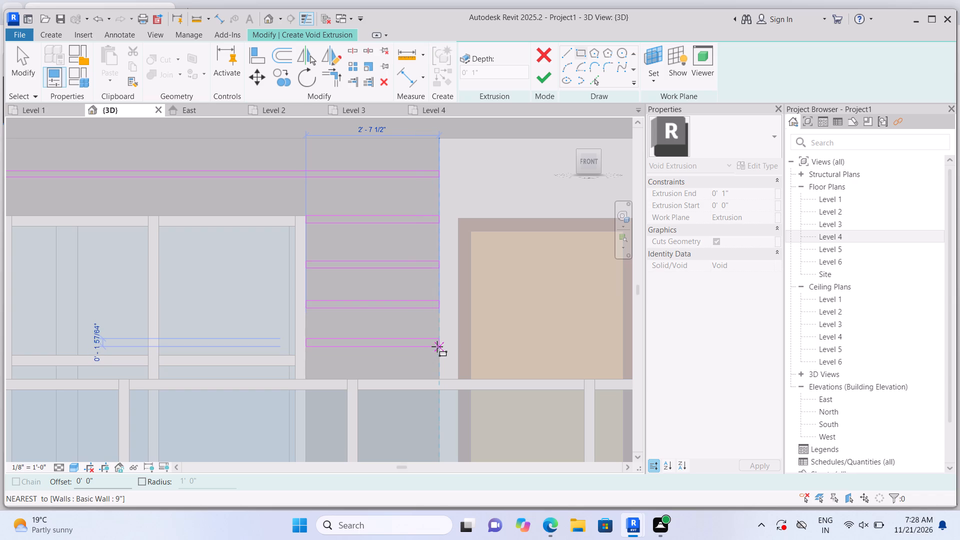
click(436, 346)
Add two strips 2'-7 1/2" long on the window's right side, one at the railing's top rail and one below it.
middle_click(412, 364)
middle_drag(410, 361, 379, 238)
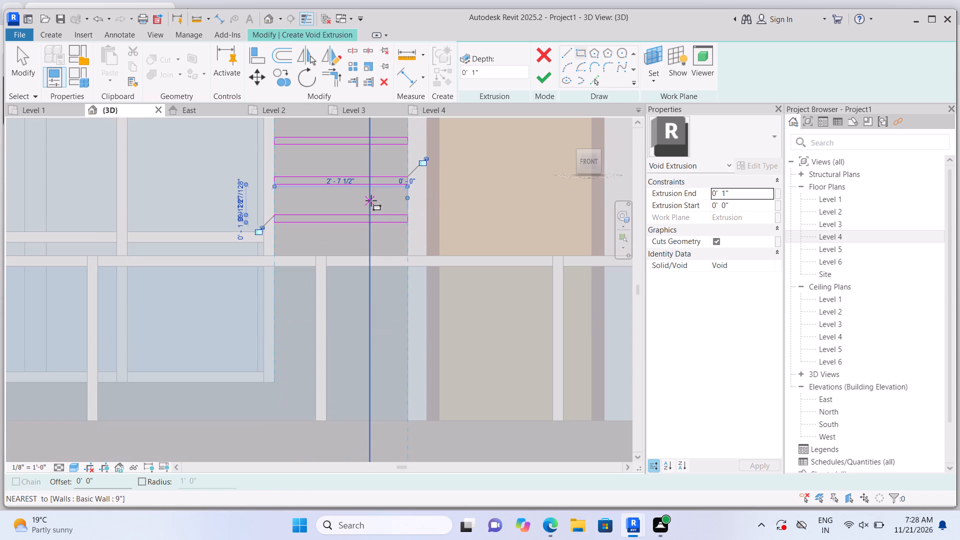
click(276, 256)
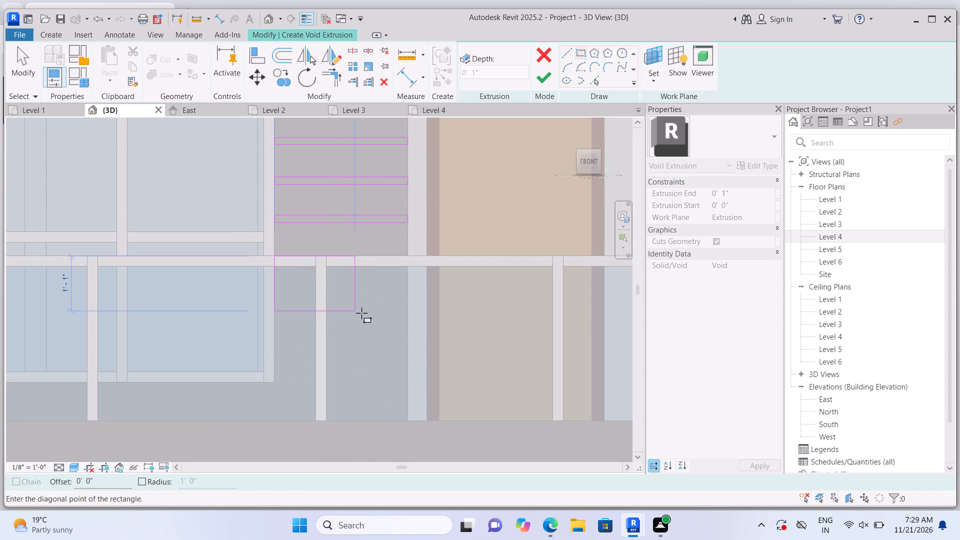
click(412, 264)
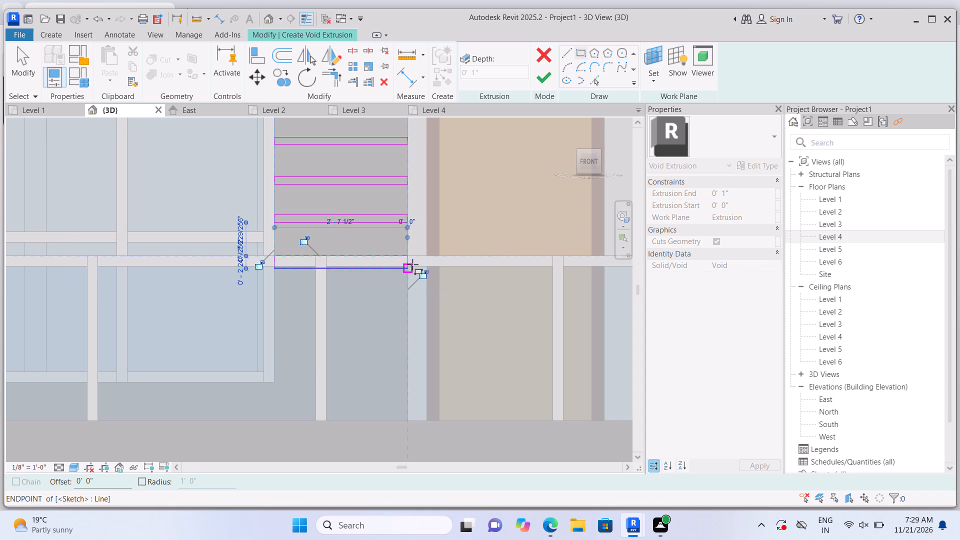
click(279, 304)
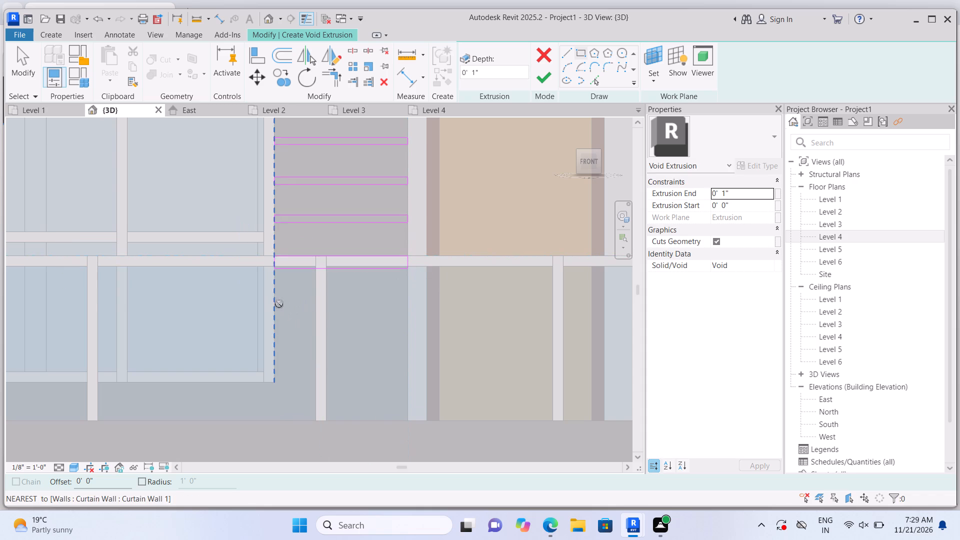
click(409, 312)
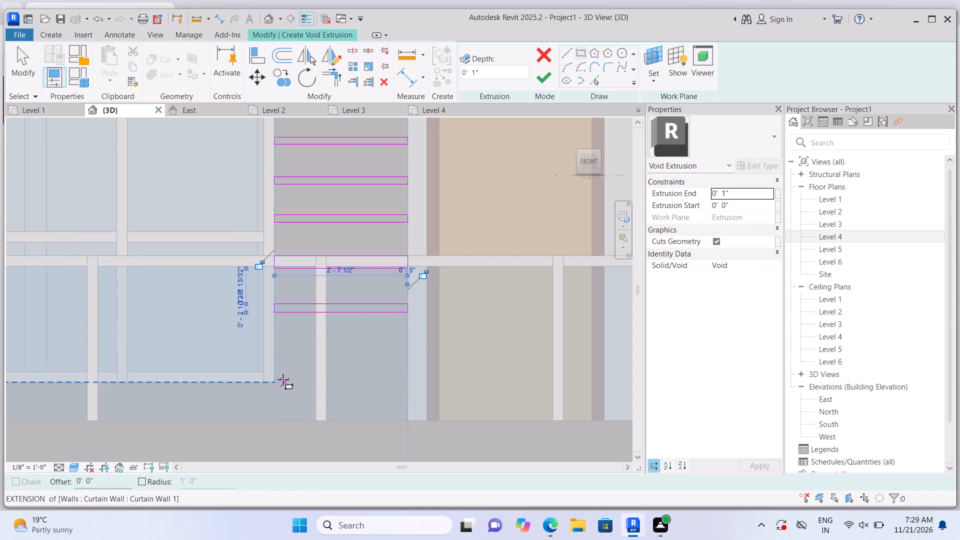
Sketch a strip 2'-7 1/2" long on the window's right side, level with its bottom edge, and another spaced above it.
double_click(279, 380)
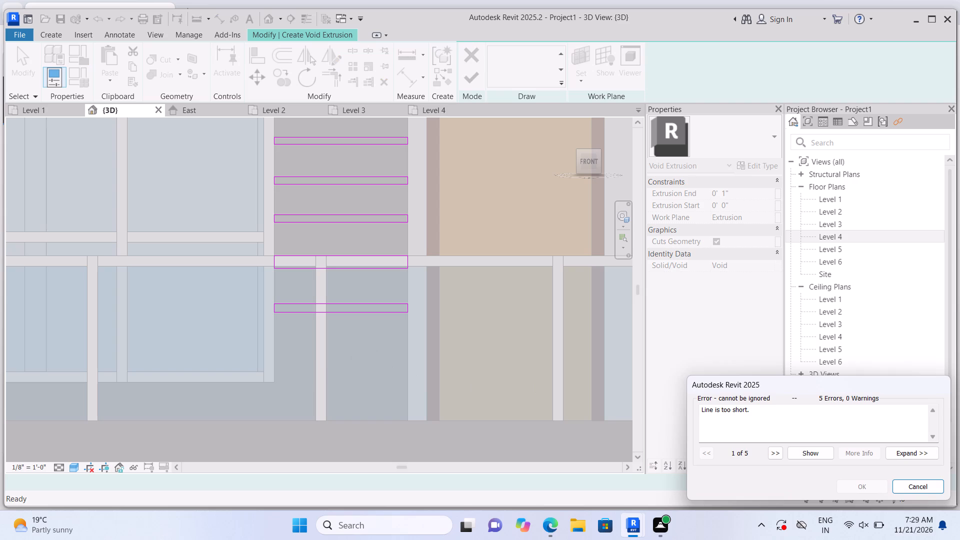
click(903, 483)
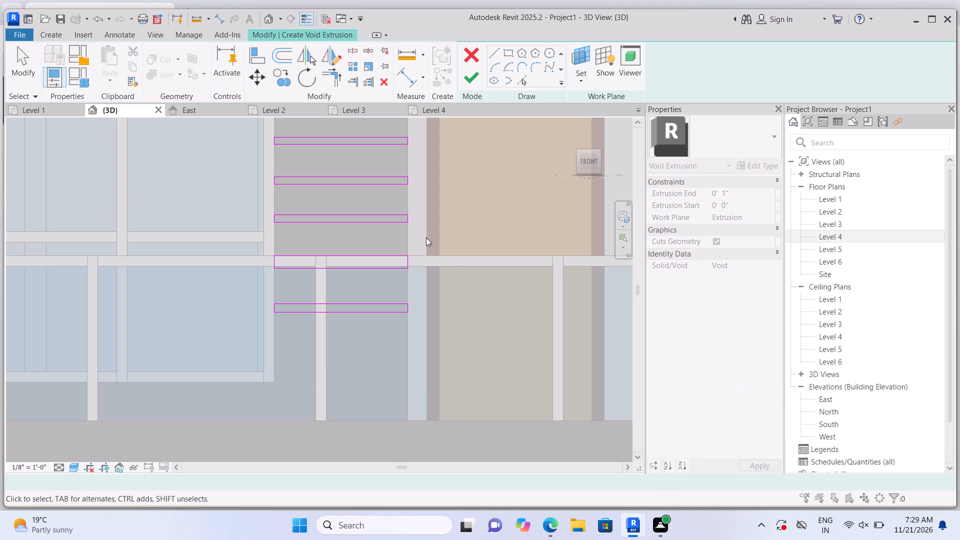
click(502, 56)
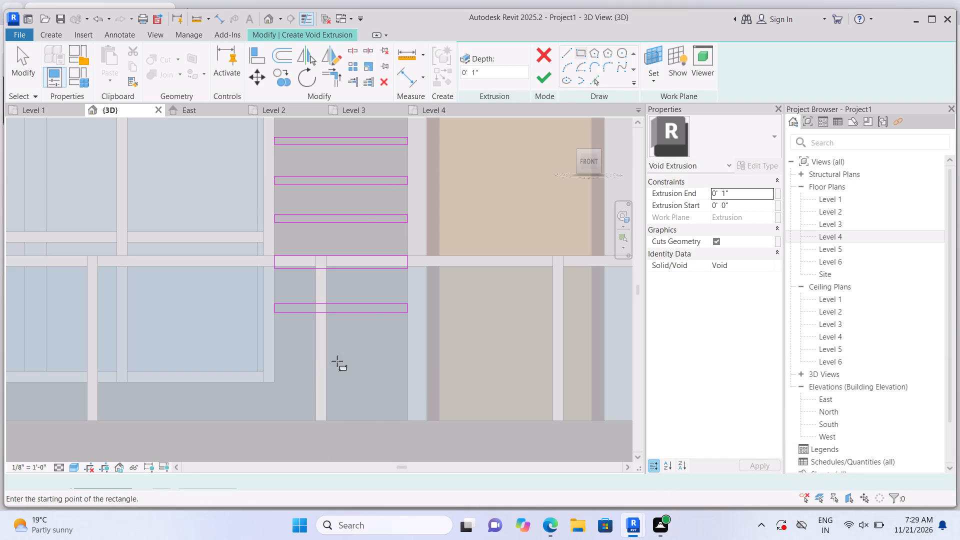
click(275, 381)
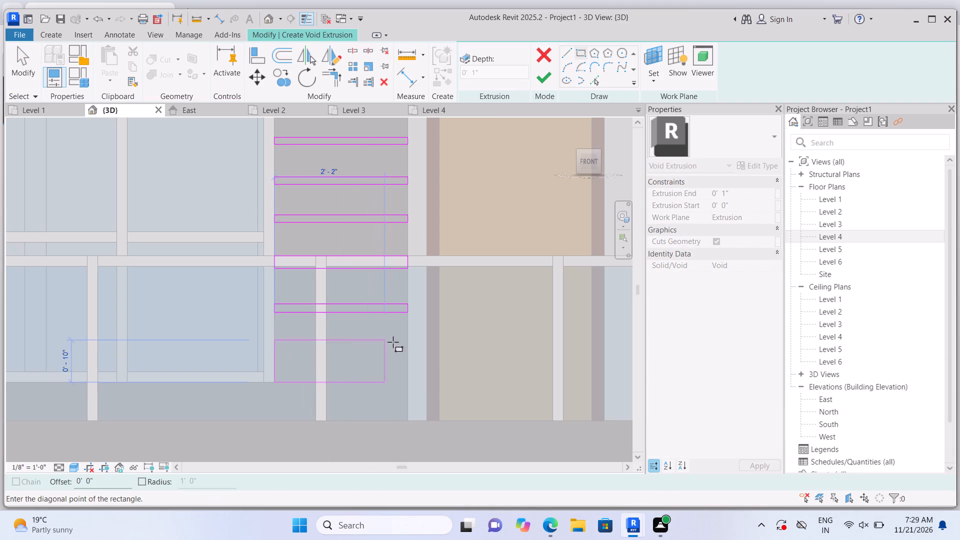
click(405, 374)
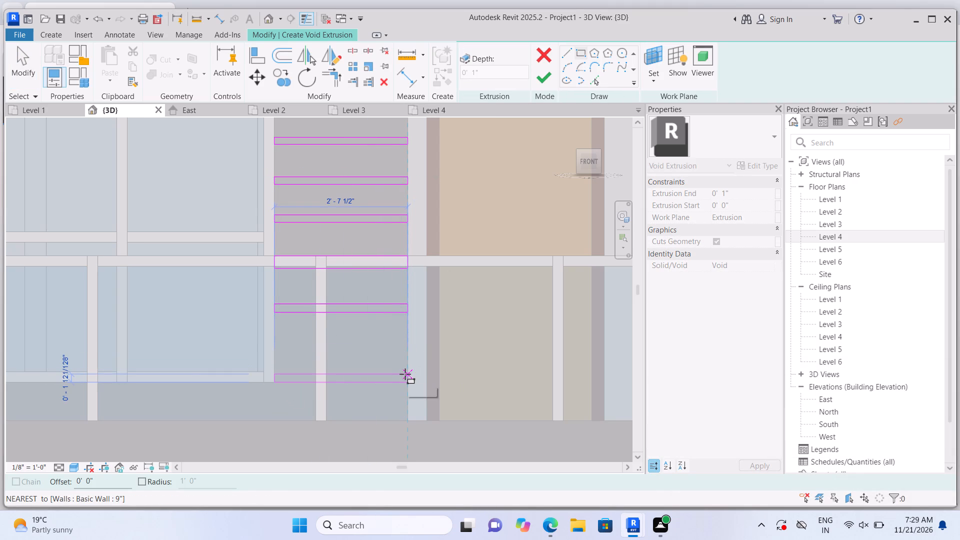
click(277, 339)
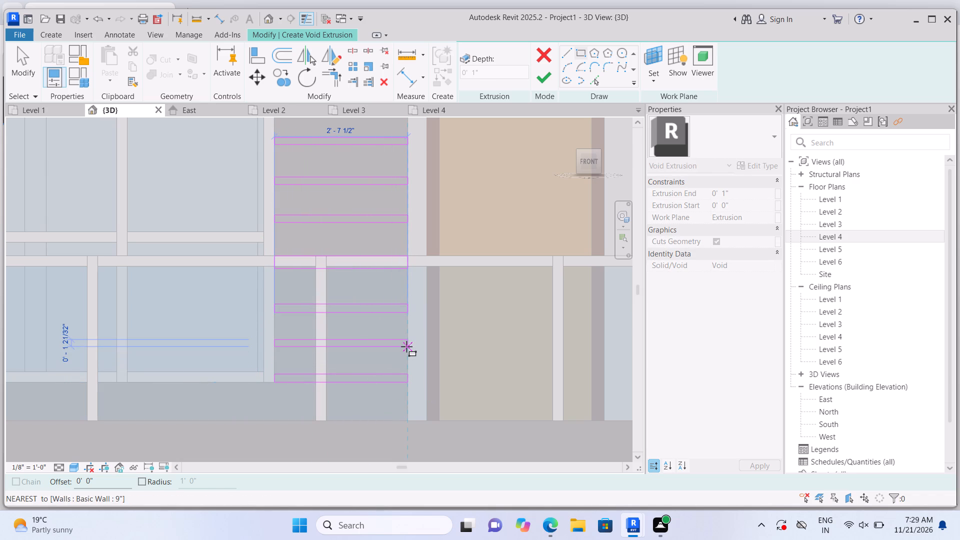
click(406, 346)
key(Escape)
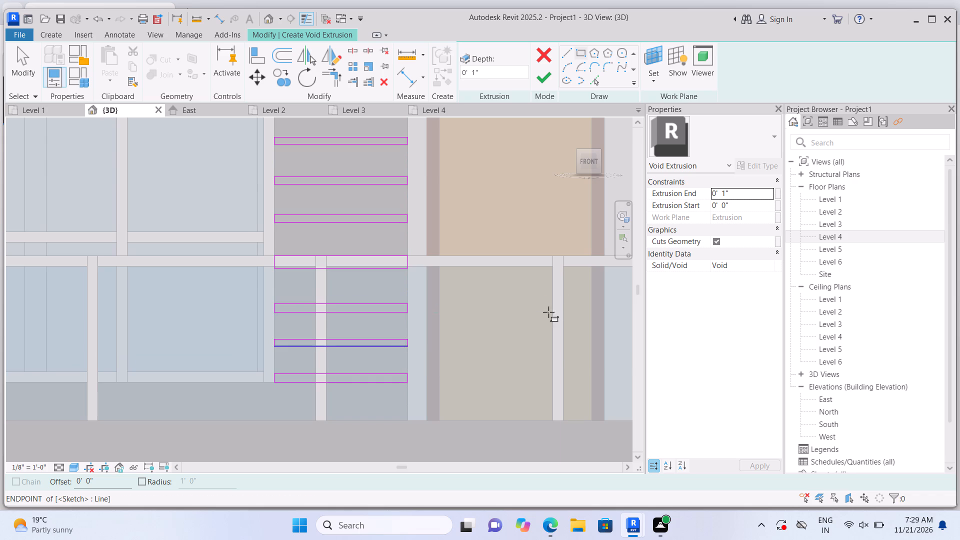
Sketch a thin strip at the base of the balcony railing, spanning from the wall's left edge to the door recess.
scroll(561, 295, down, 7)
scroll(446, 435, up, 3)
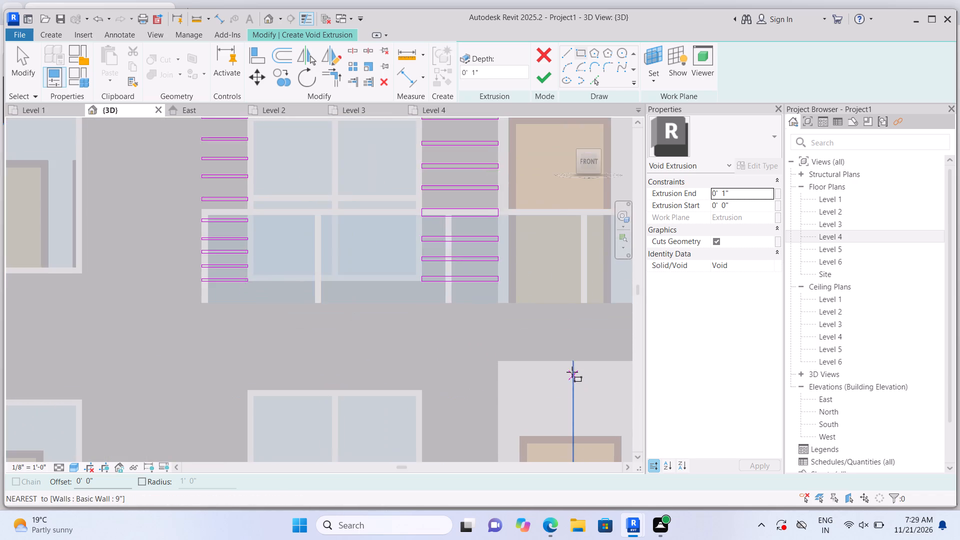
scroll(572, 372, up, 2)
scroll(530, 360, up, 1)
scroll(286, 334, down, 1)
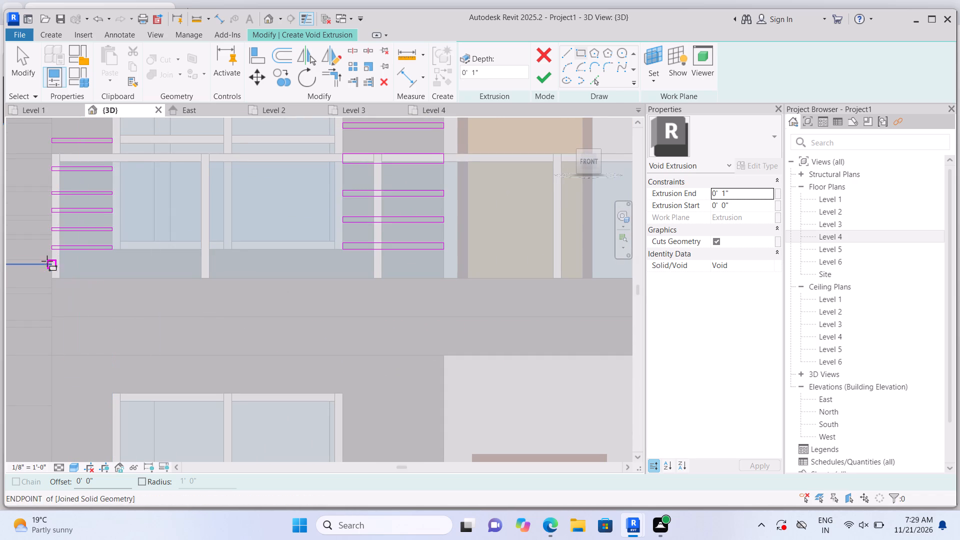
click(55, 271)
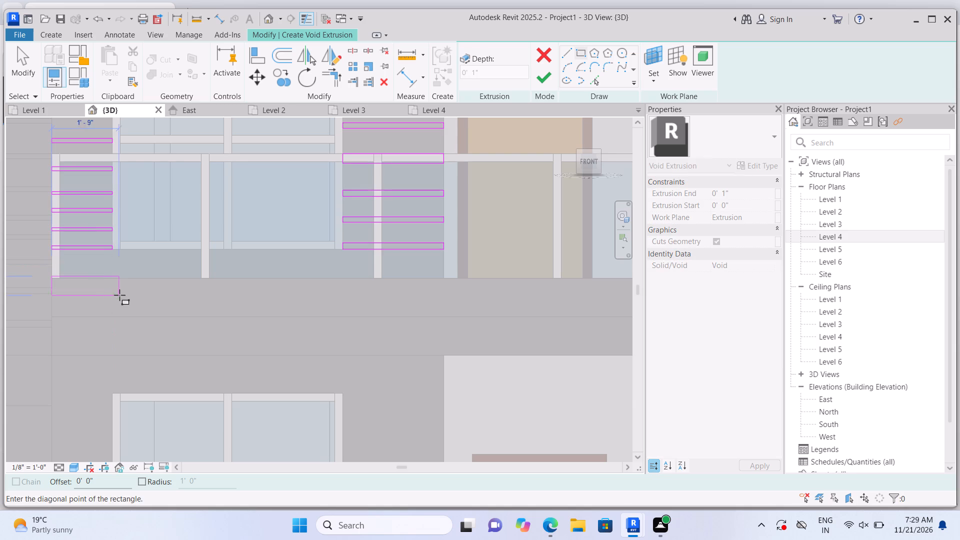
scroll(428, 270, up, 3)
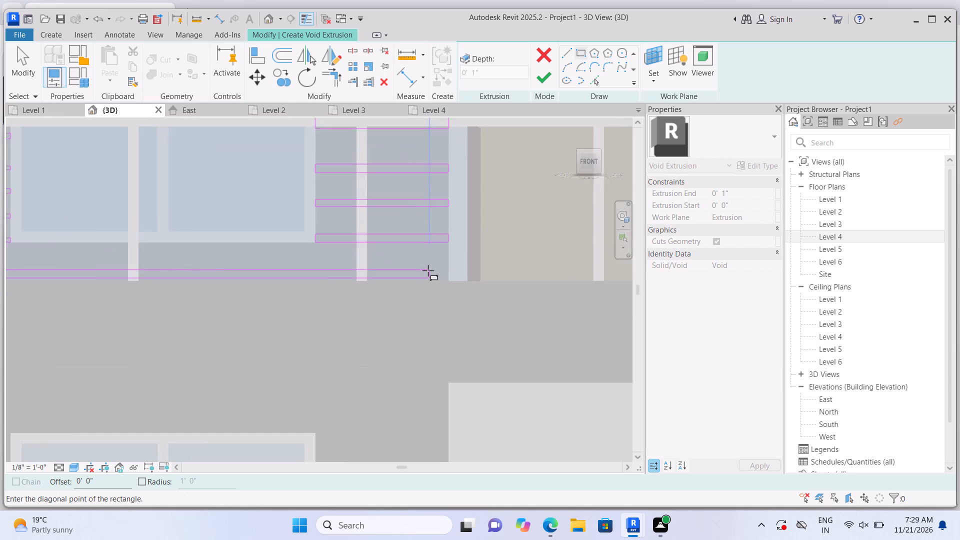
scroll(428, 271, up, 2)
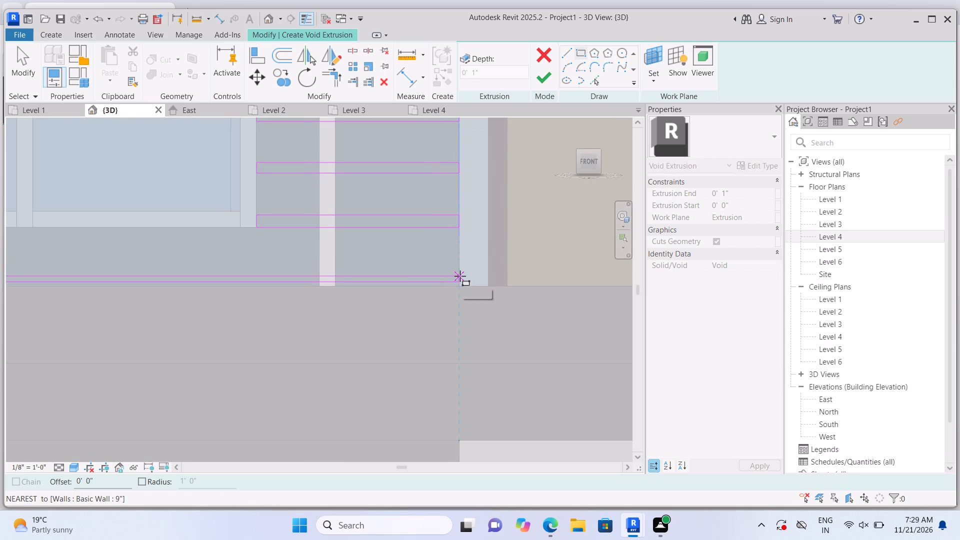
click(460, 276)
scroll(463, 273, down, 6)
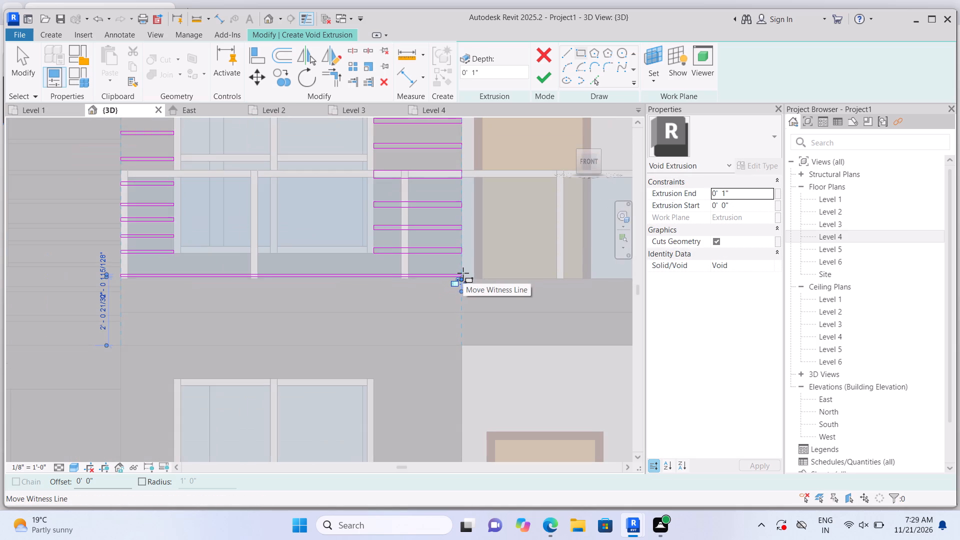
key(Escape)
Sketch a second full-width thin strip on the wall band just below the balcony railing, ending at the door recess edge.
scroll(207, 320, up, 2)
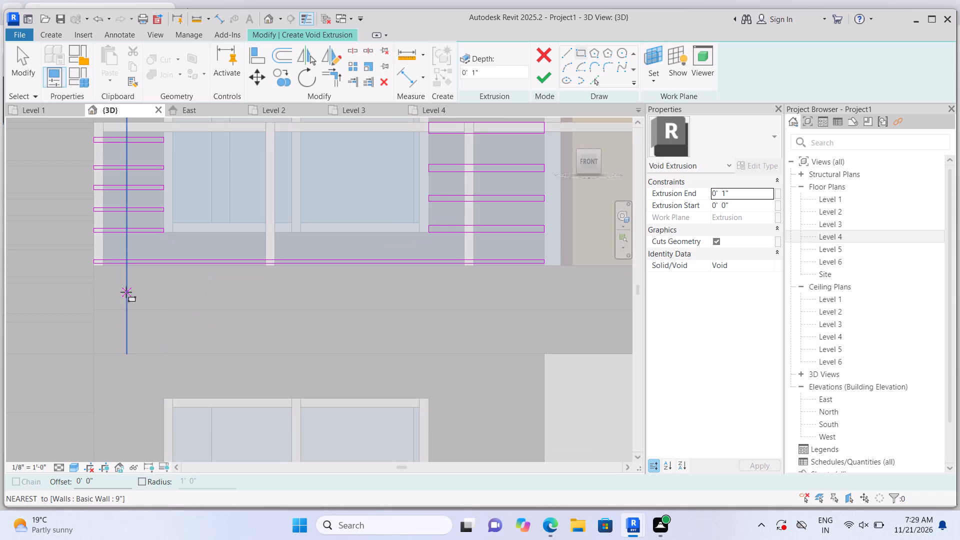
click(96, 282)
scroll(319, 311, up, 2)
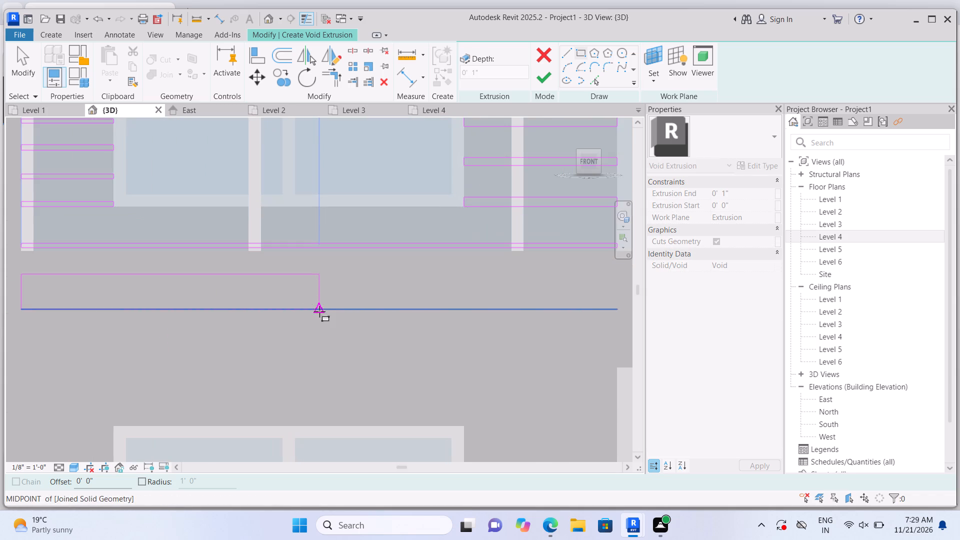
scroll(319, 311, up, 1)
scroll(451, 288, down, 5)
scroll(590, 288, up, 2)
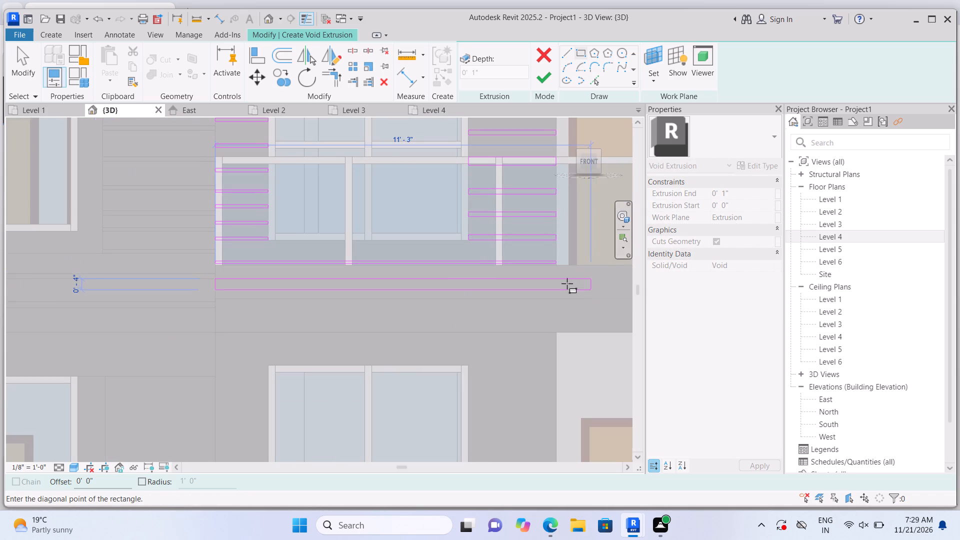
scroll(567, 283, up, 7)
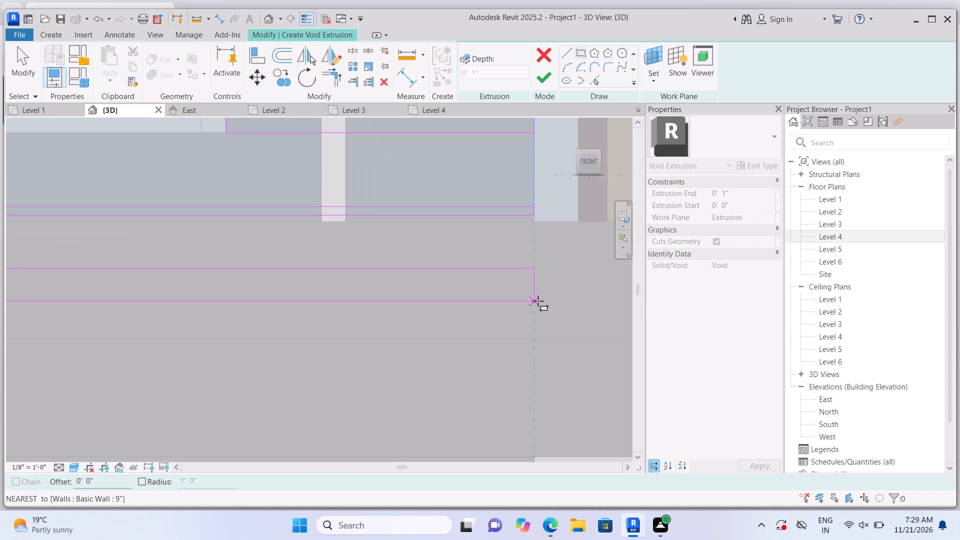
click(533, 278)
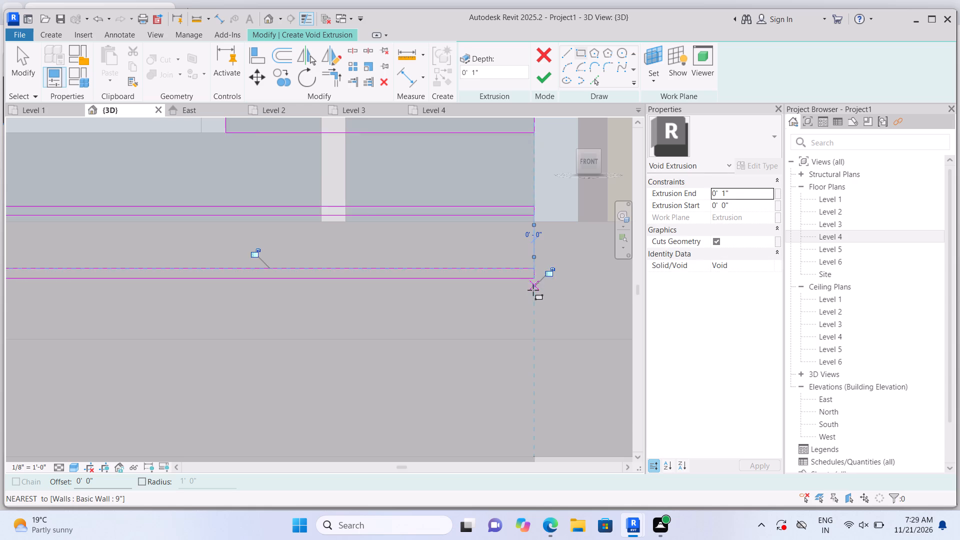
scroll(533, 290, down, 9)
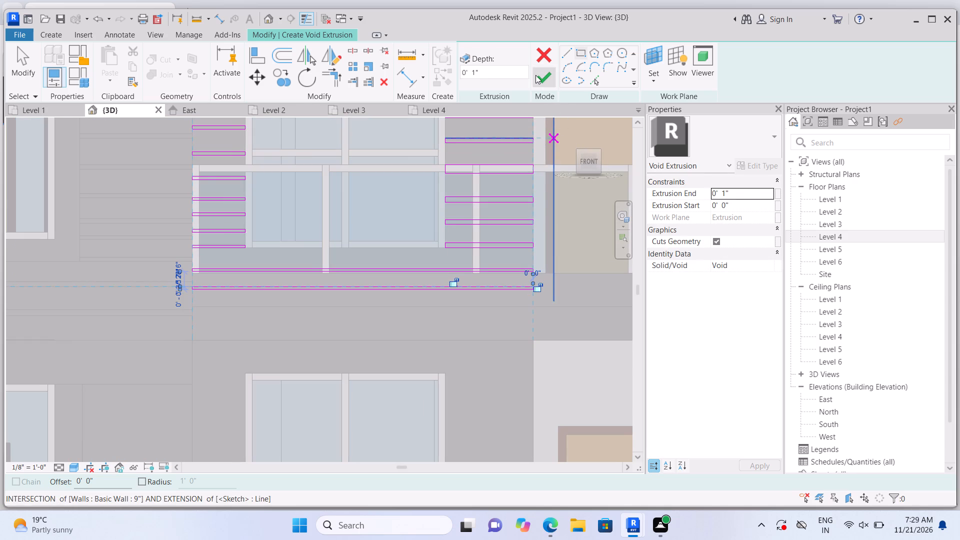
Finish the void extrusion at 1" depth to cut the grooves around the balcony window.
click(535, 75)
scroll(398, 344, down, 6)
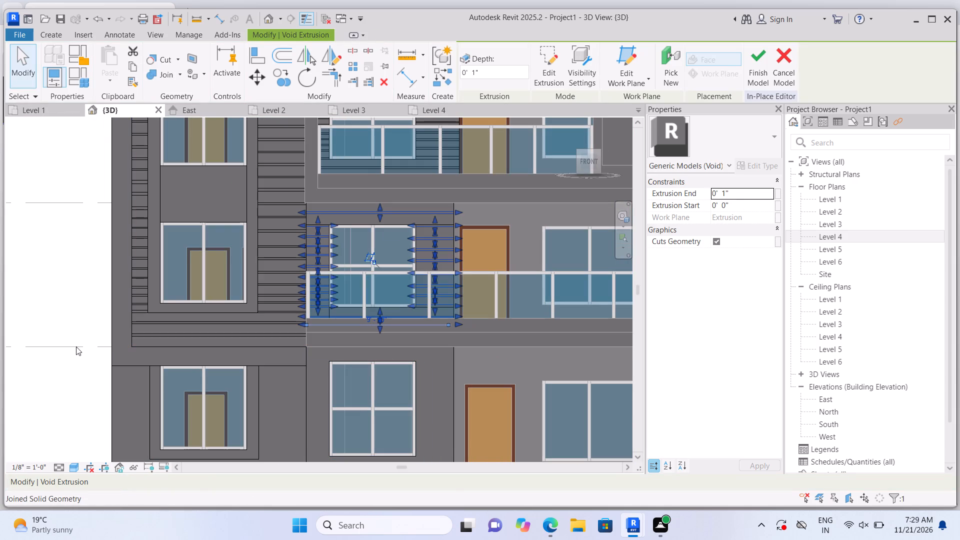
click(64, 300)
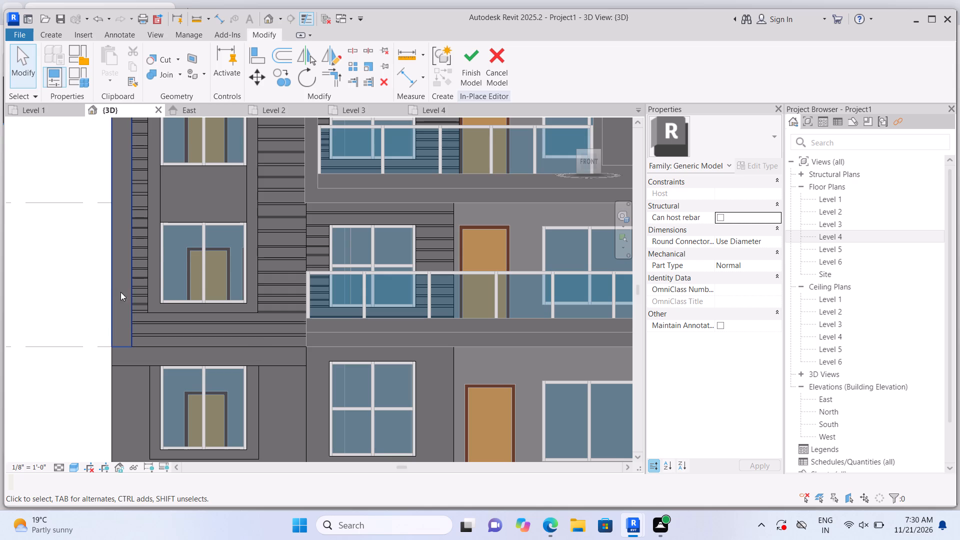
Start a new void extrusion with its work plane on the ground-floor wall face between the window and the door recess.
middle_drag(99, 273, 0, 157)
scroll(199, 240, down, 5)
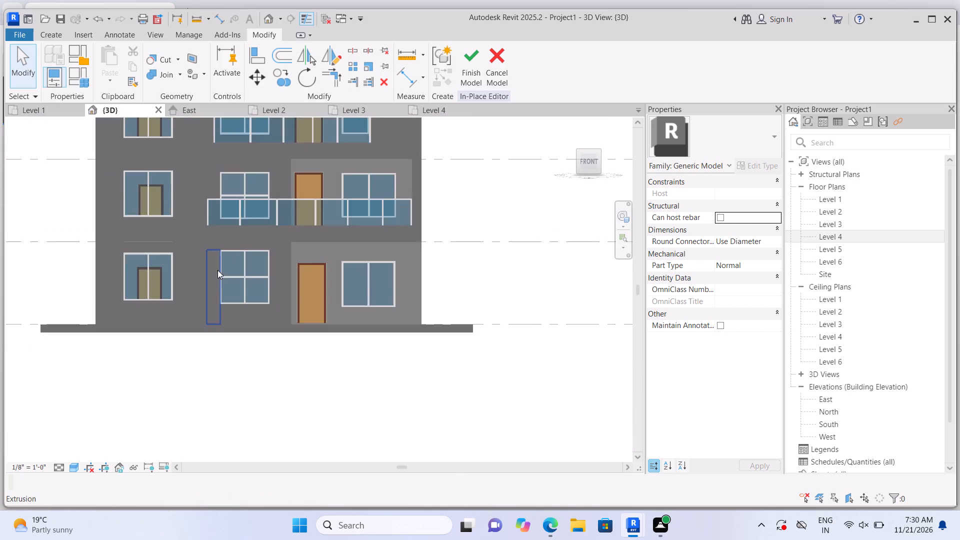
scroll(217, 270, down, 3)
scroll(252, 275, up, 6)
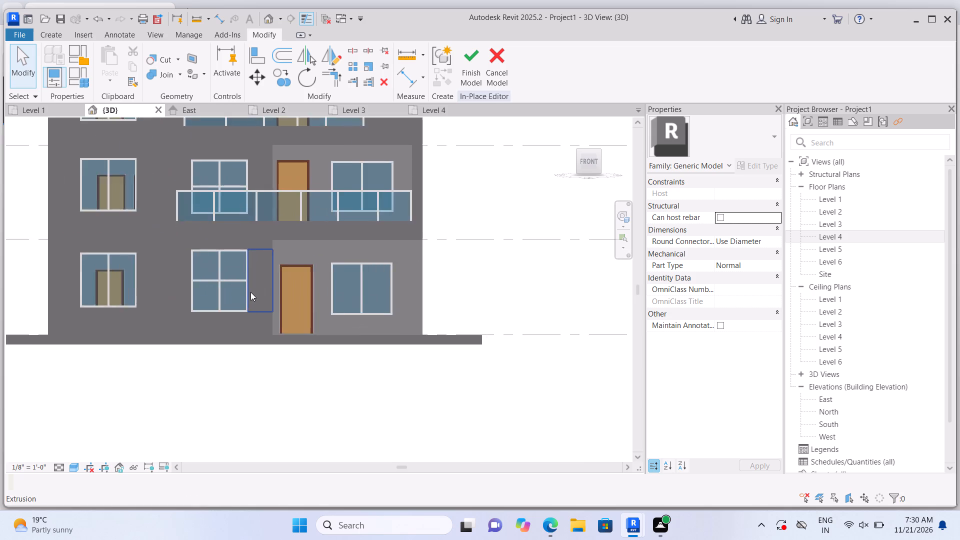
scroll(250, 292, up, 2)
scroll(159, 249, up, 2)
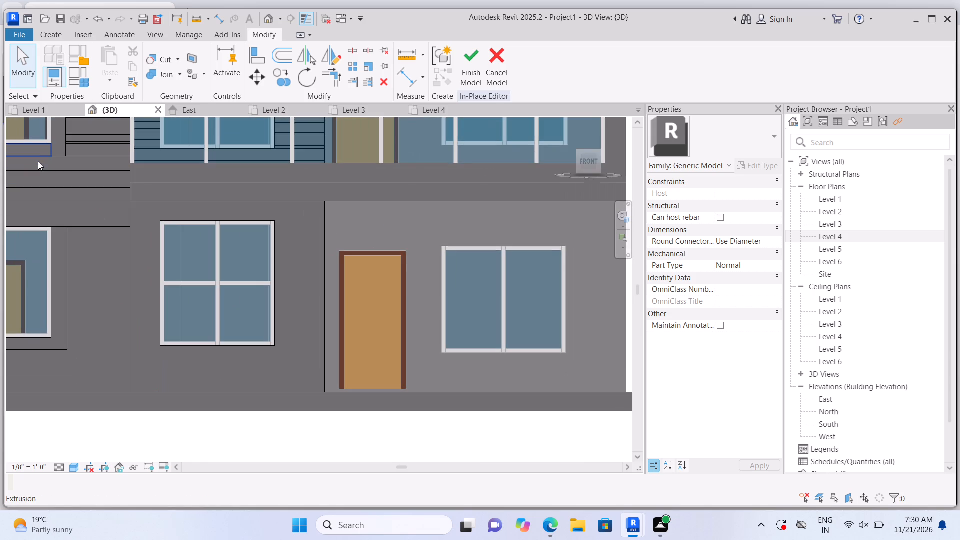
click(54, 36)
click(260, 75)
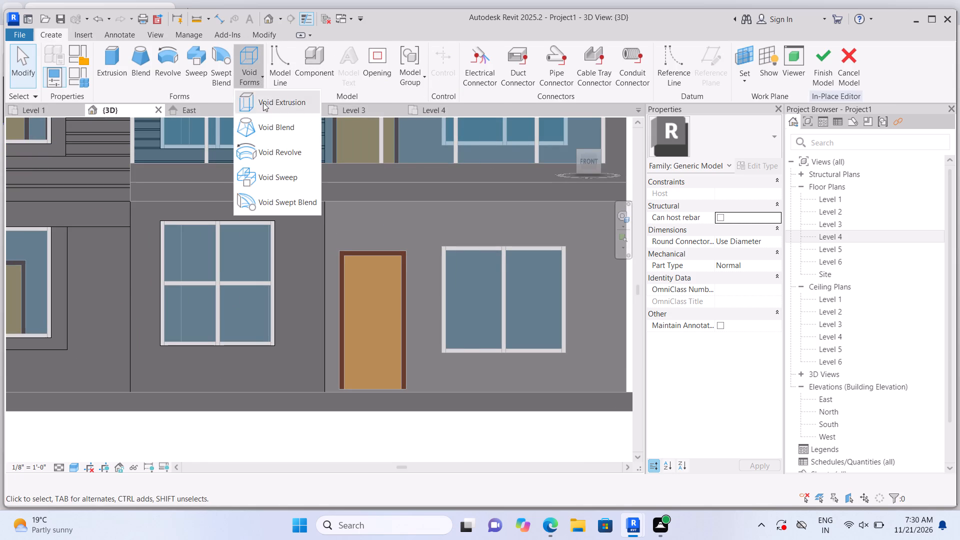
click(263, 102)
click(648, 86)
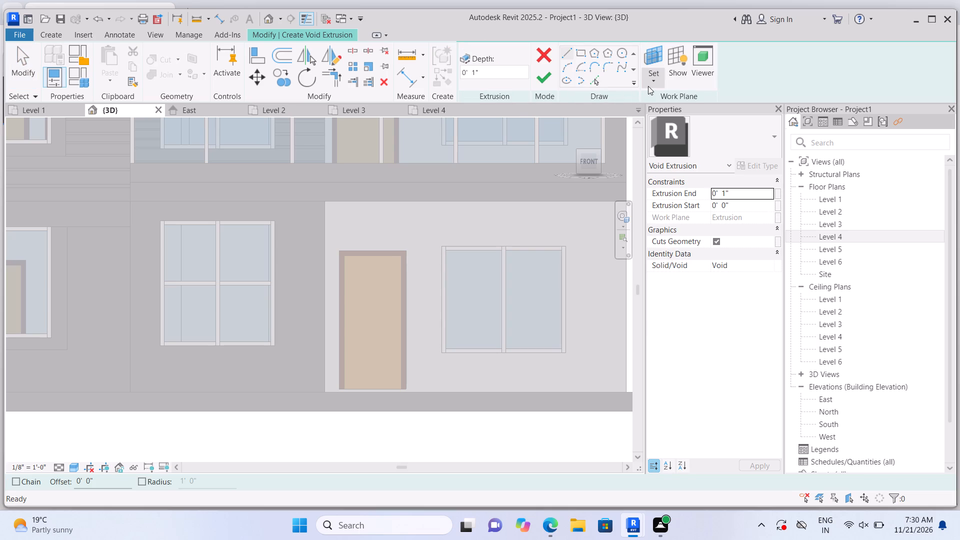
click(665, 122)
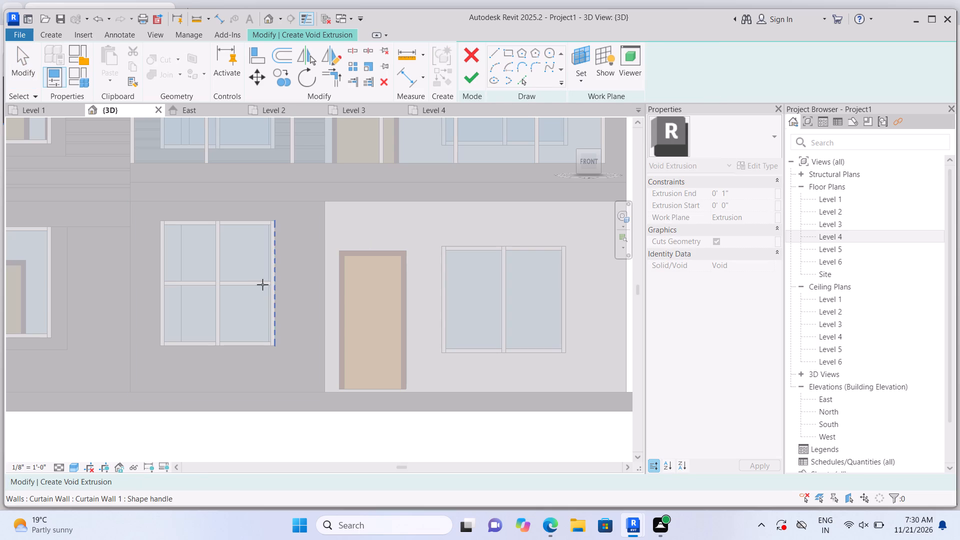
click(304, 272)
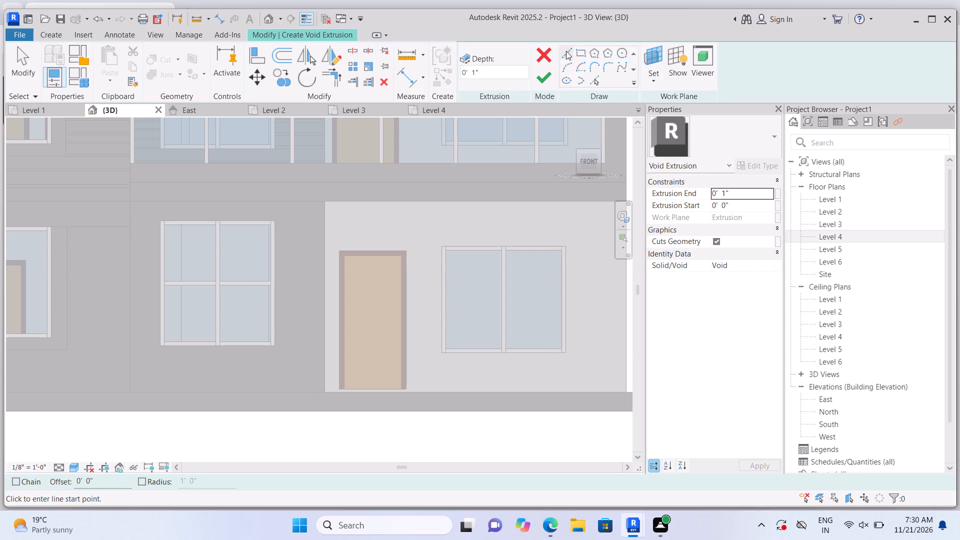
Sketch a thin rectangular strip just above the ground-floor window, spanning from the wall's left edge to the door recess.
click(576, 54)
scroll(210, 242, up, 3)
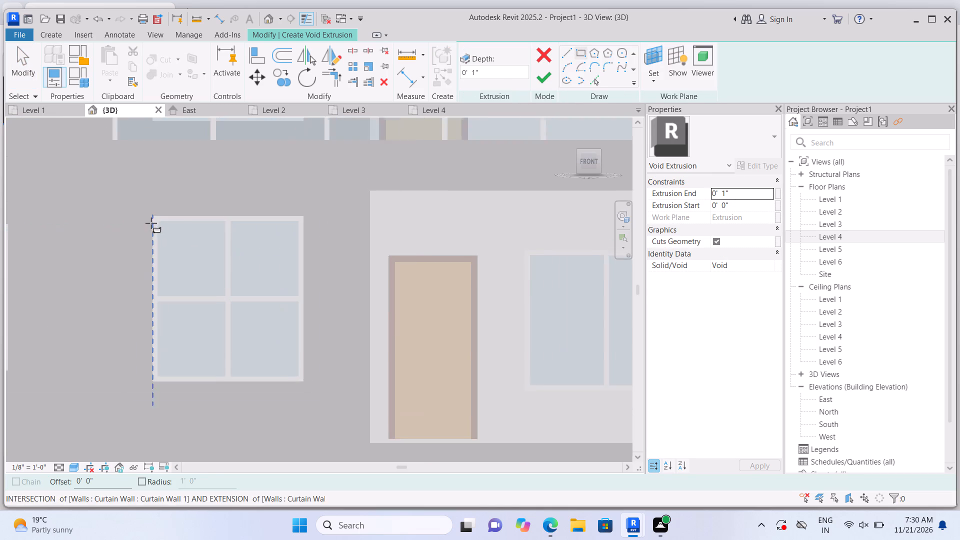
scroll(140, 198, up, 2)
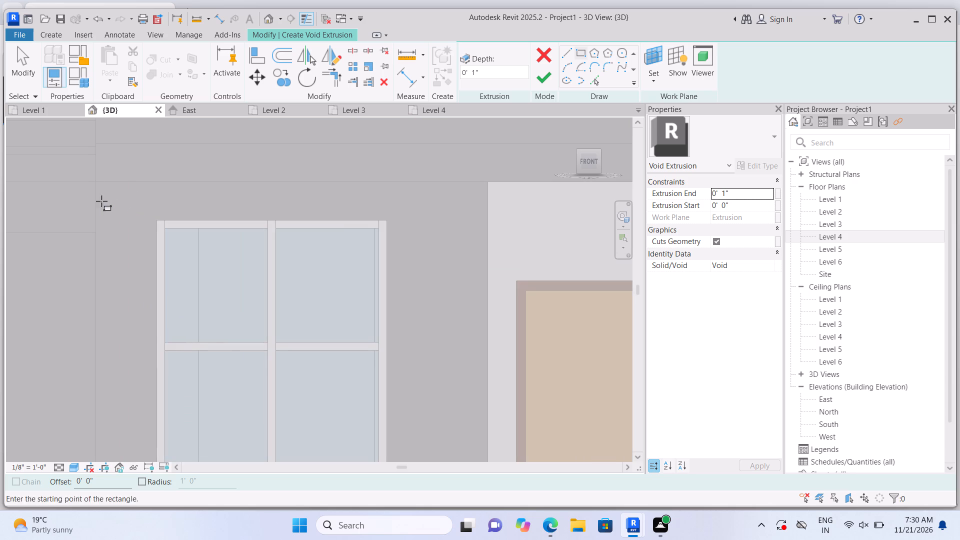
click(98, 201)
scroll(230, 217, up, 4)
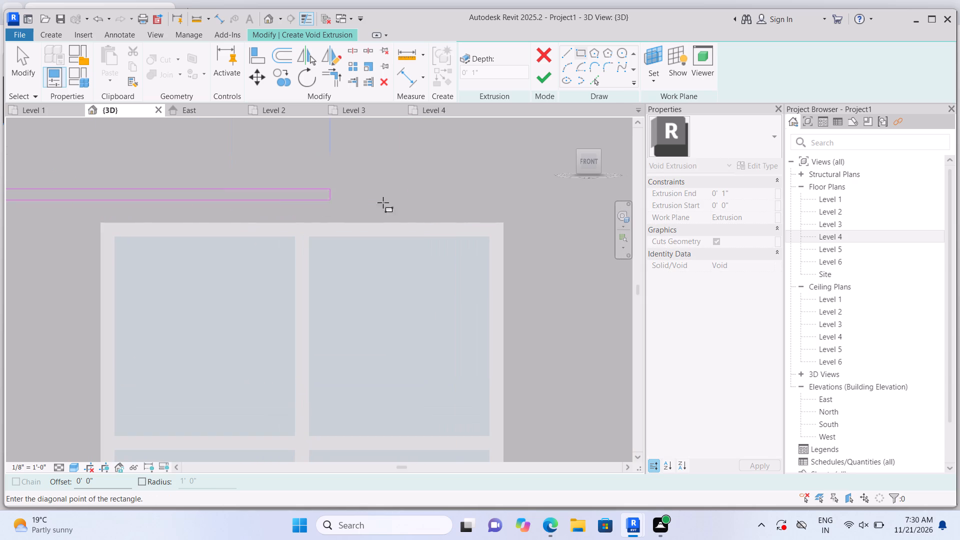
scroll(473, 204, down, 6)
scroll(541, 204, up, 1)
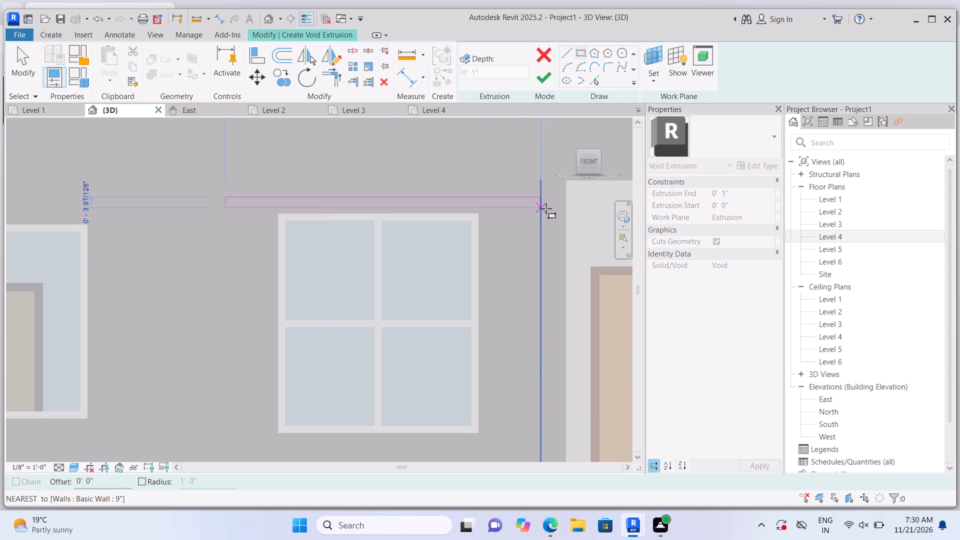
scroll(547, 210, up, 4)
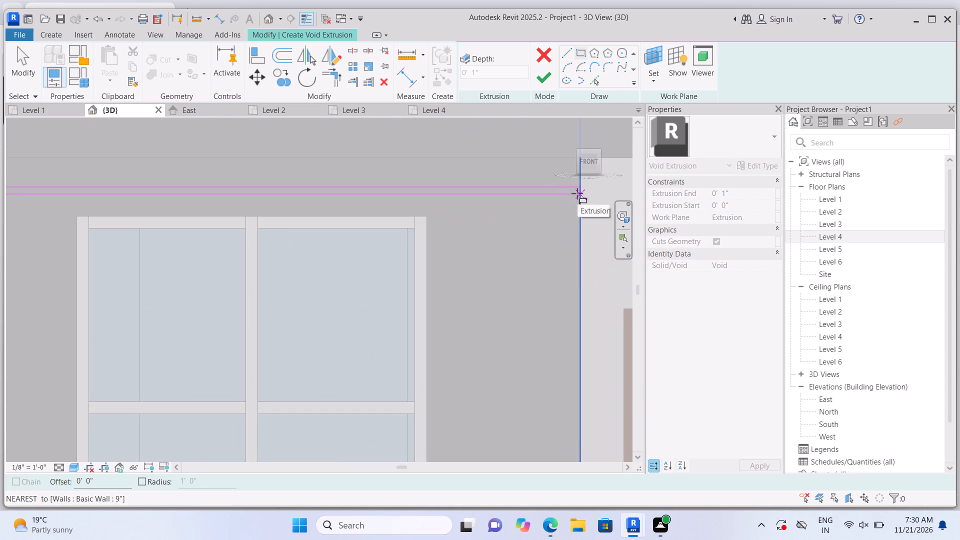
click(577, 193)
scroll(576, 193, down, 1)
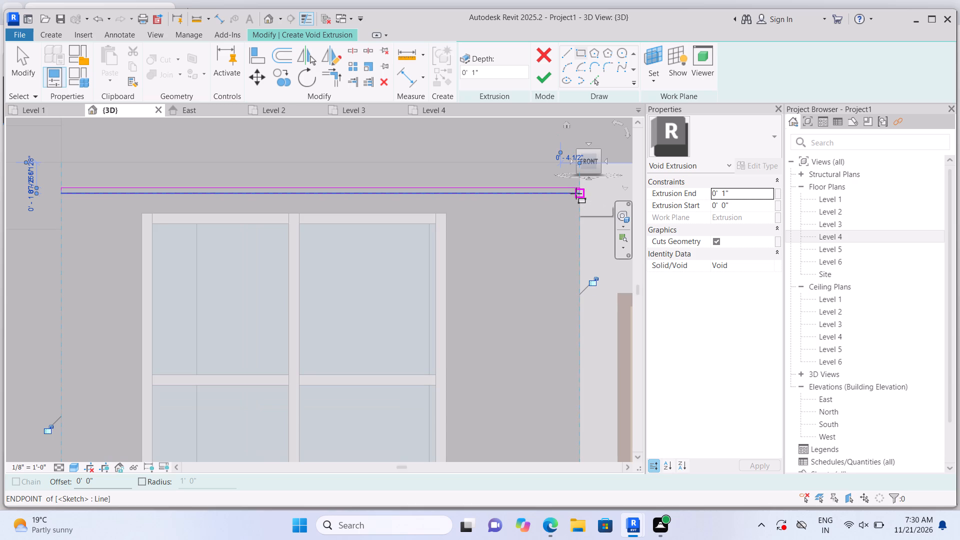
key(Escape)
Sketch a thin strip on each side of the ground-floor window, level with its top edge, the right one 2'-7 1/2" long.
scroll(577, 195, down, 3)
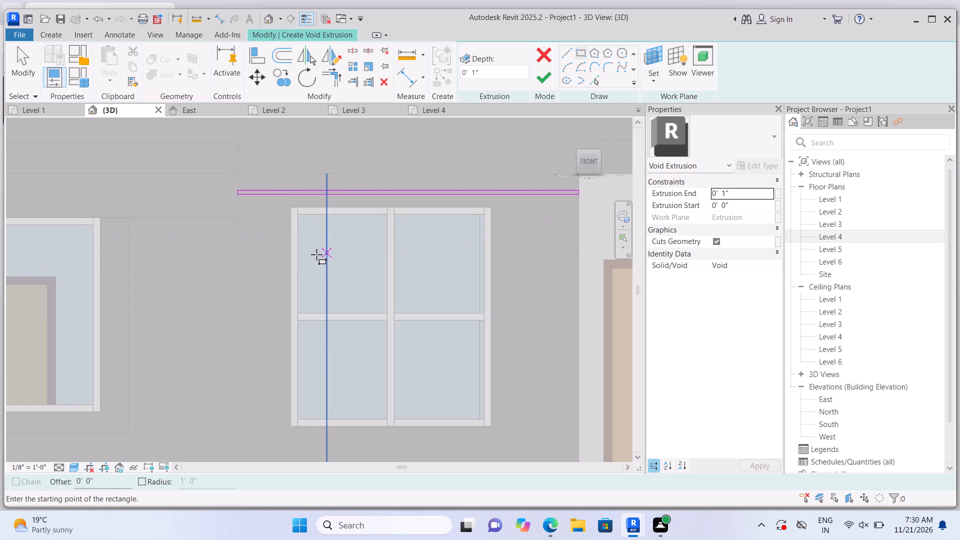
scroll(316, 254, up, 3)
scroll(269, 210, up, 1)
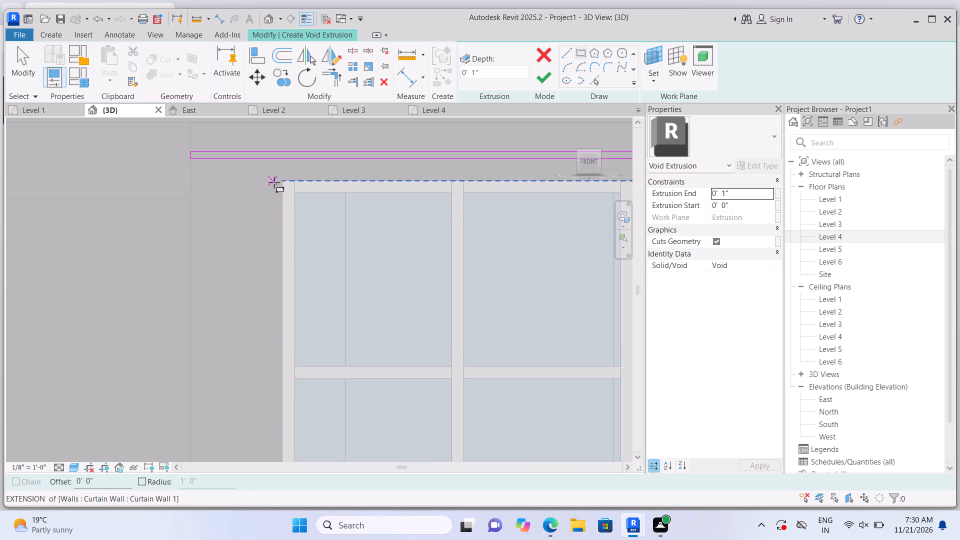
click(285, 180)
scroll(223, 229, up, 3)
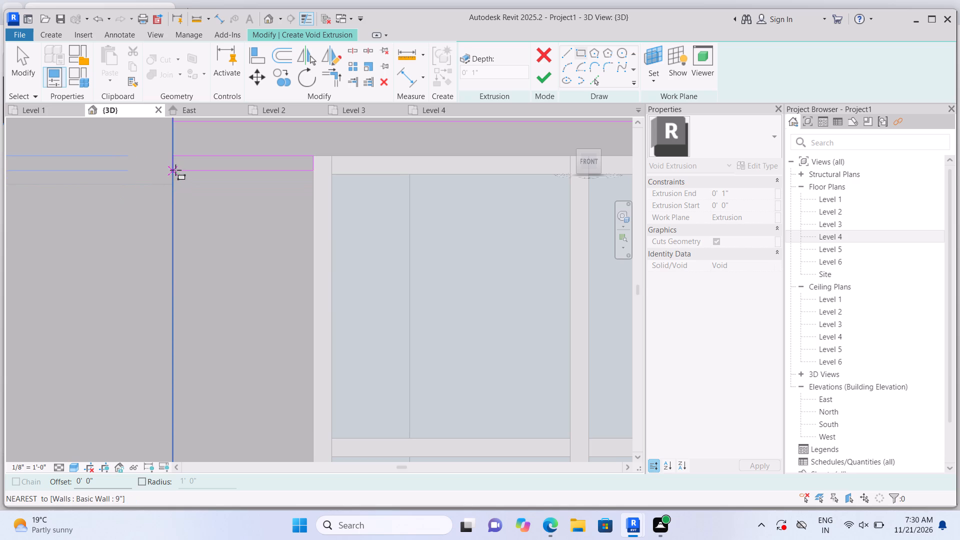
click(173, 164)
key(Escape)
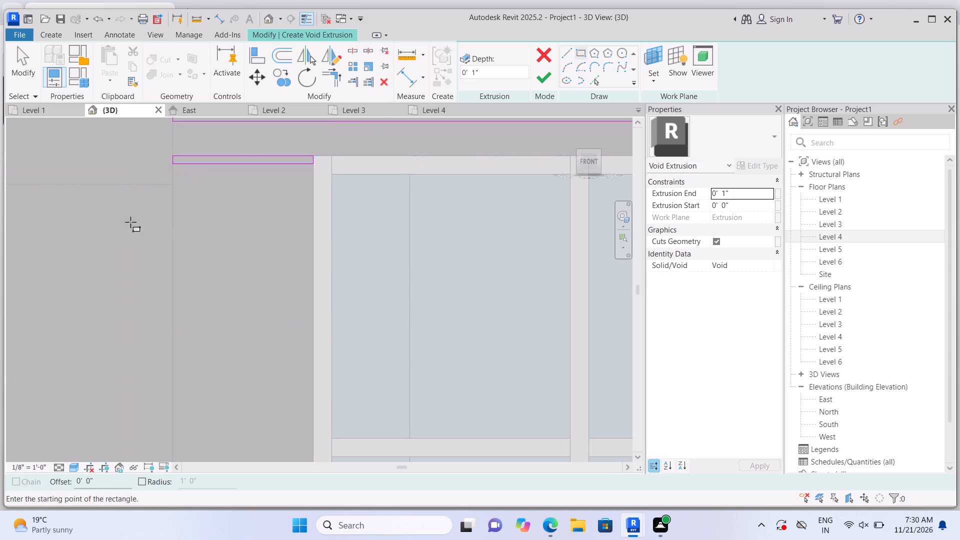
scroll(122, 232, down, 6)
scroll(556, 189, up, 4)
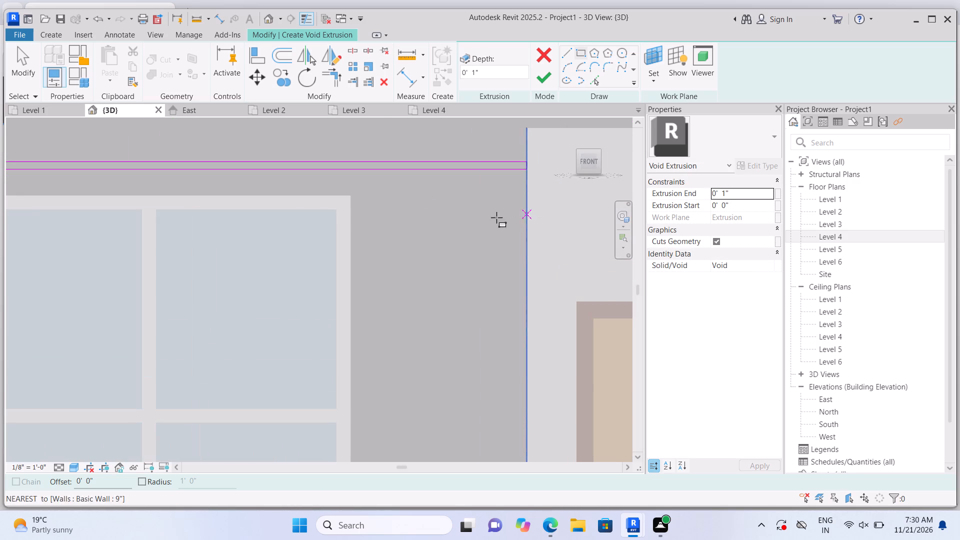
click(349, 195)
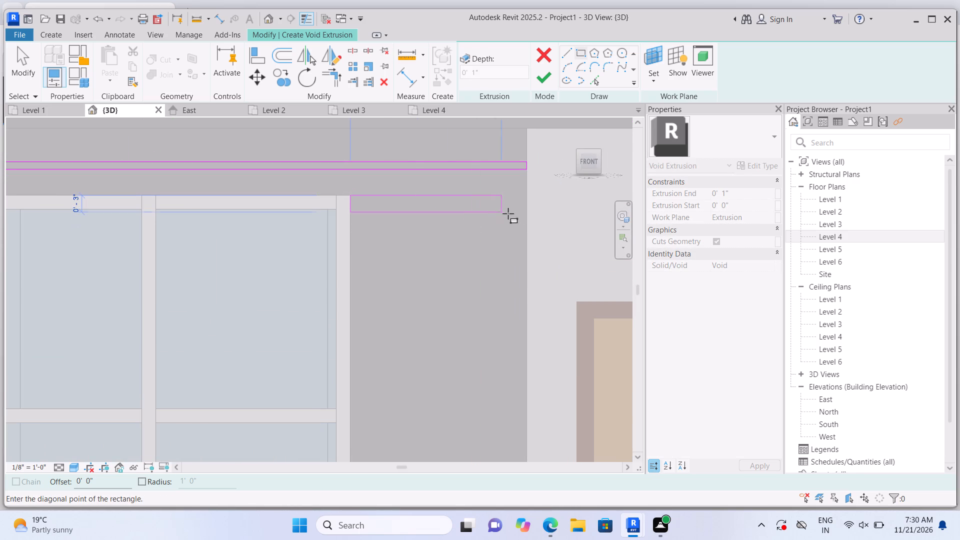
click(522, 204)
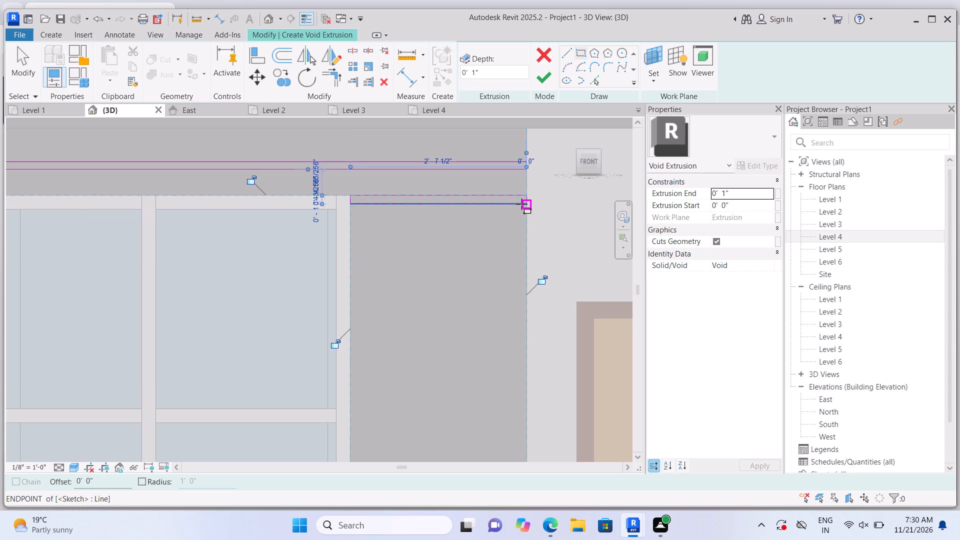
key(Escape)
scroll(518, 201, down, 4)
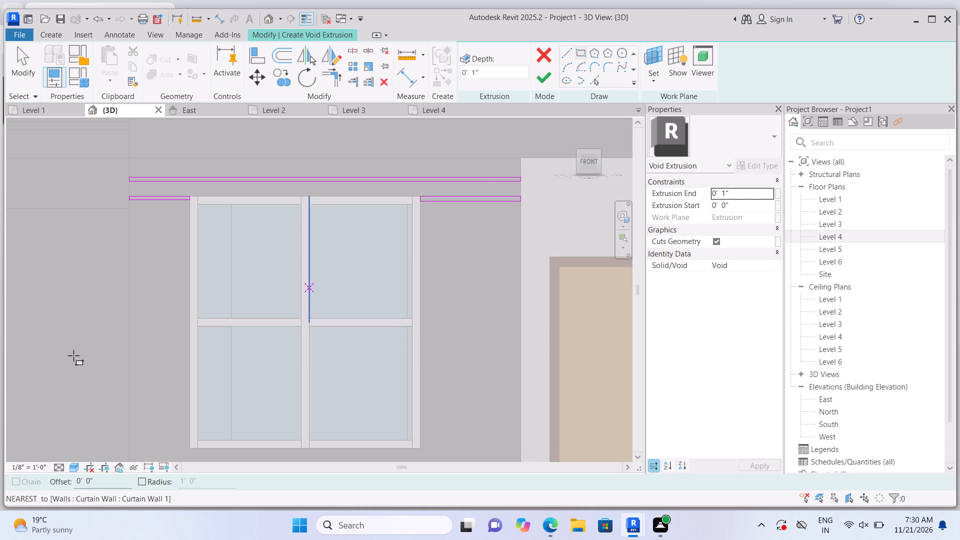
Sketch three evenly spaced thin strips 1'-7" long below the top strip, between the wall's left edge and the ground-floor window.
scroll(115, 274, up, 1)
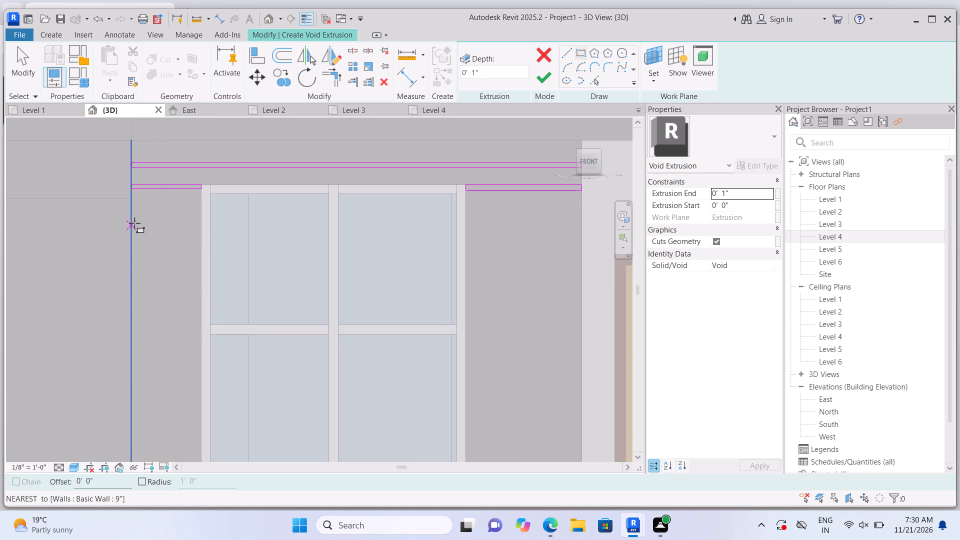
click(133, 221)
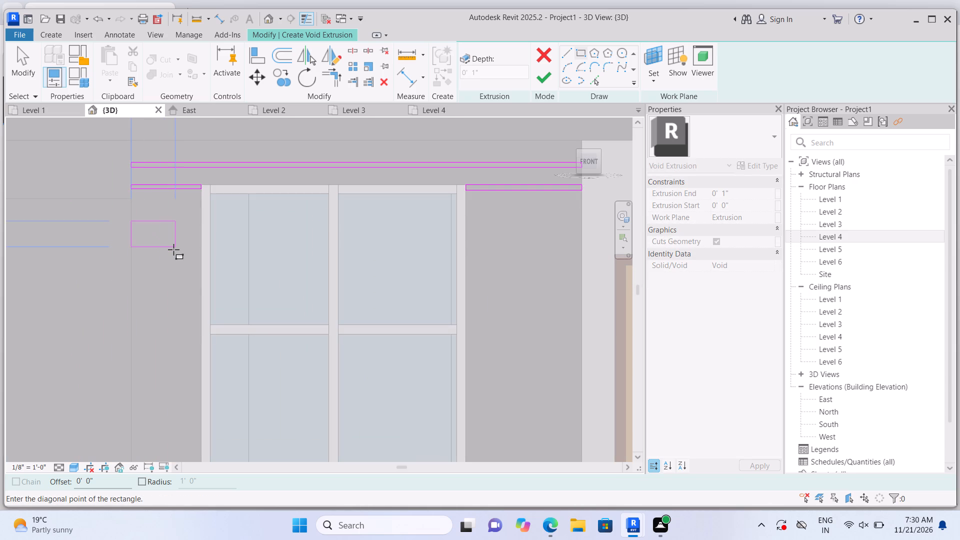
scroll(178, 250, up, 2)
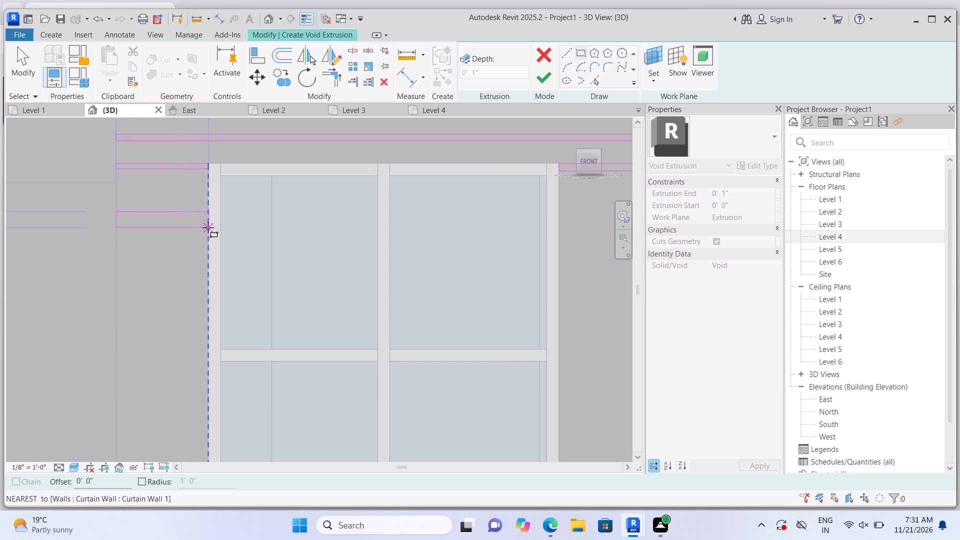
click(210, 218)
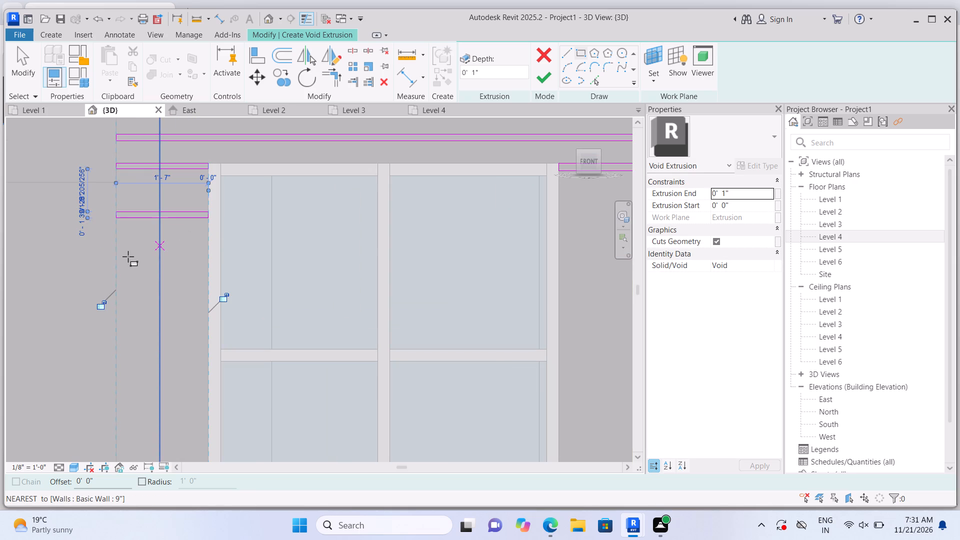
click(121, 259)
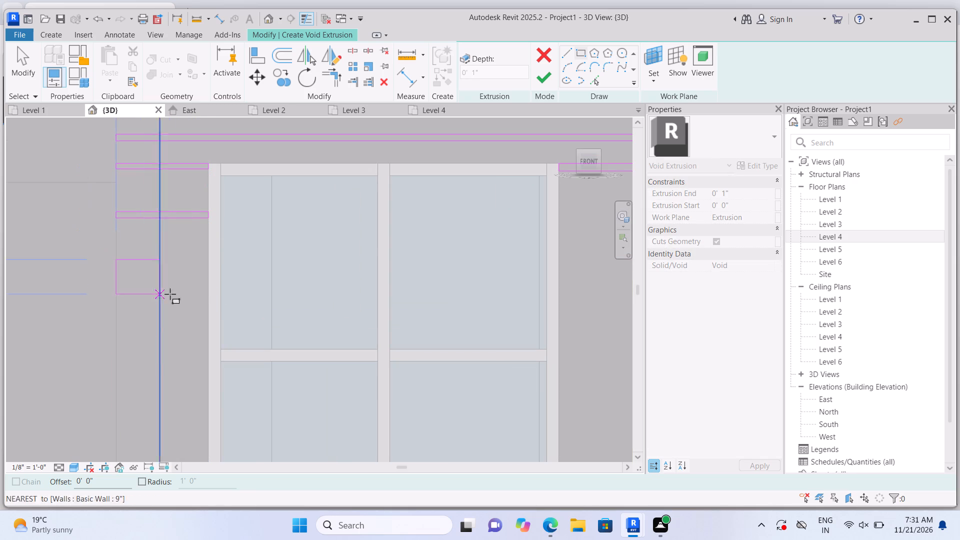
click(207, 266)
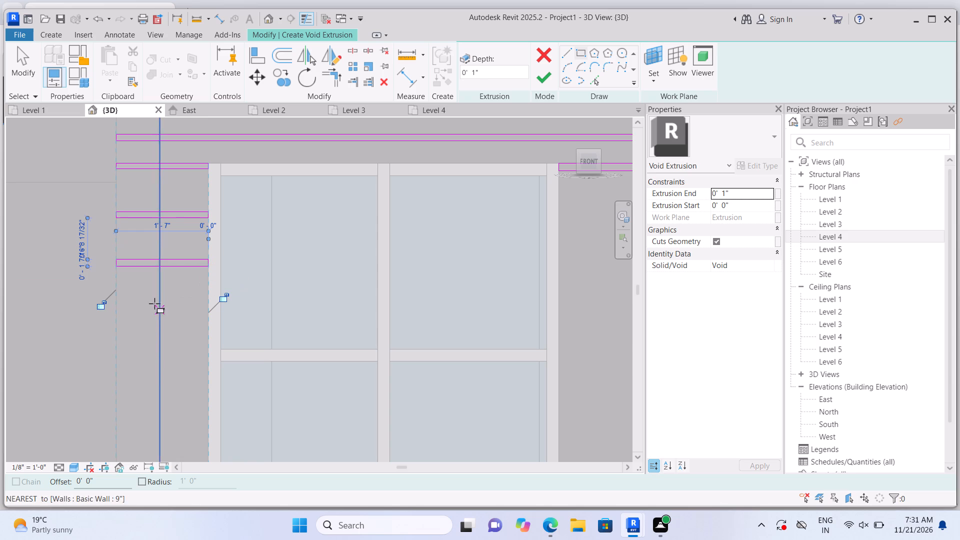
click(120, 298)
scroll(194, 325, up, 1)
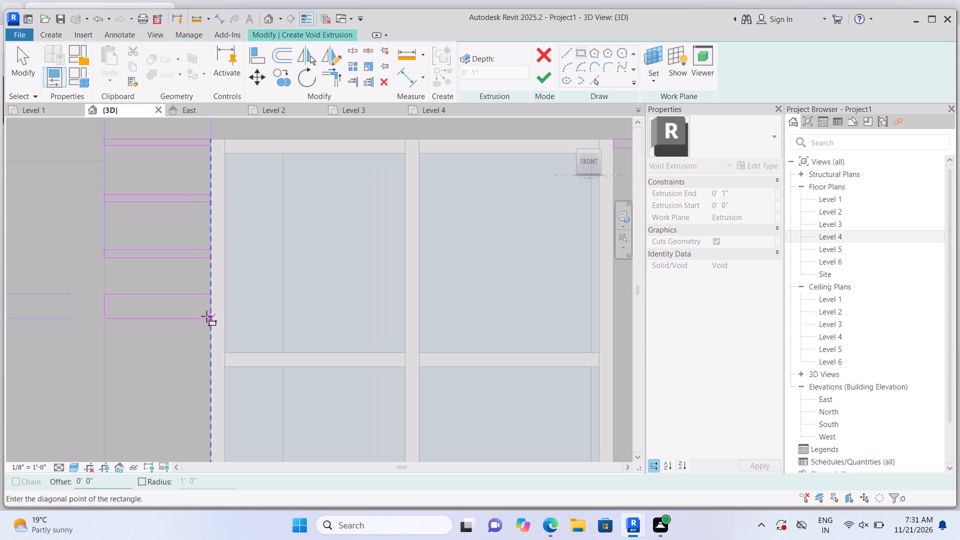
click(207, 299)
Continue down the window's left side with three more thin 1'-7" strips at similar spacing, around and below the middle mullion.
scroll(189, 341, up, 1)
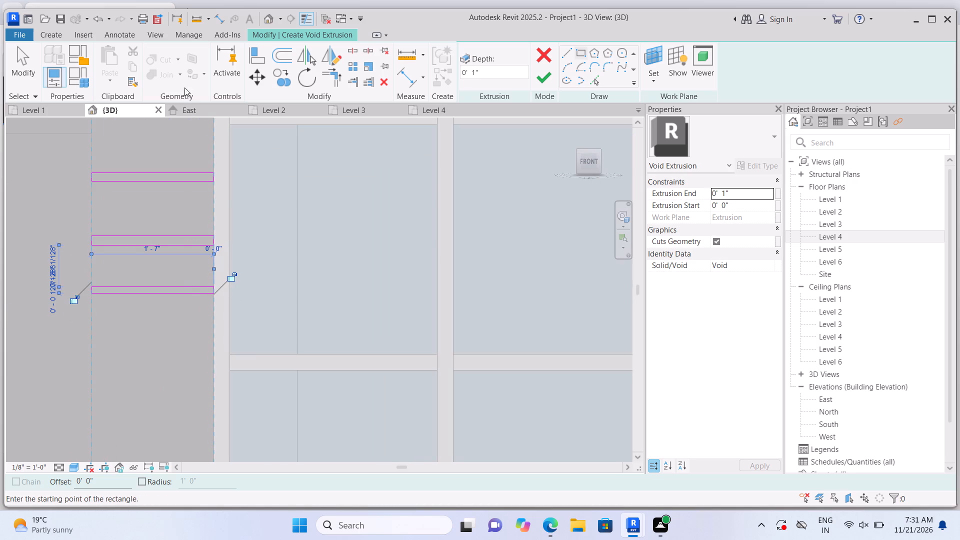
middle_drag(166, 352, 157, 187)
scroll(162, 348, down, 1)
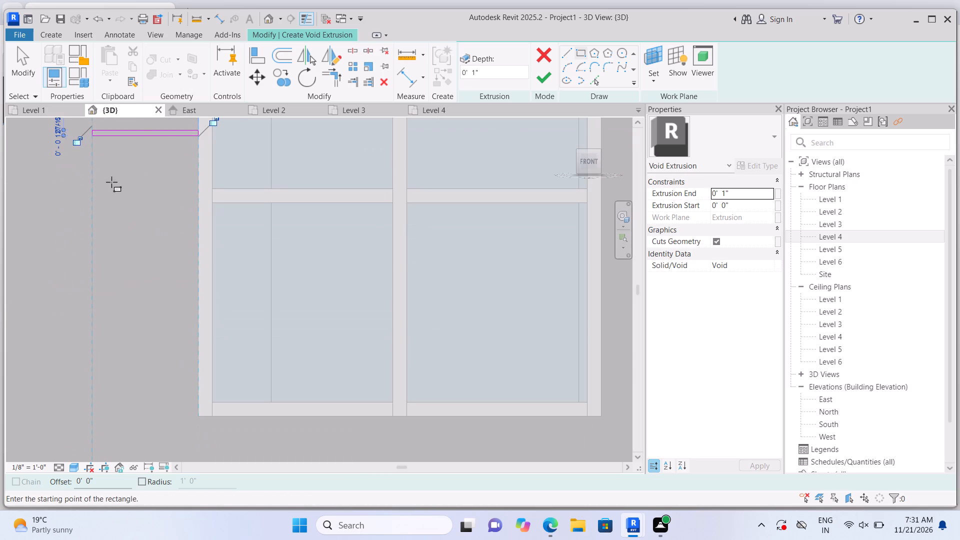
click(95, 171)
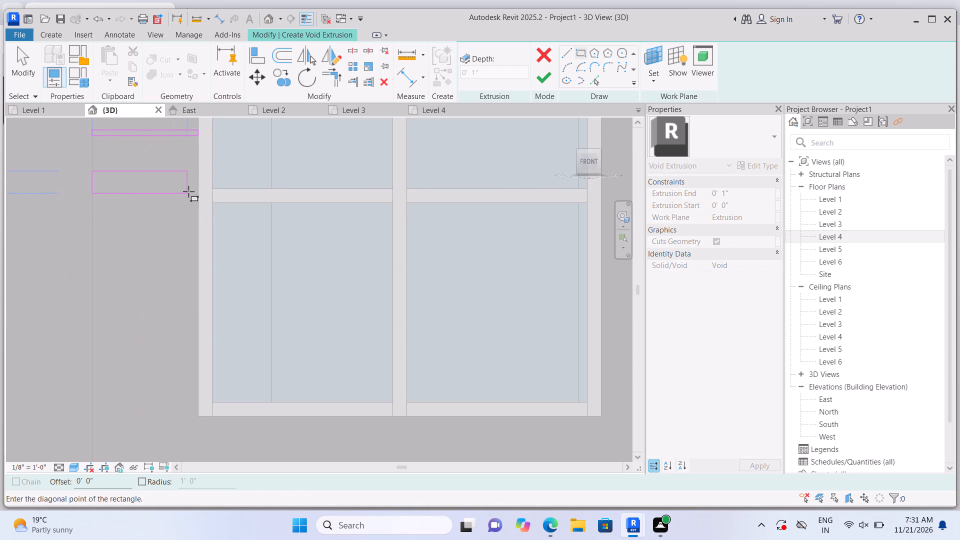
click(197, 176)
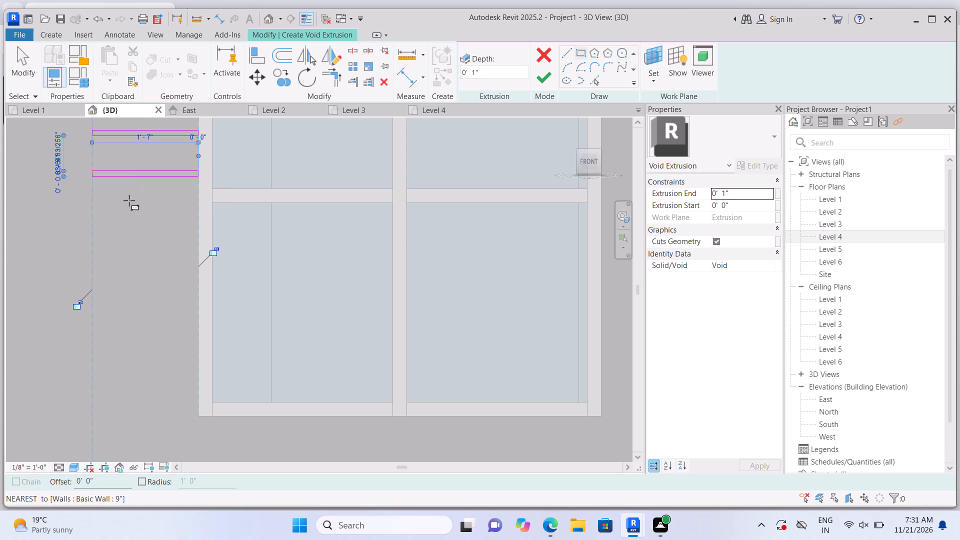
click(94, 211)
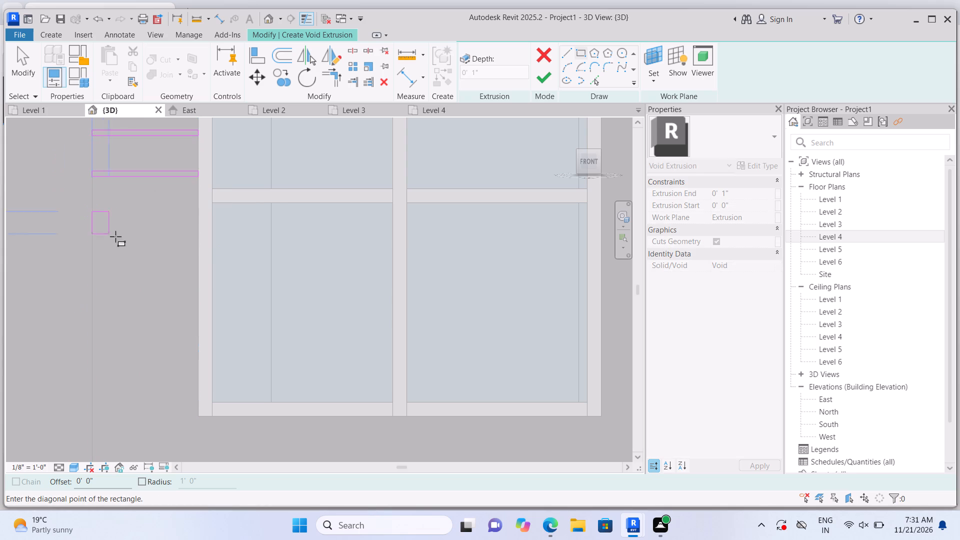
click(195, 218)
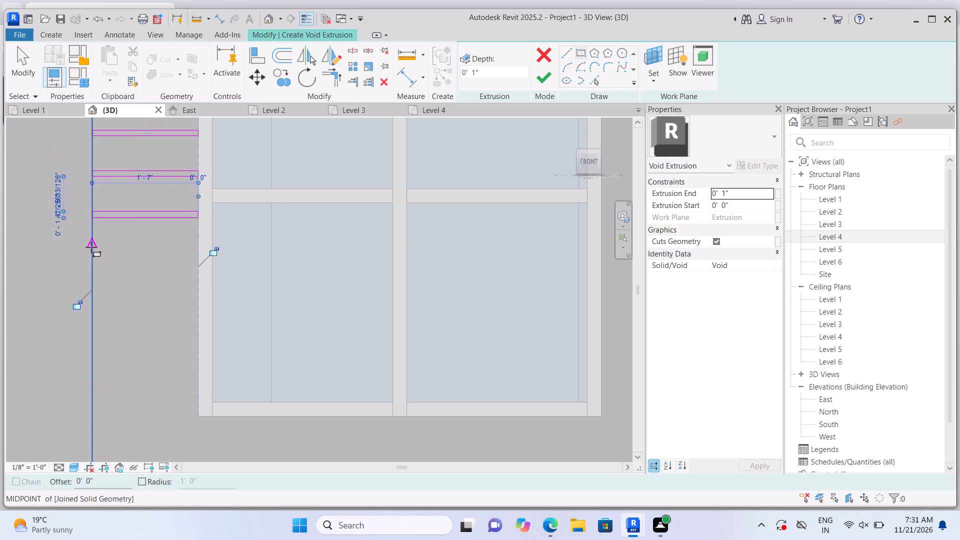
click(91, 247)
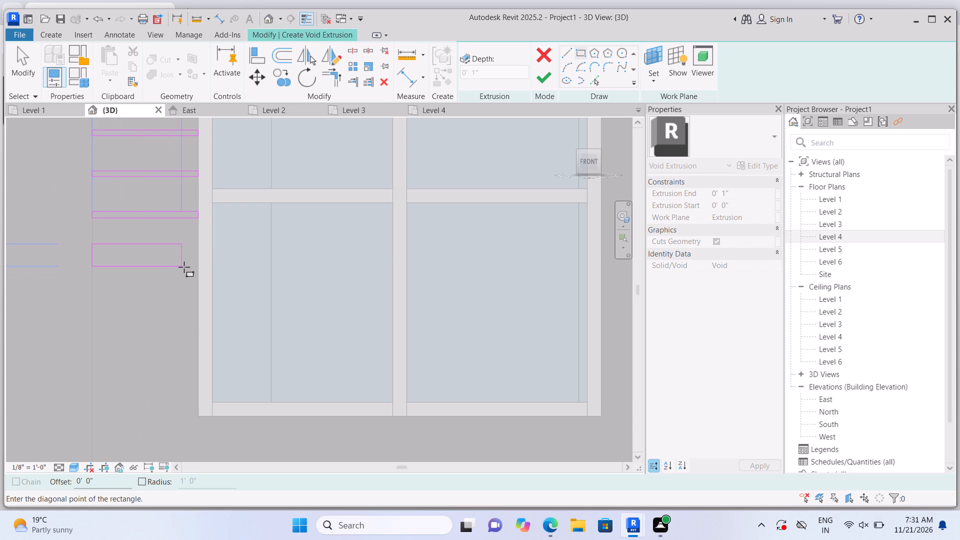
key(Escape)
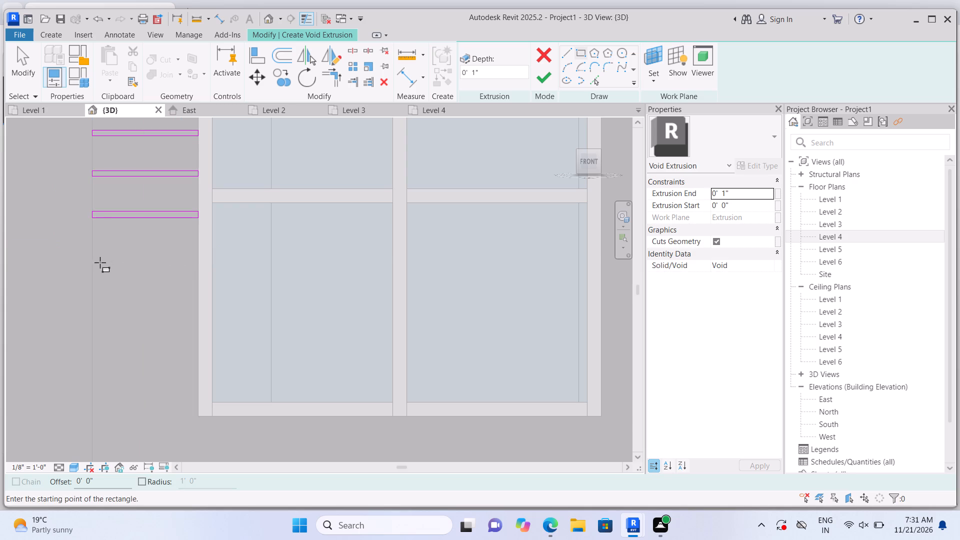
click(92, 251)
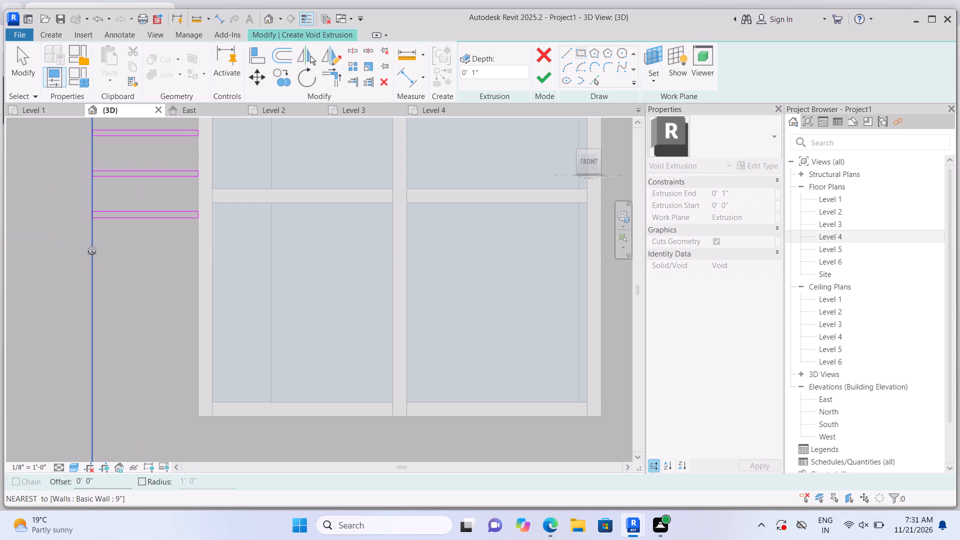
click(195, 257)
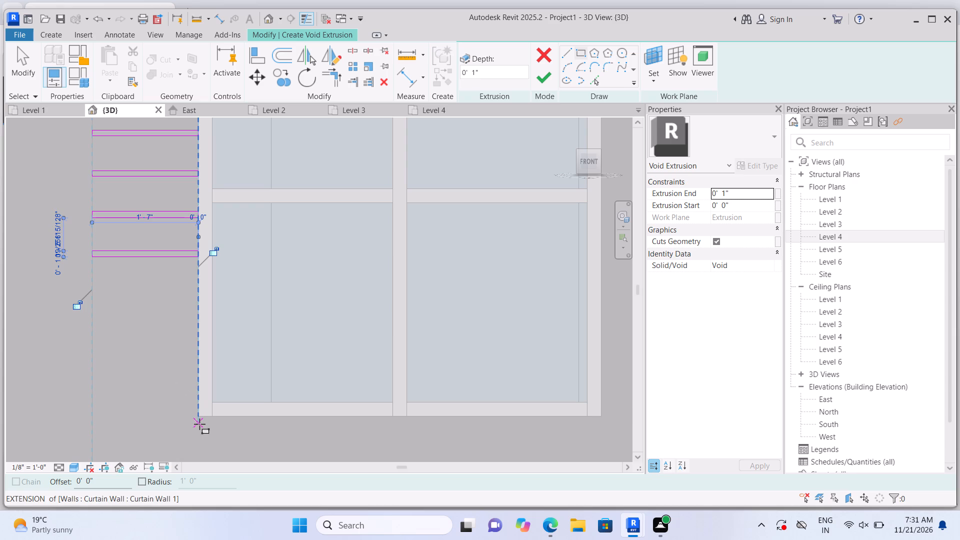
Sketch a 1'-7" strip flush with the window's bottom edge on its left side, and three more filling the gap above it.
click(199, 417)
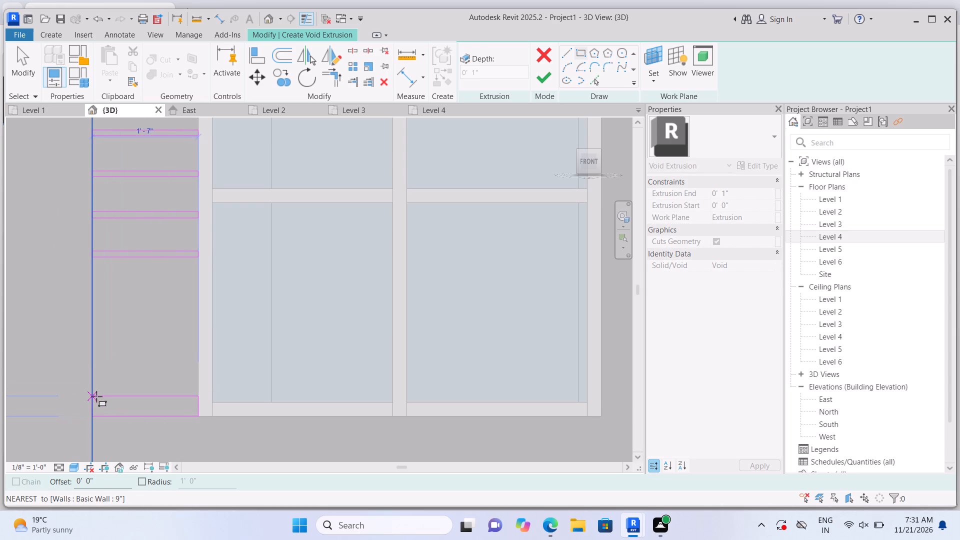
click(96, 408)
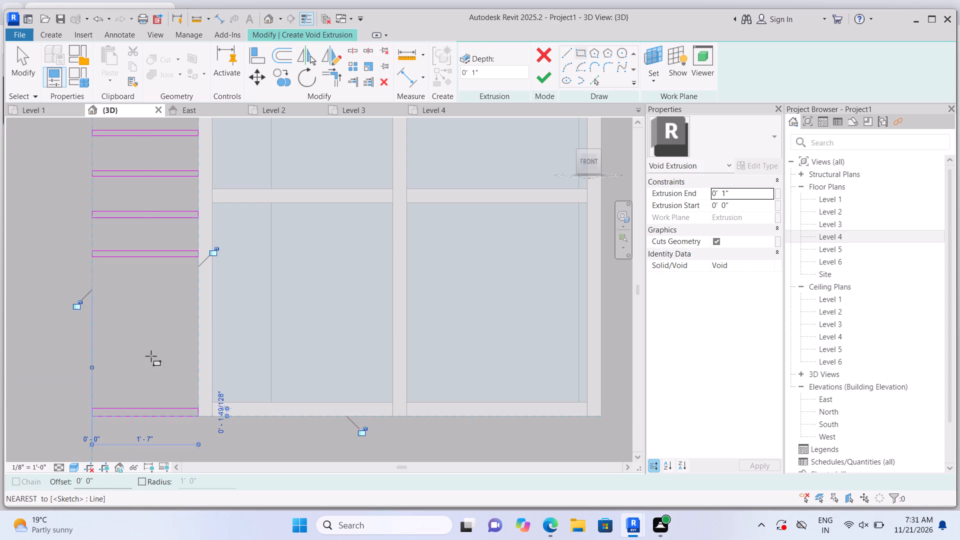
click(95, 290)
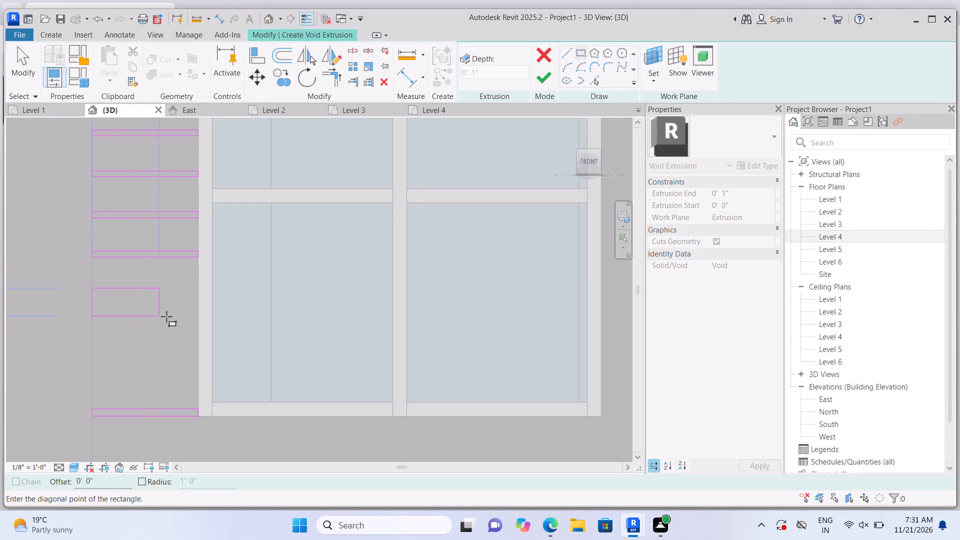
click(196, 295)
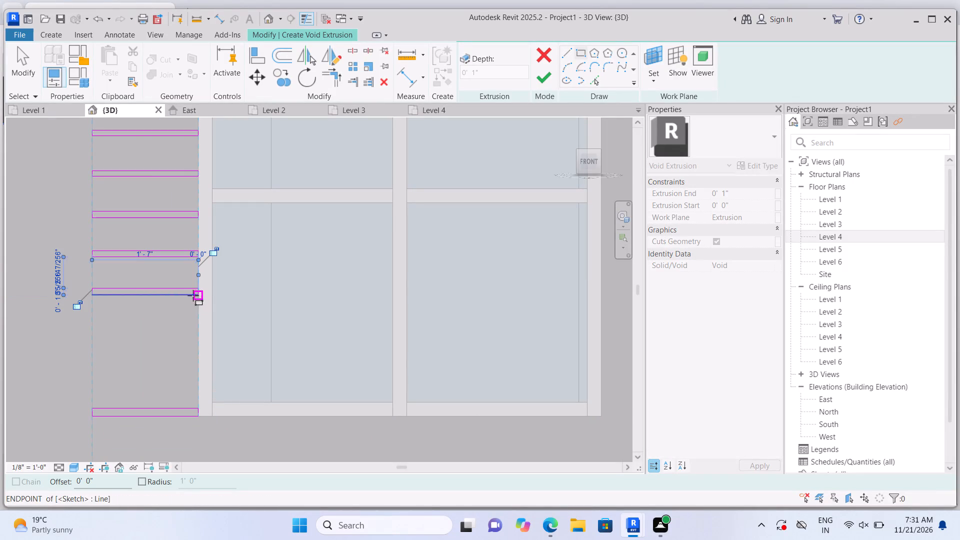
click(94, 330)
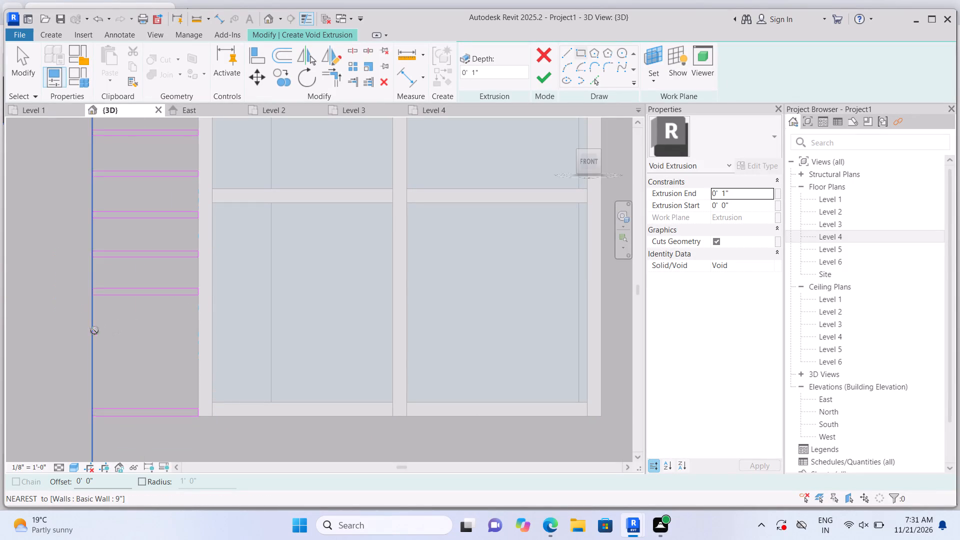
click(197, 336)
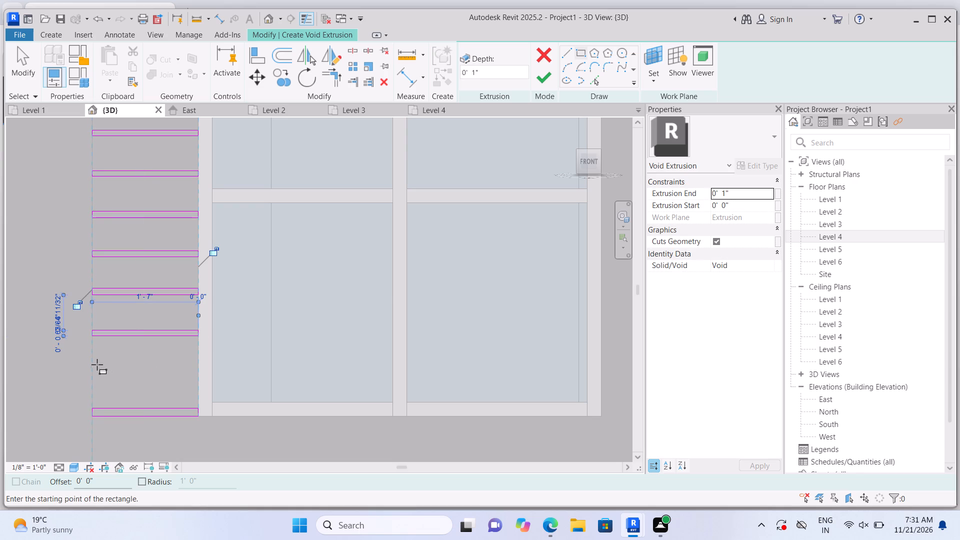
click(97, 364)
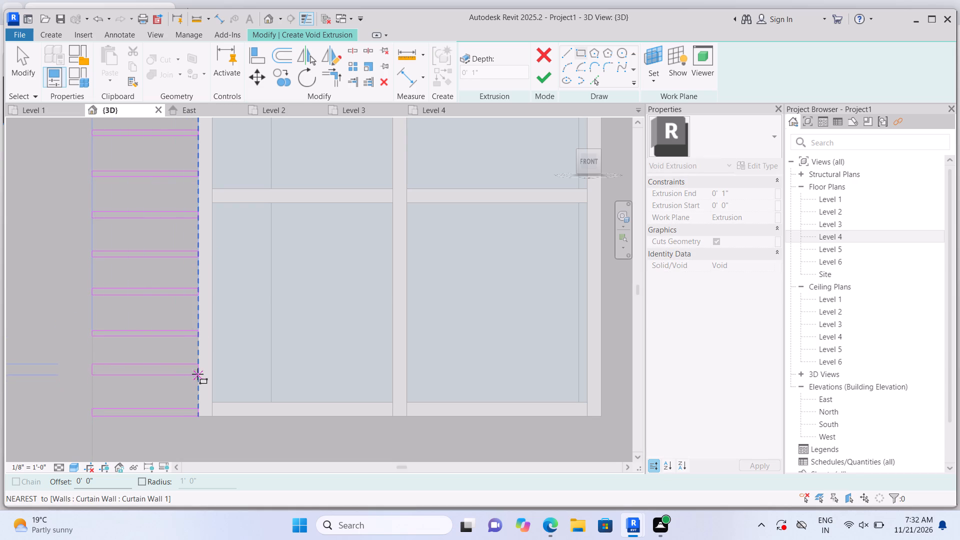
click(198, 370)
key(Escape)
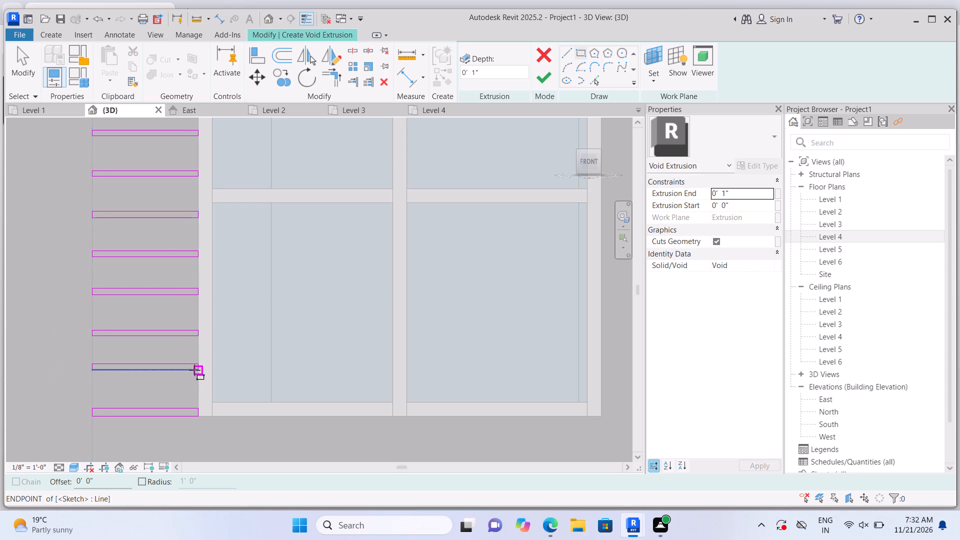
Sketch three thin 2'-7 1/2" strips at similar spacing below the top strip, between the ground-floor window and the wall's right edge.
scroll(181, 386, down, 2)
middle_drag(223, 329, 80, 423)
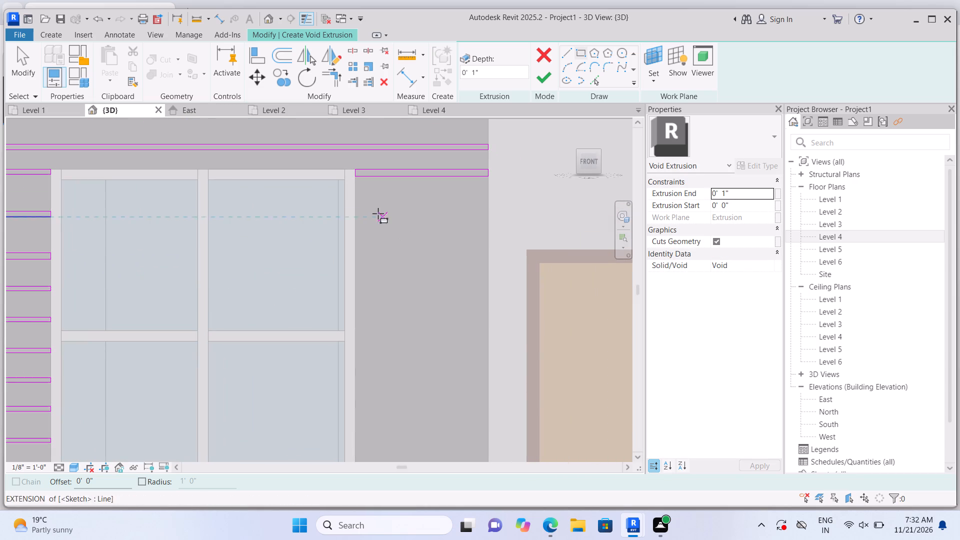
click(359, 206)
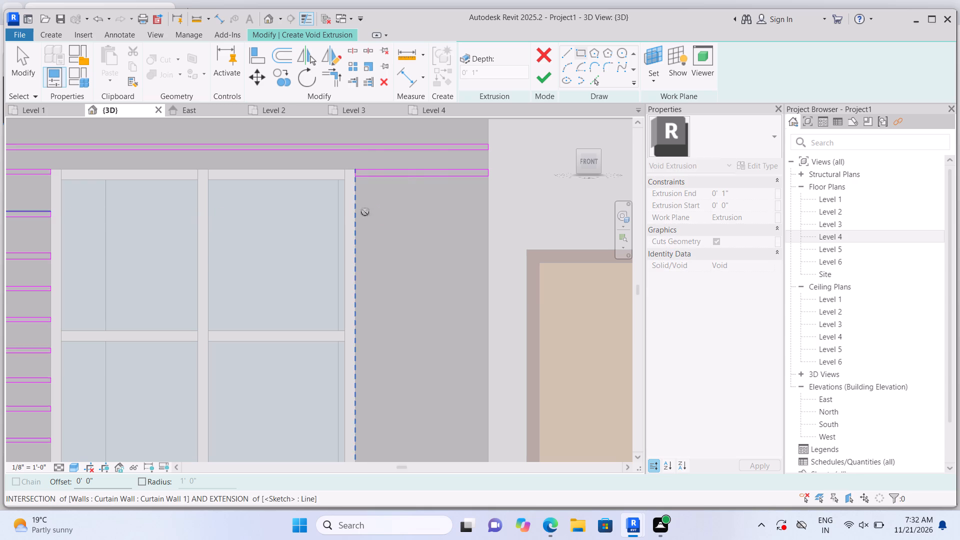
click(487, 220)
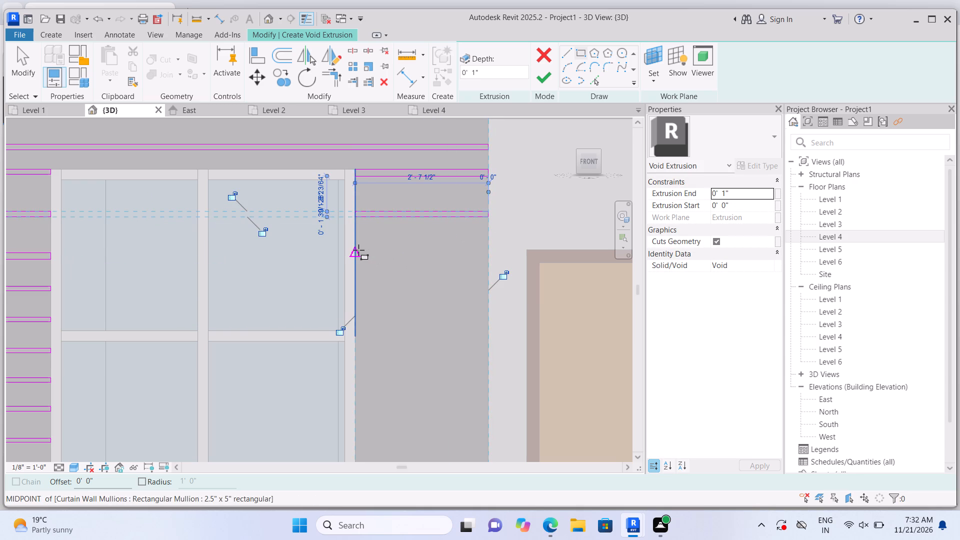
triple_click(358, 250)
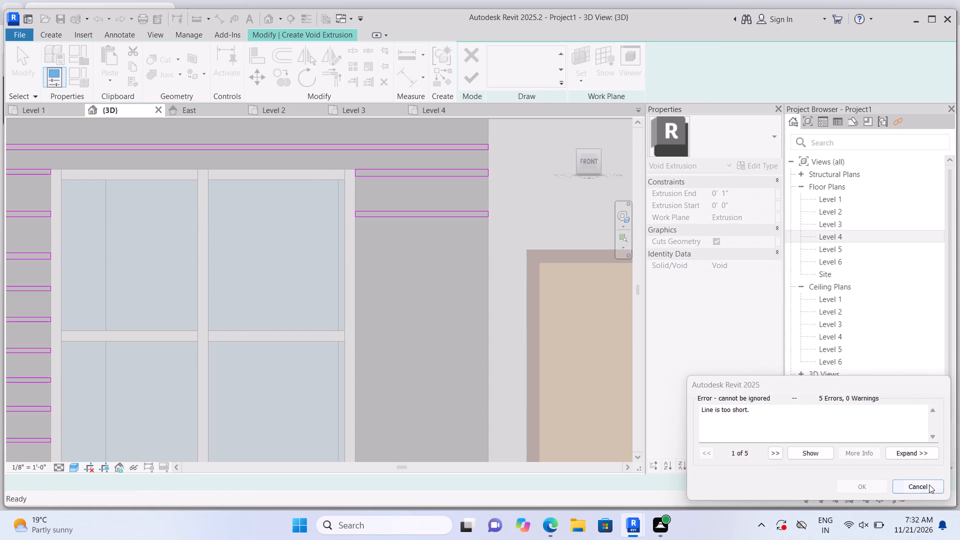
click(928, 485)
click(506, 51)
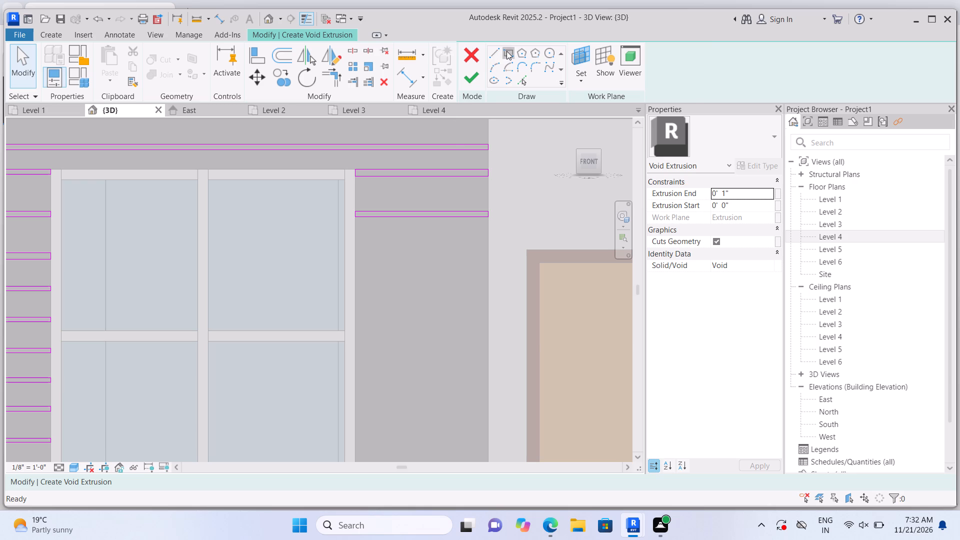
click(353, 246)
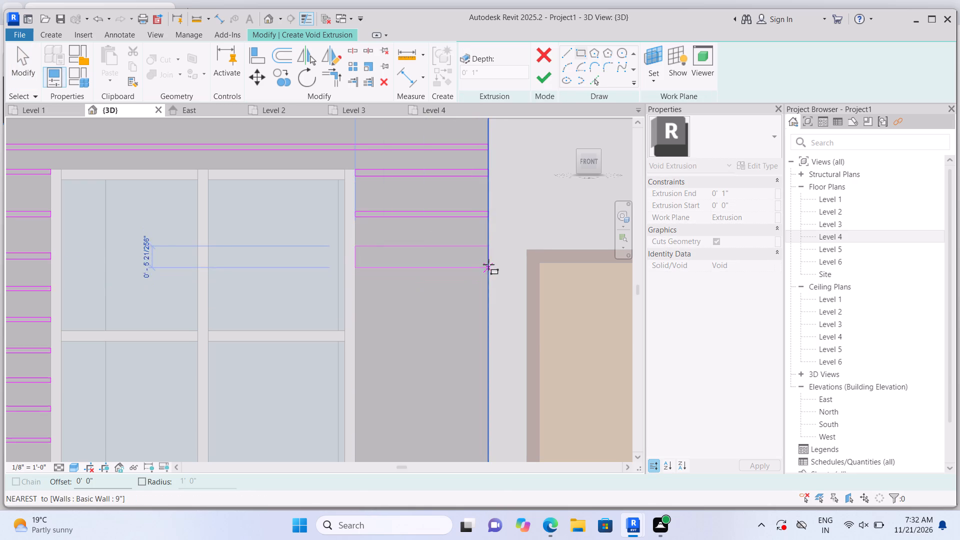
click(489, 251)
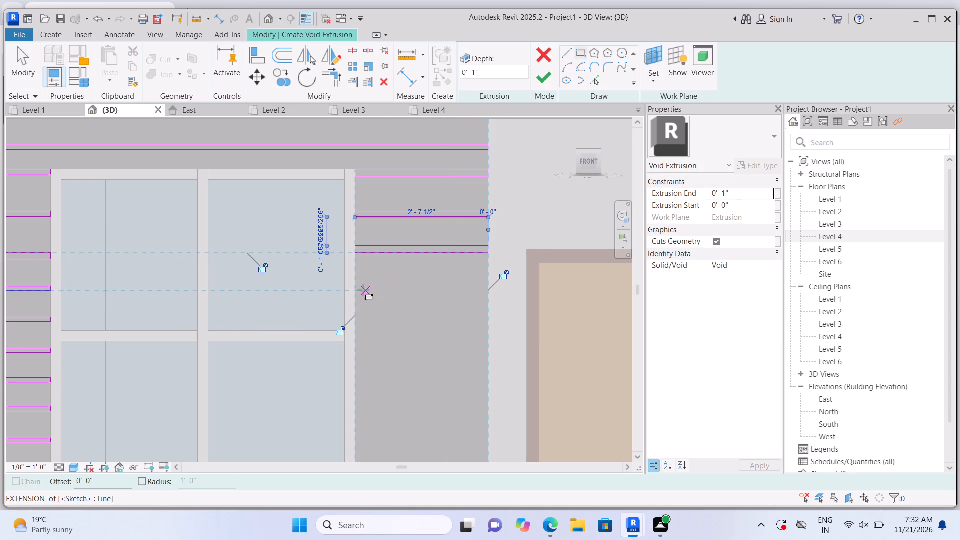
click(360, 289)
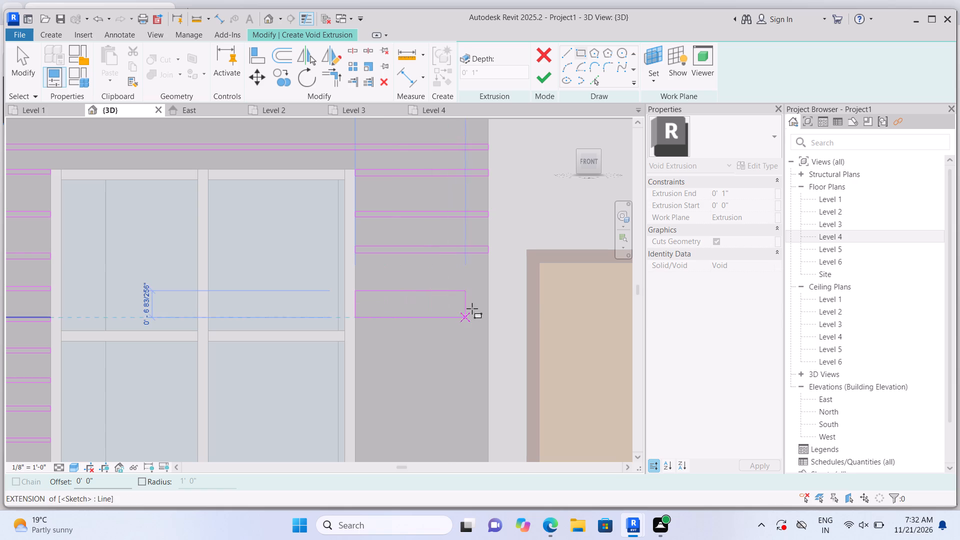
click(483, 298)
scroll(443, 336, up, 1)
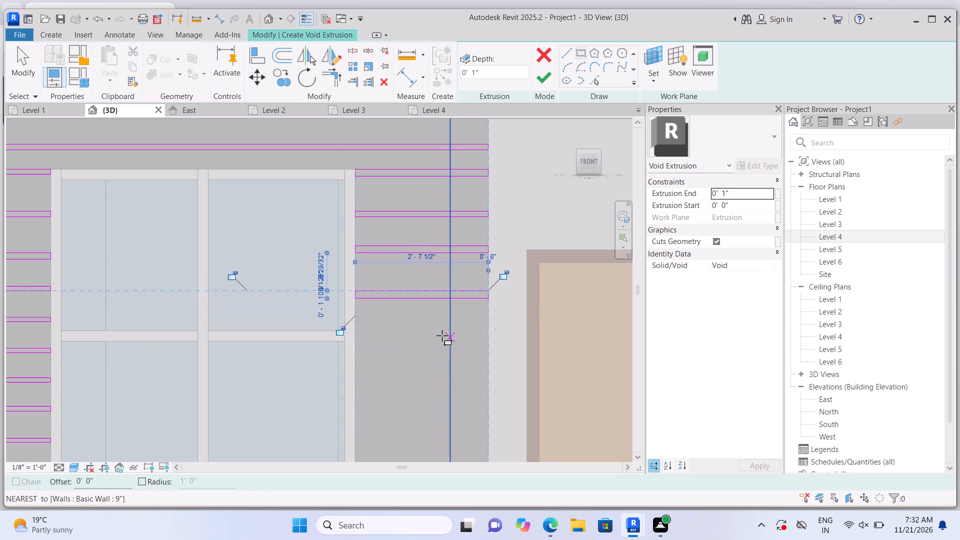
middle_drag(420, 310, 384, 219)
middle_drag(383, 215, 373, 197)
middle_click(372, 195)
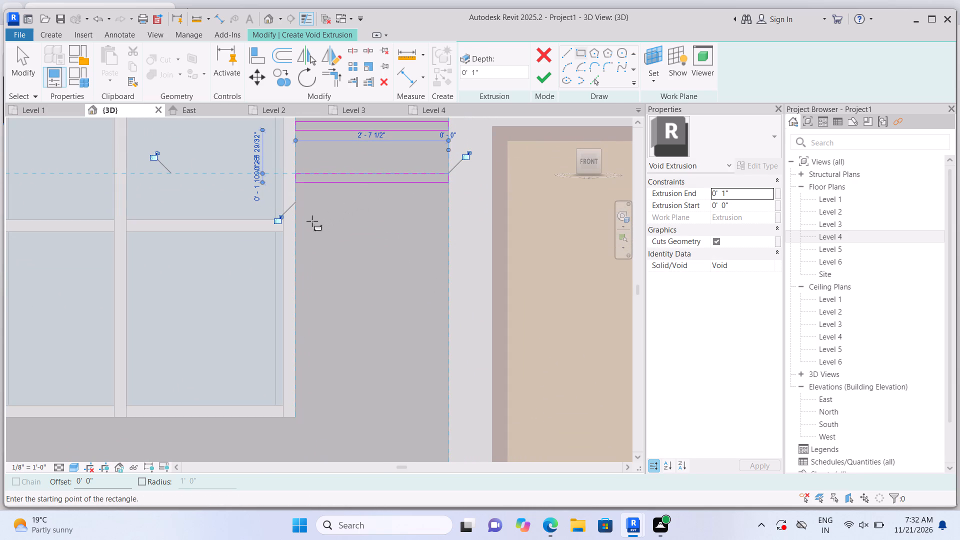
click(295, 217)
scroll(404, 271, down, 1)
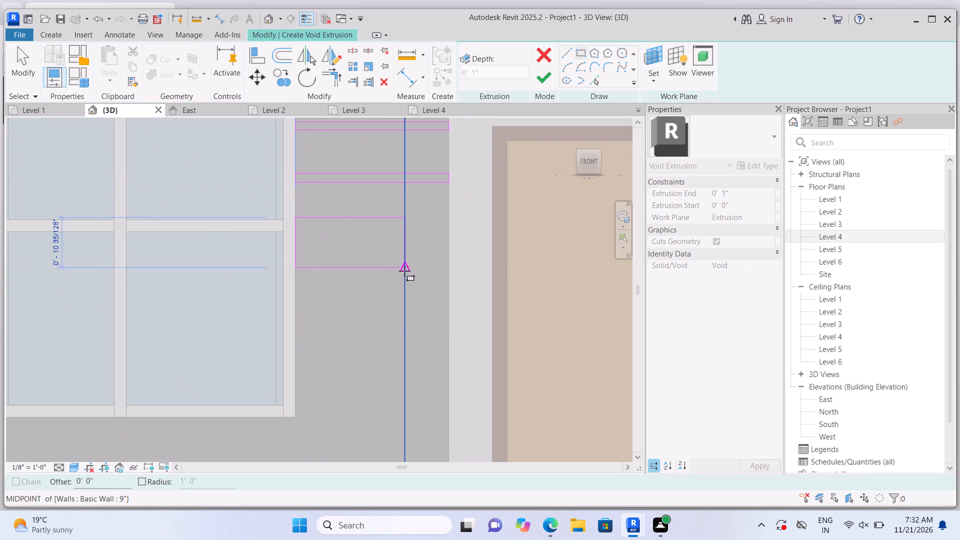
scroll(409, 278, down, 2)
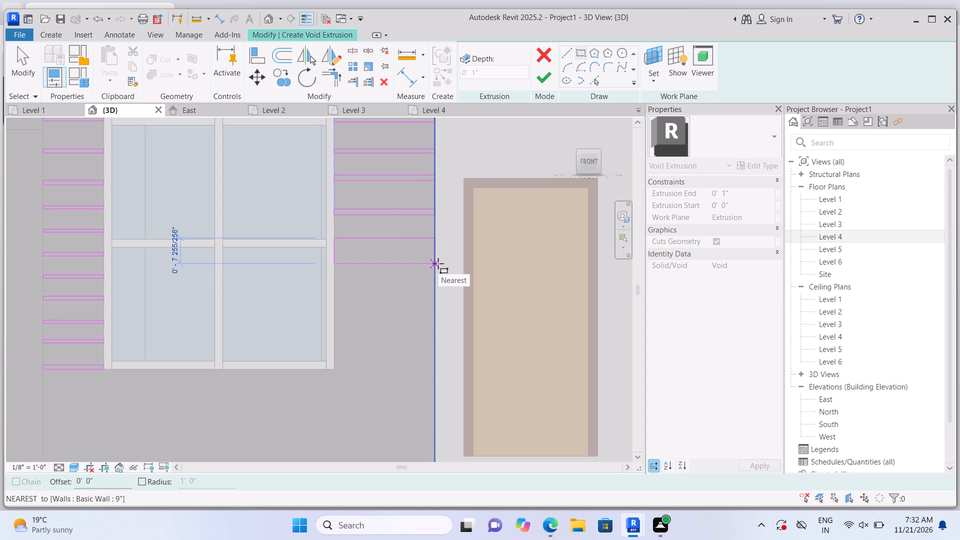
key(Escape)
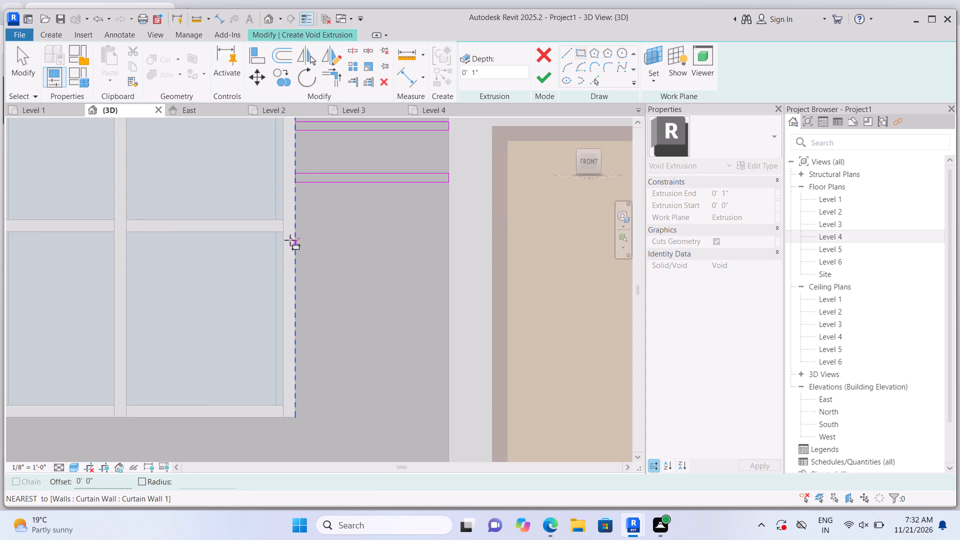
Sketch two 2'-7 1/2" strips on the window's right side, one just below the middle mullion and one flush with the window's bottom edge.
click(296, 232)
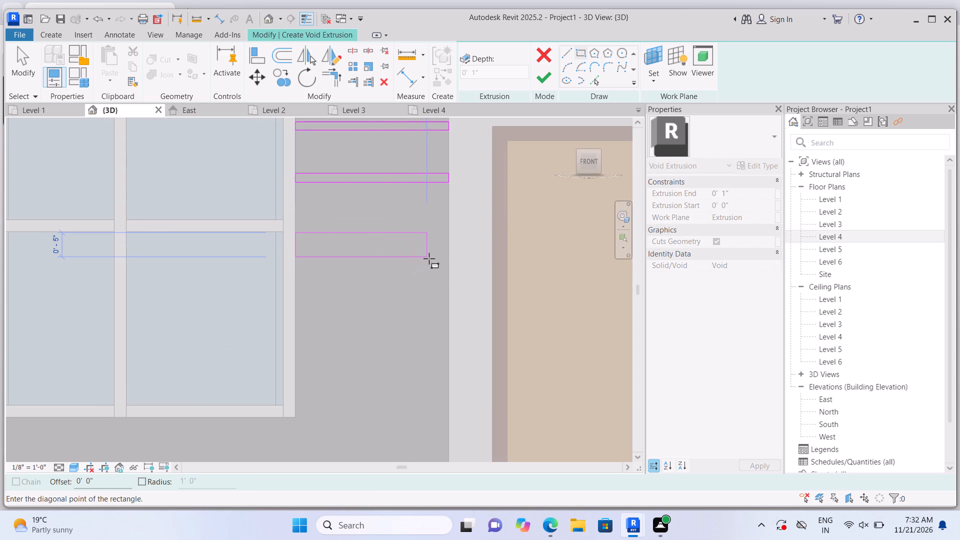
click(449, 240)
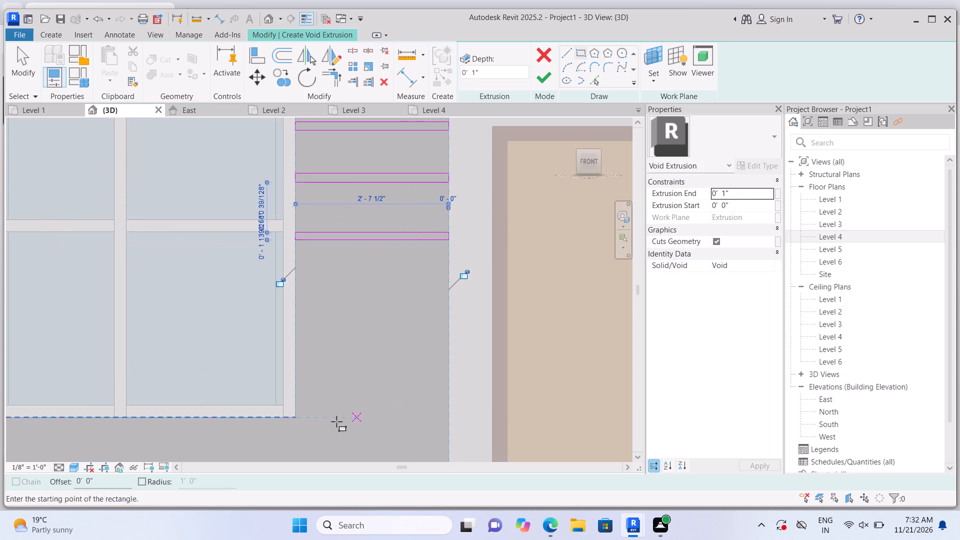
click(299, 415)
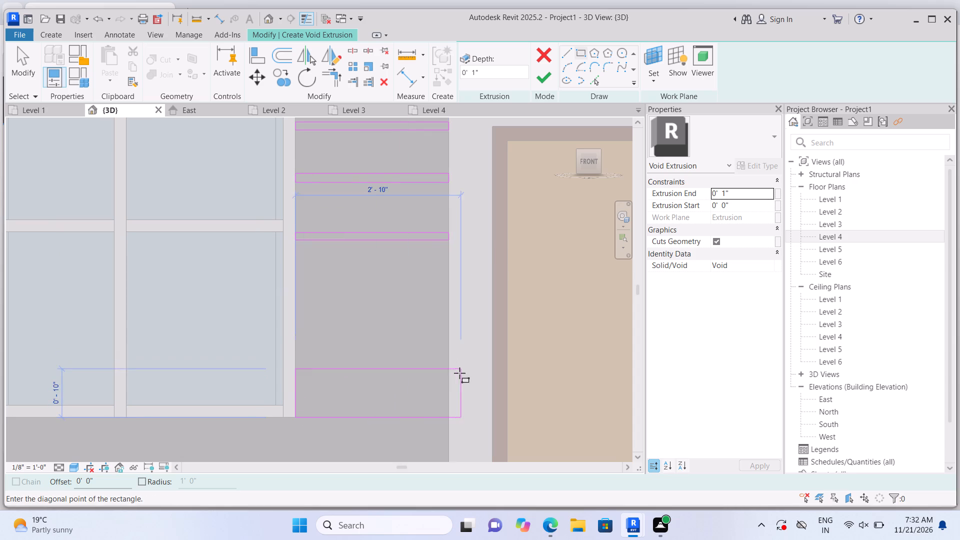
click(451, 407)
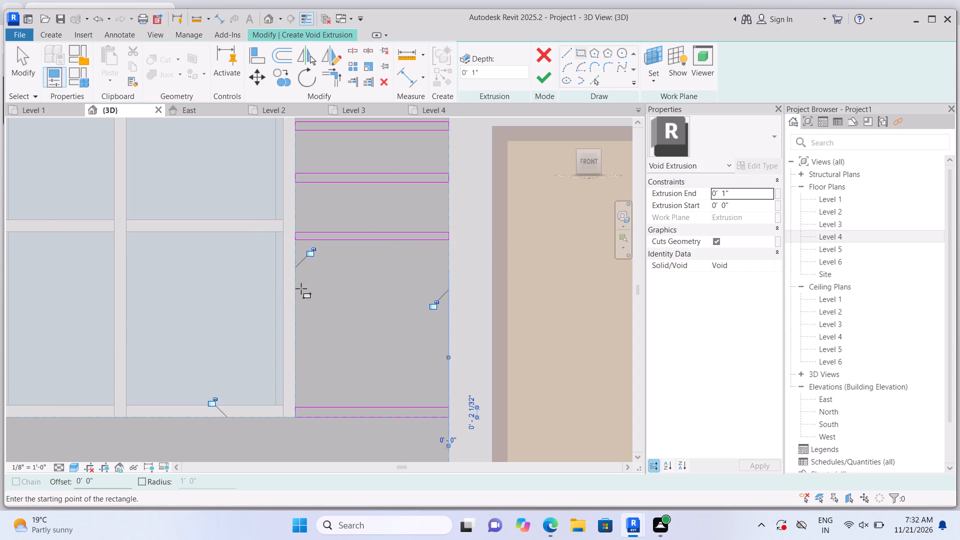
Fill the gap between those two strips with three more thin 2'-7 1/2" strips at similar spacing.
click(298, 283)
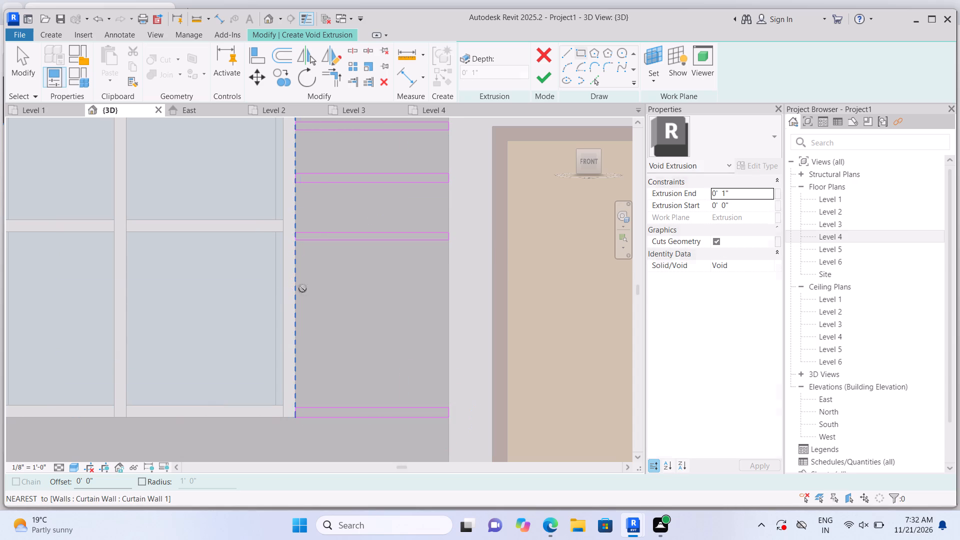
click(445, 292)
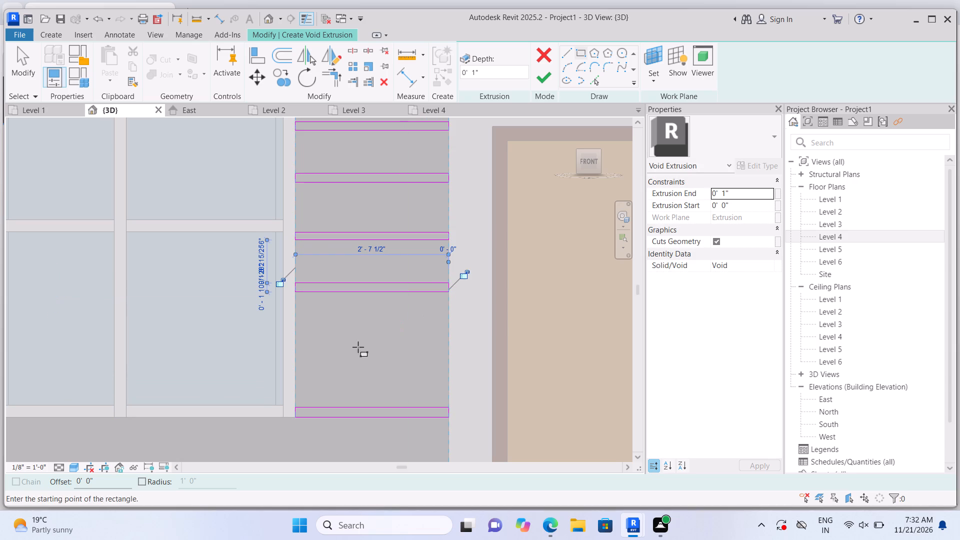
click(298, 322)
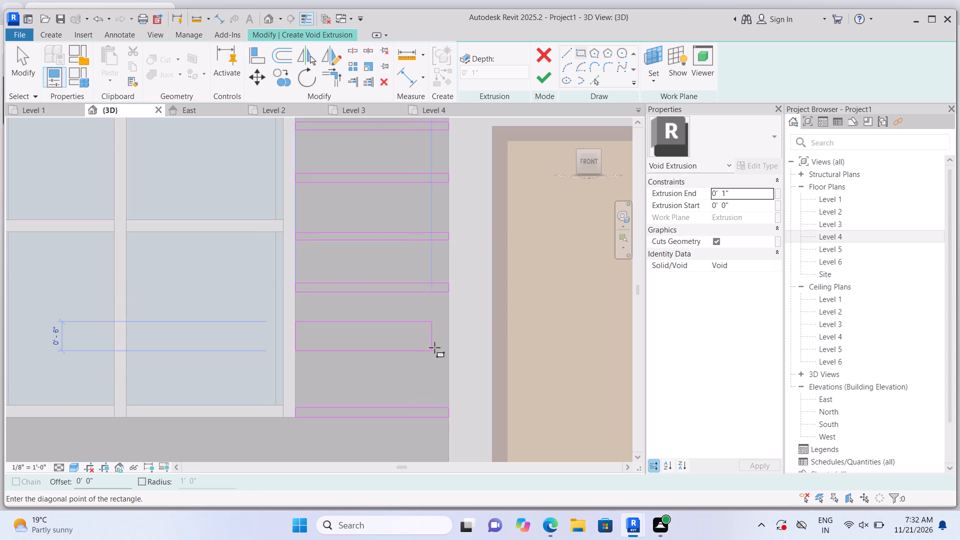
click(449, 329)
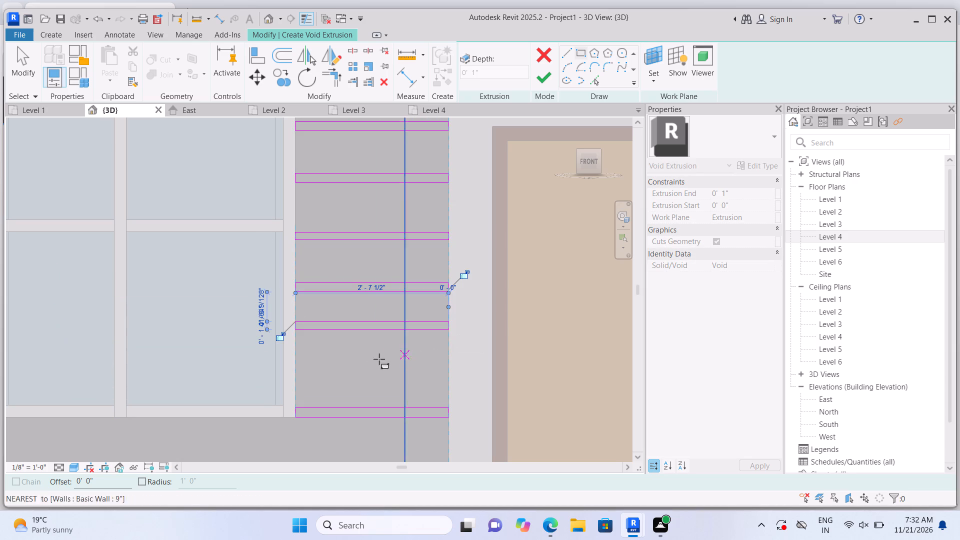
click(297, 366)
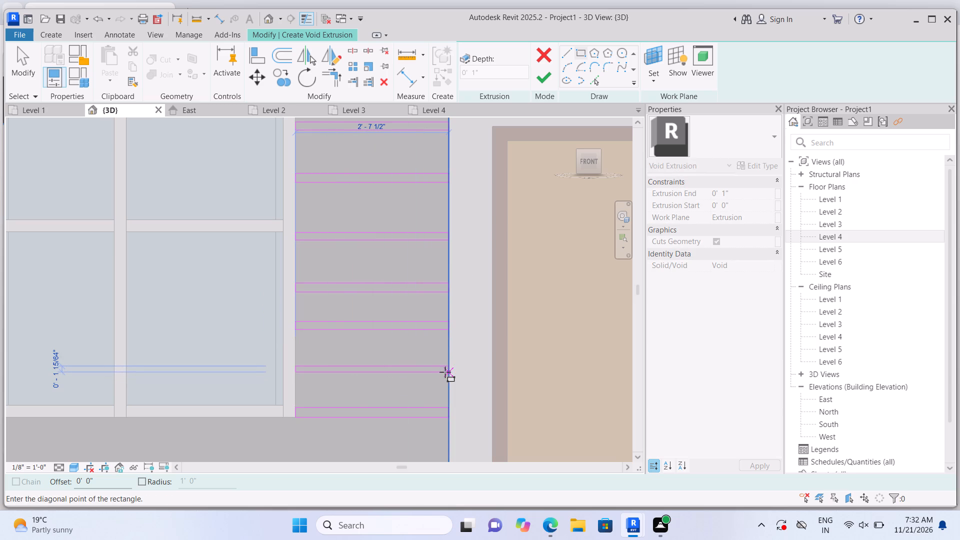
click(447, 372)
key(Escape)
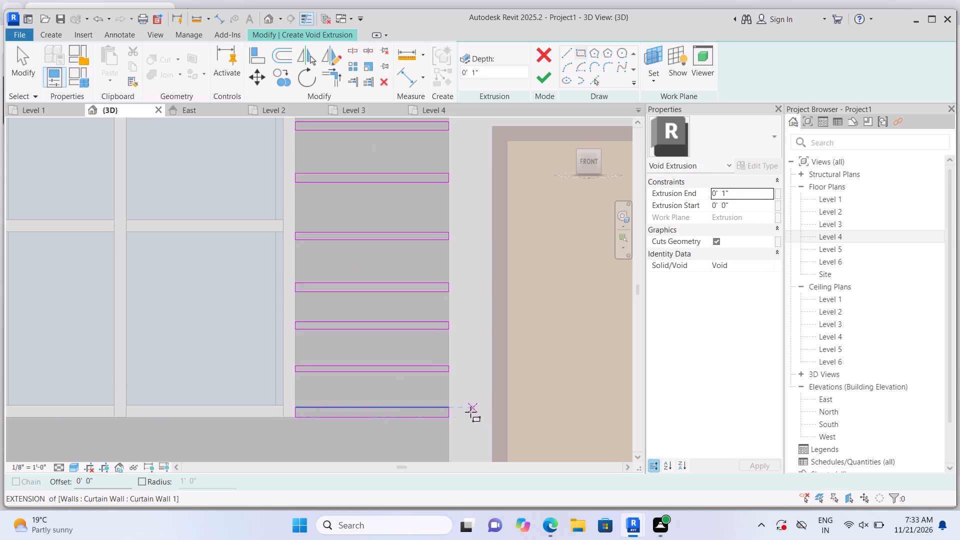
Sketch three thin strips 10'-2 1/2" long across the full wall width below the window, spaced down to the wall's base.
scroll(463, 404, down, 3)
middle_drag(335, 412, 321, 232)
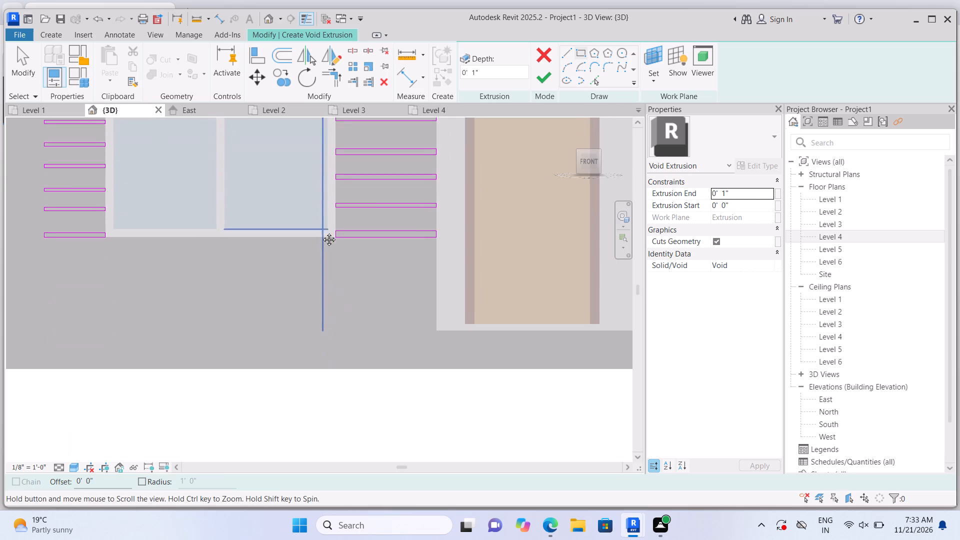
middle_drag(321, 232, 321, 227)
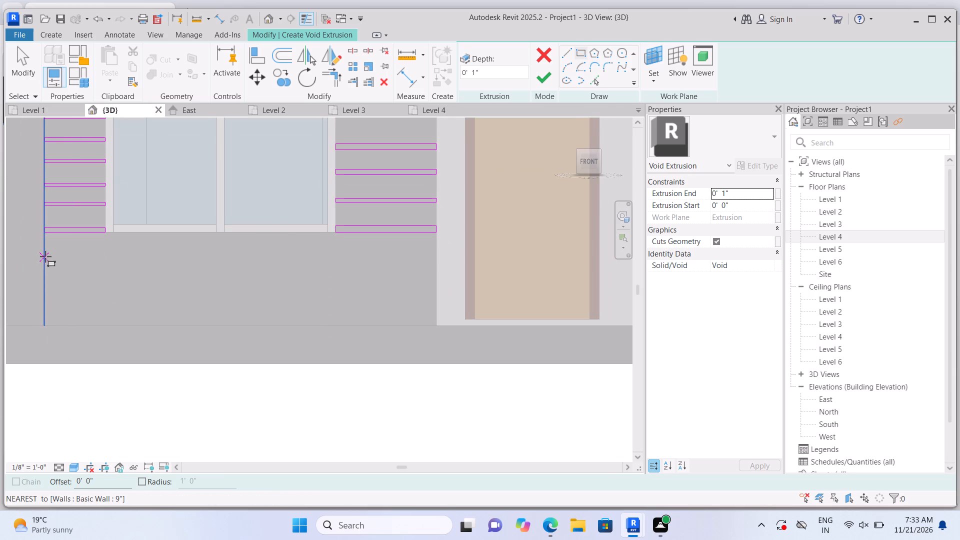
click(44, 255)
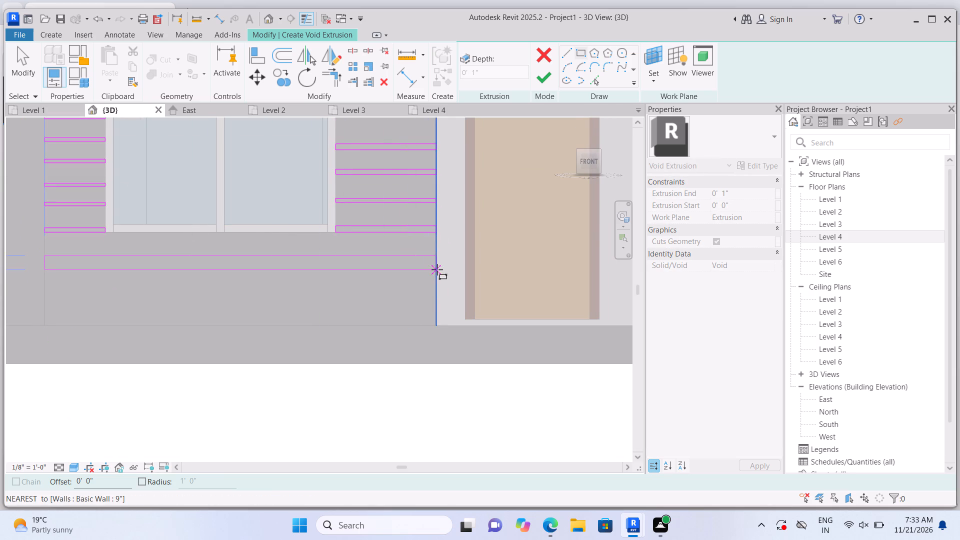
click(436, 261)
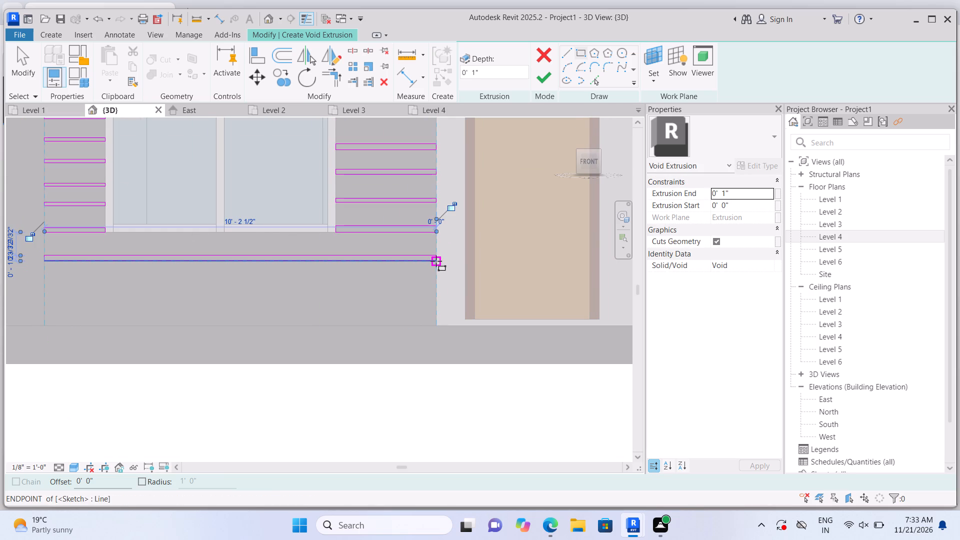
key(Escape)
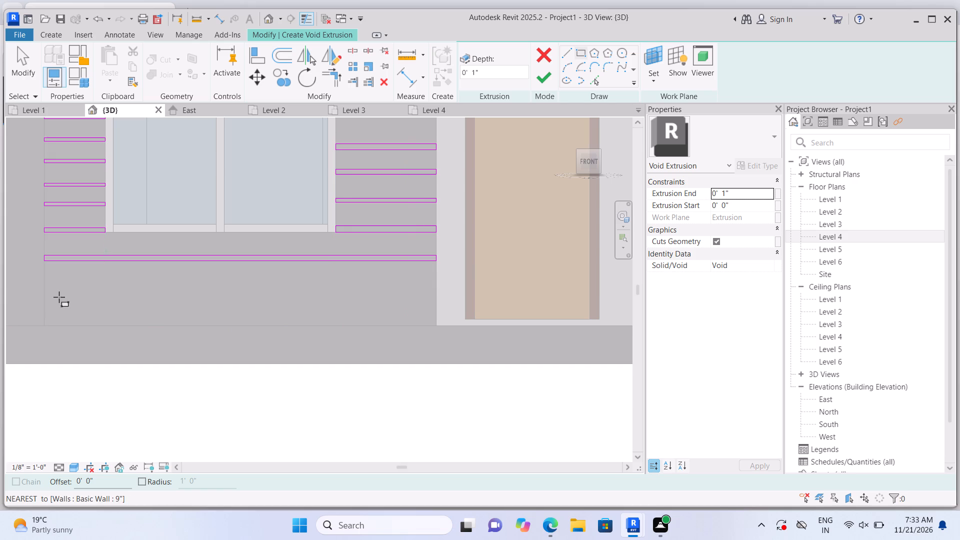
click(47, 285)
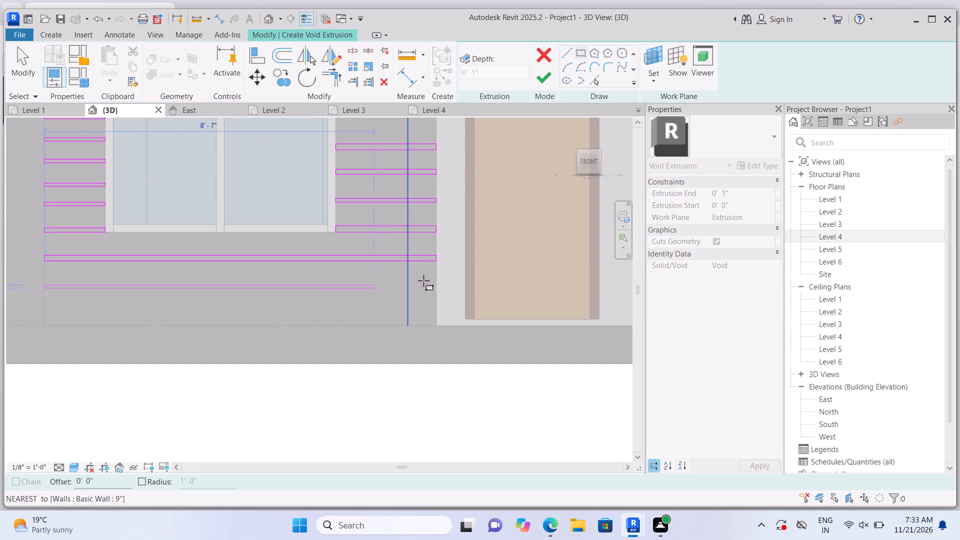
click(433, 291)
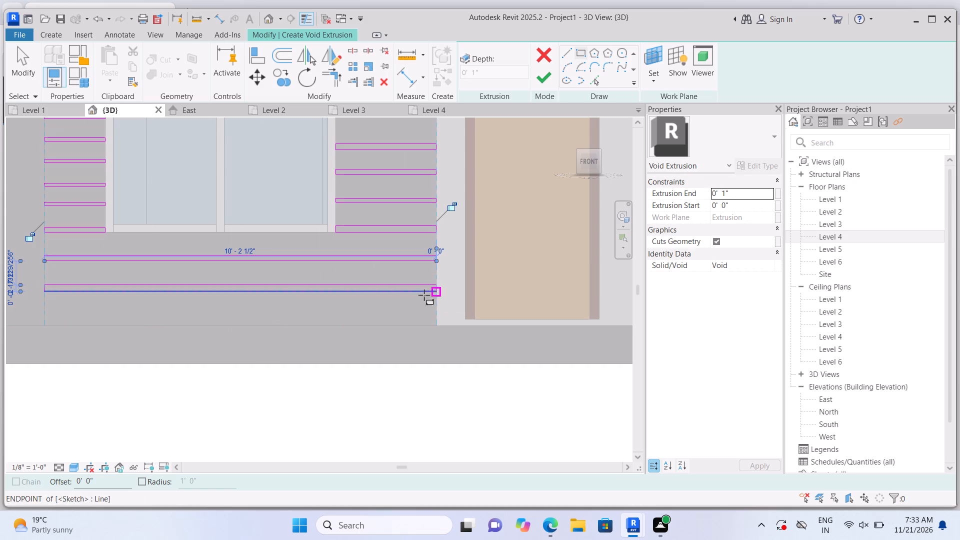
click(44, 309)
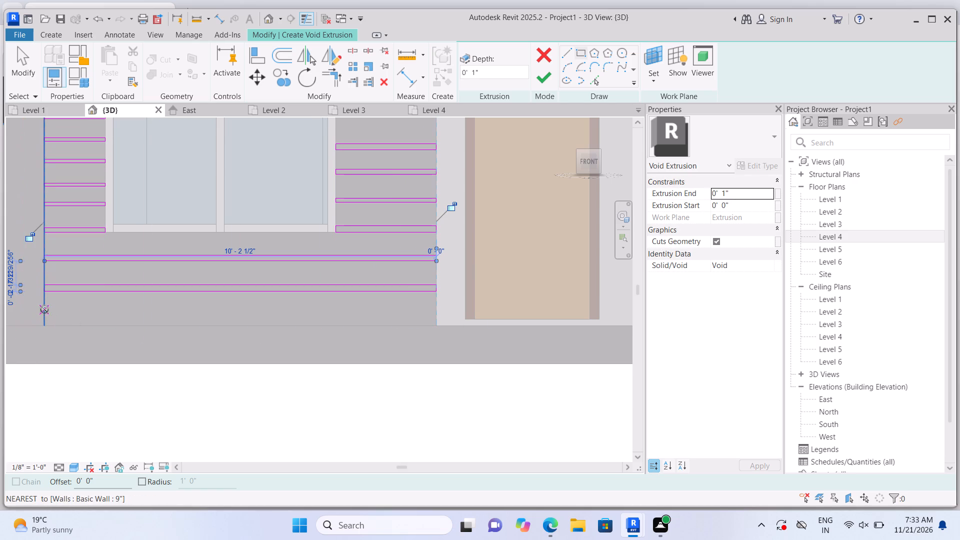
scroll(336, 320, up, 3)
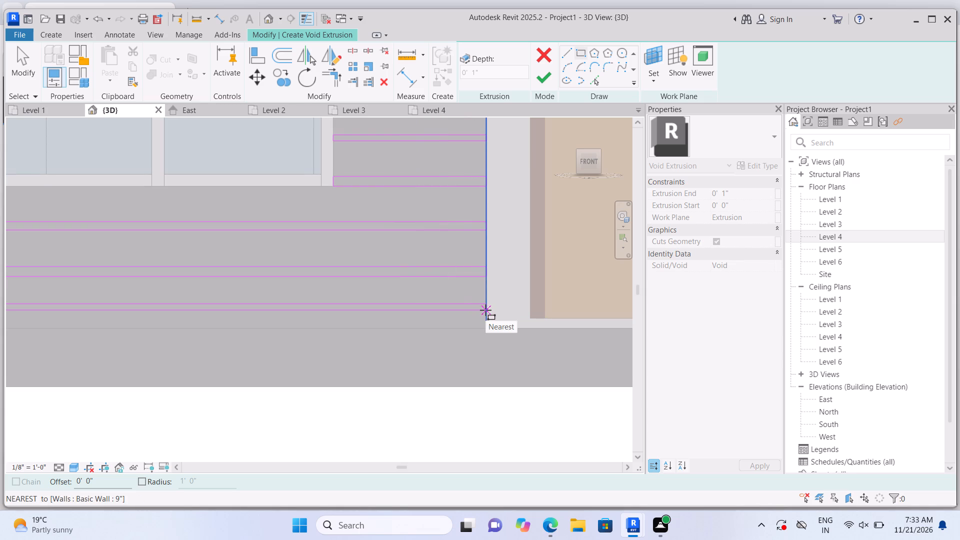
click(485, 310)
key(Escape)
Finish the ground-floor strip sketch as a void extrusion 1" deep and clear the selection.
scroll(472, 345, down, 8)
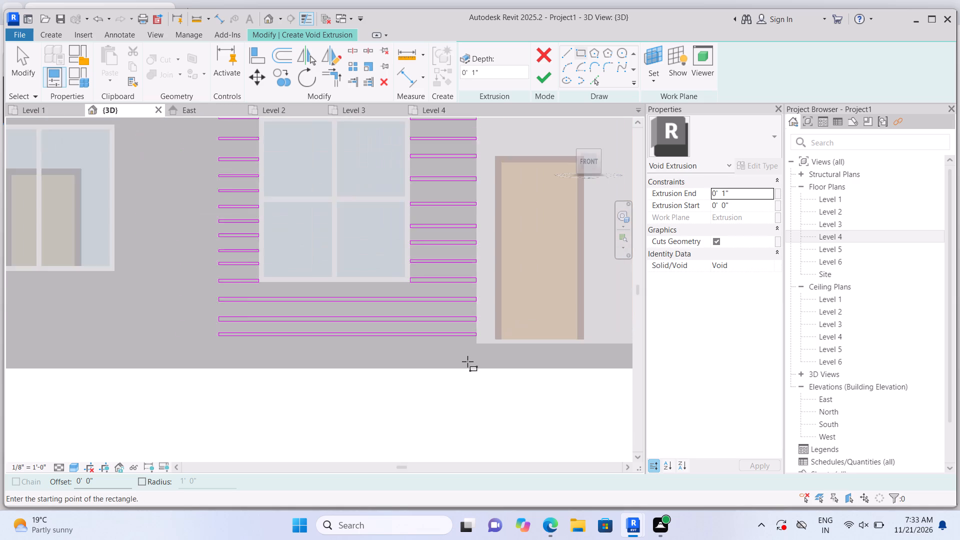
scroll(467, 361, down, 1)
click(547, 74)
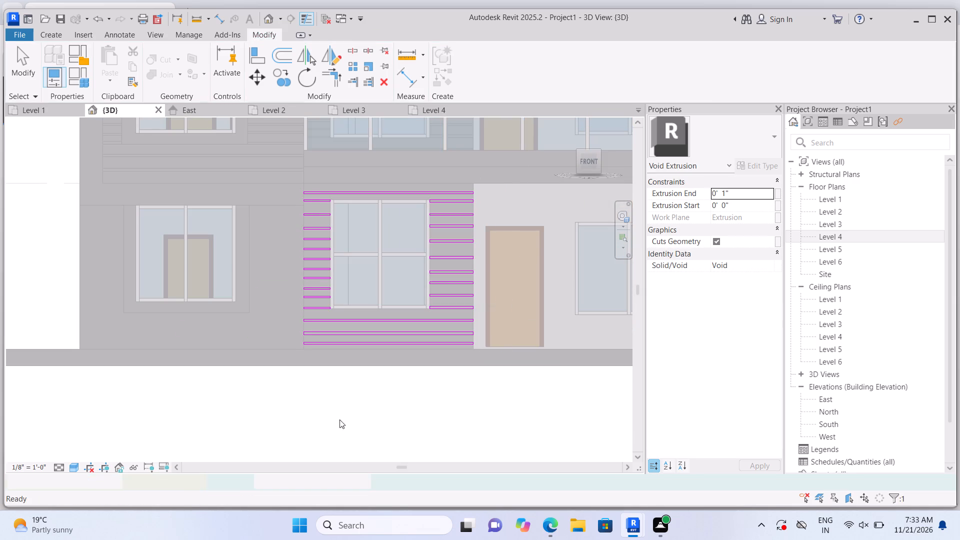
click(340, 428)
Examine the whole front facade to check the groove strips on every floor.
scroll(296, 419, down, 2)
middle_drag(283, 421, 142, 457)
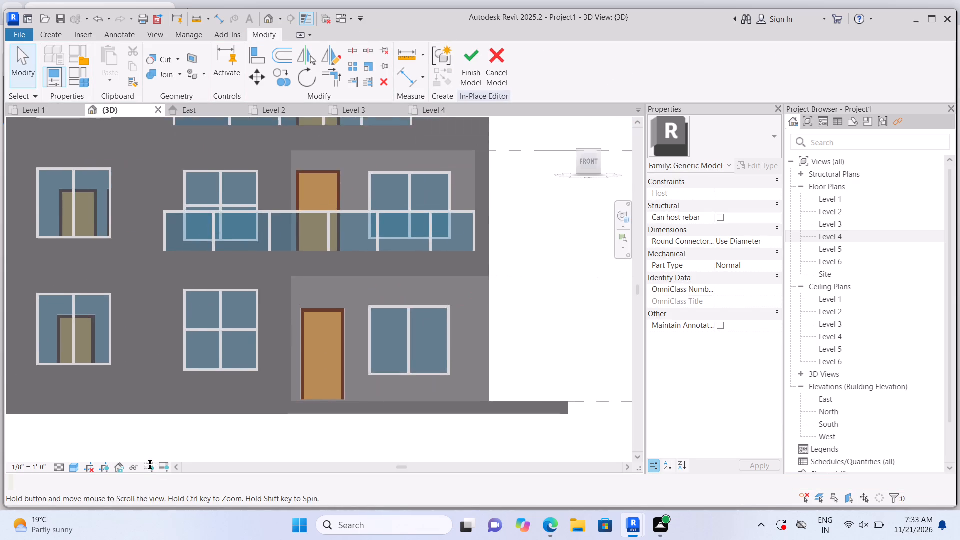
middle_drag(142, 457, 141, 457)
scroll(189, 460, down, 7)
scroll(252, 449, down, 1)
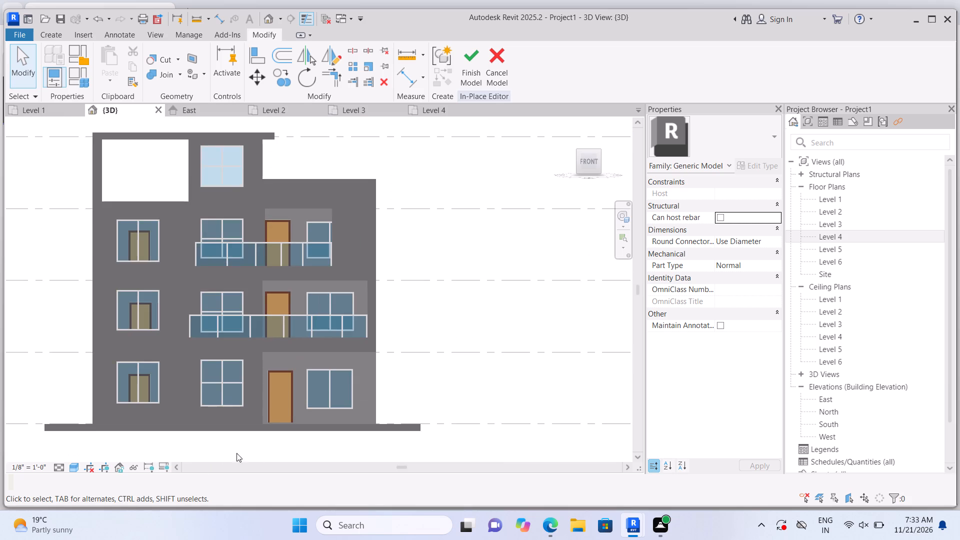
scroll(36, 390, up, 1)
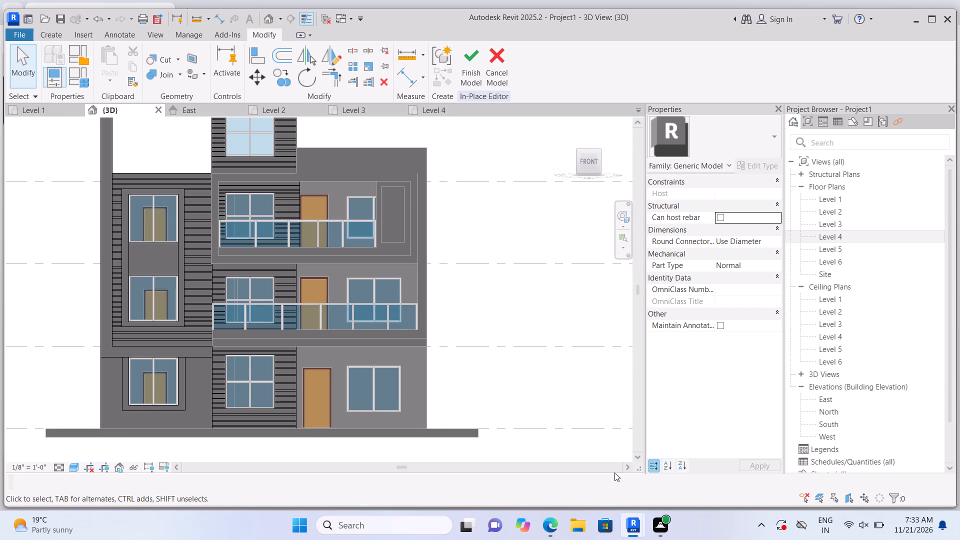
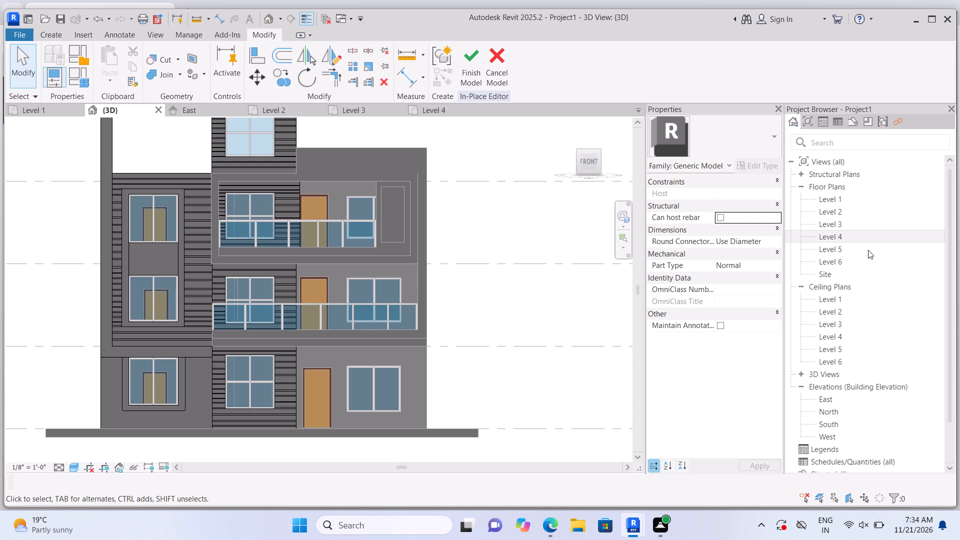
Examine the full front facade from Level 1 to Level 5, comparing the grooved window walls with the remaining plain wall areas.
scroll(488, 358, down, 2)
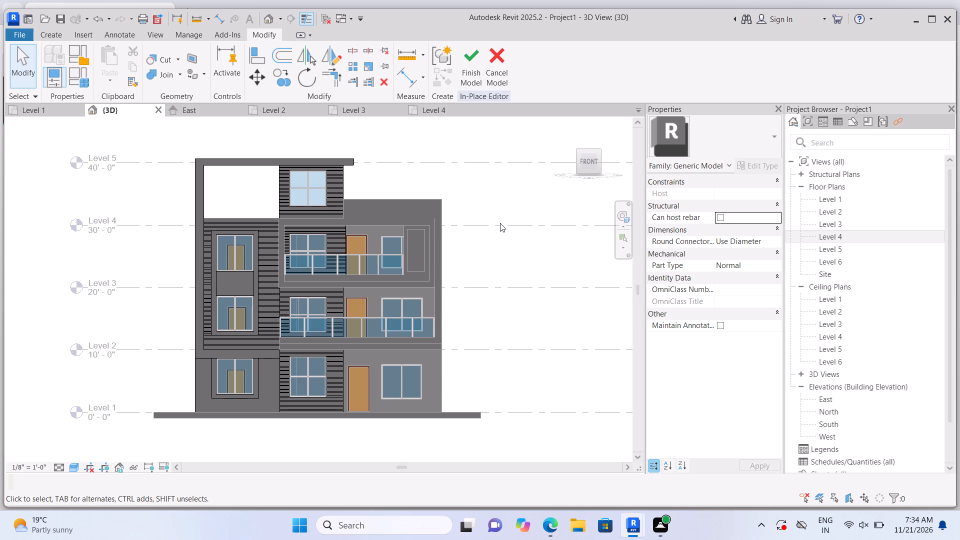
scroll(500, 220, down, 1)
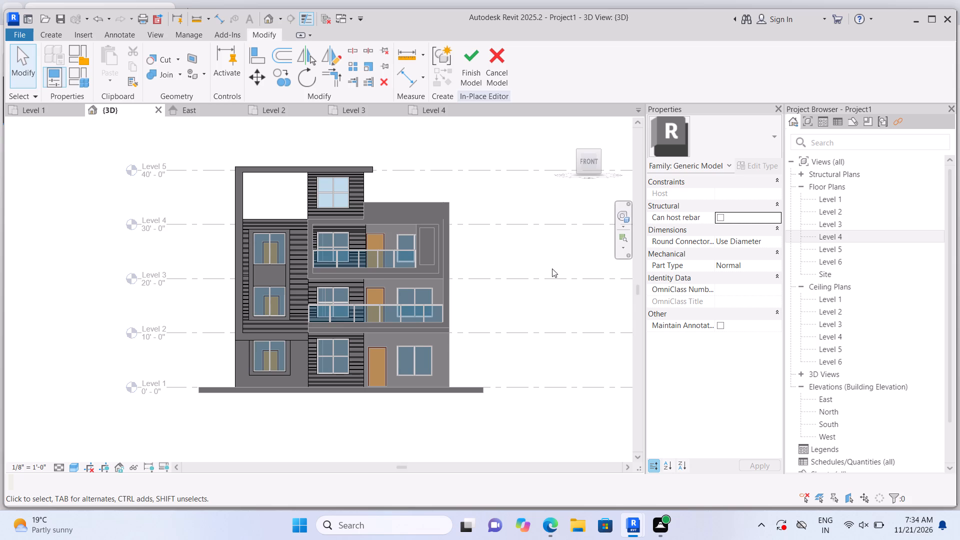
scroll(324, 388, up, 1)
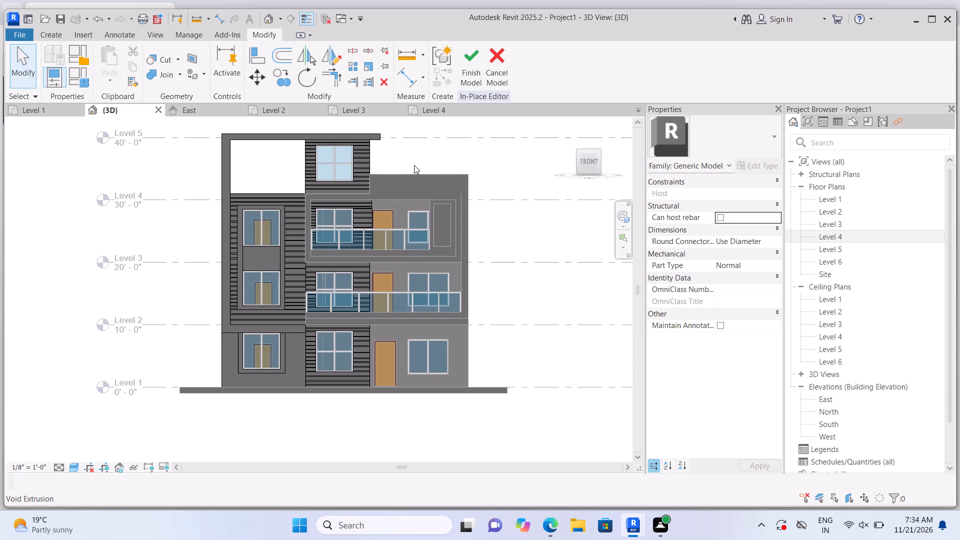
scroll(414, 165, down, 1)
scroll(444, 139, up, 1)
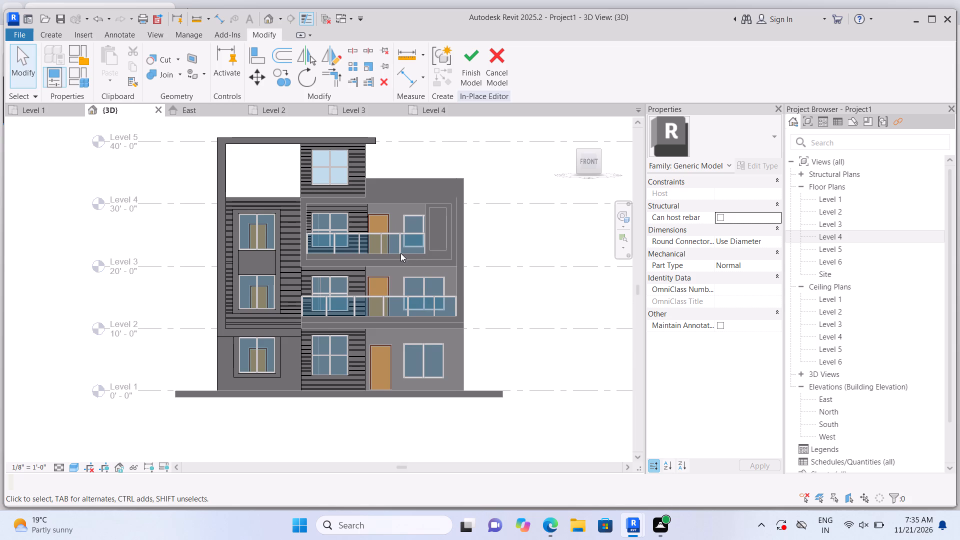
scroll(382, 116, up, 1)
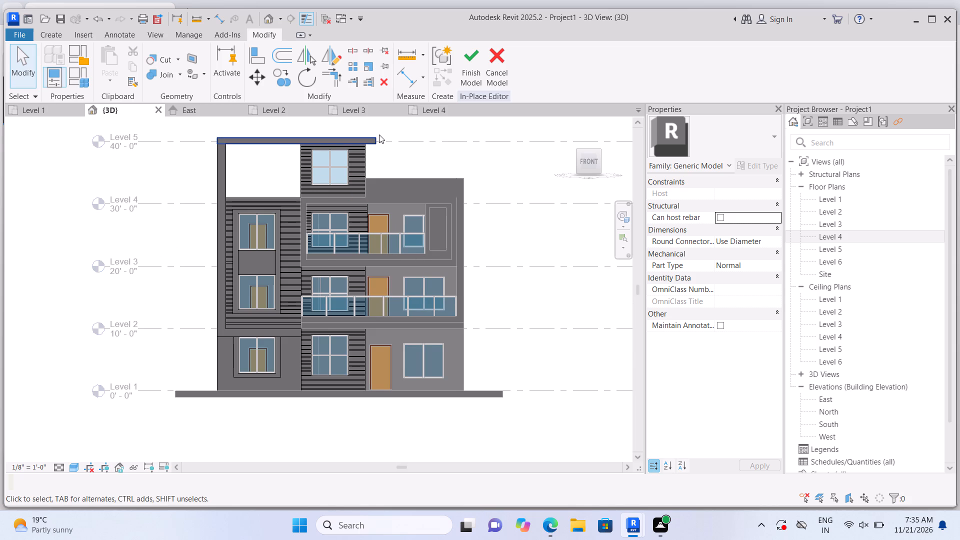
scroll(379, 135, up, 2)
scroll(382, 142, down, 1)
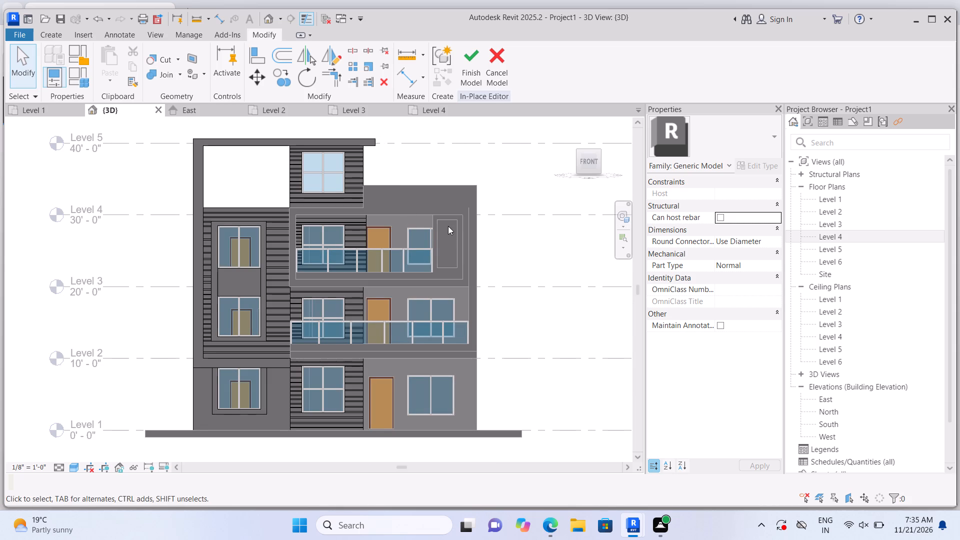
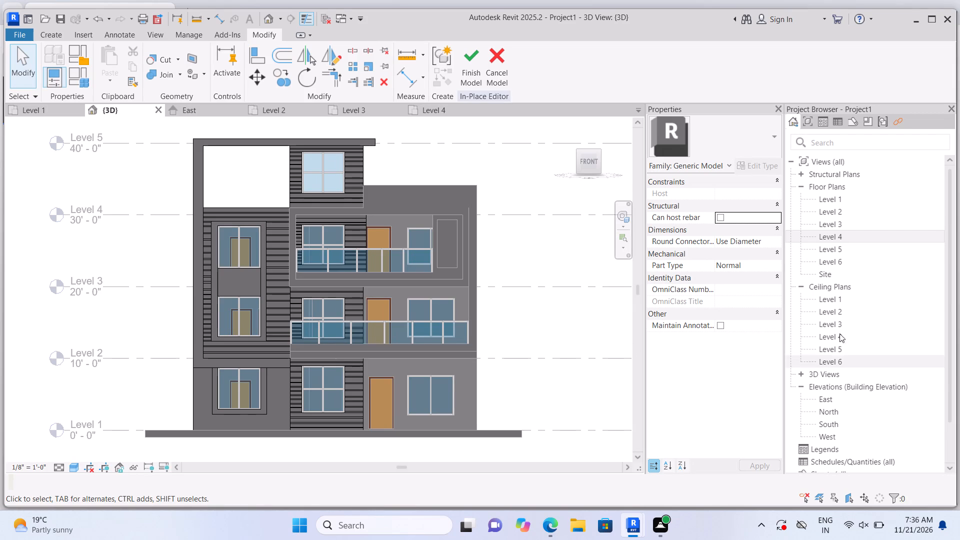
Examine the front edge of the Level 4 floor plan, comparing it with the slotted roof slab in the Level 5 plan.
double_click(853, 236)
scroll(455, 324, down, 5)
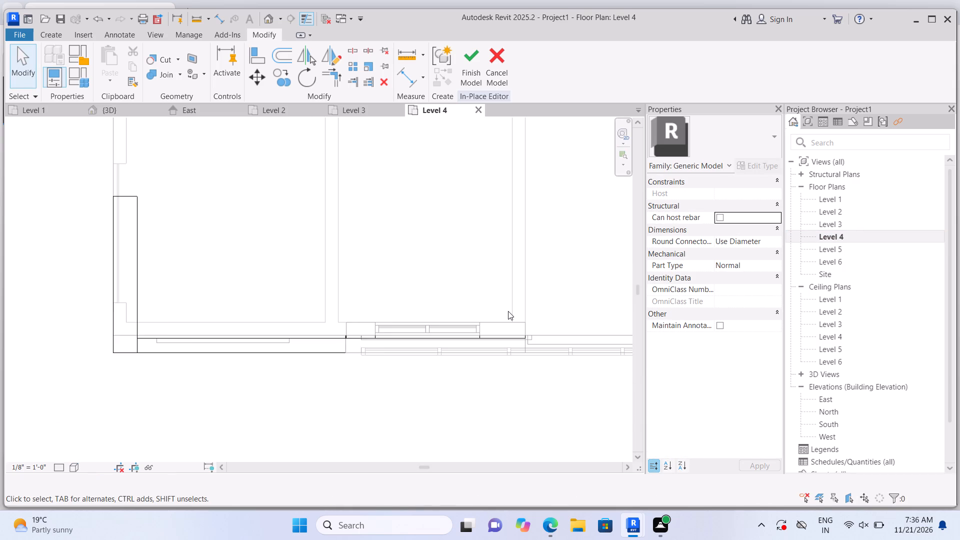
scroll(508, 311, down, 1)
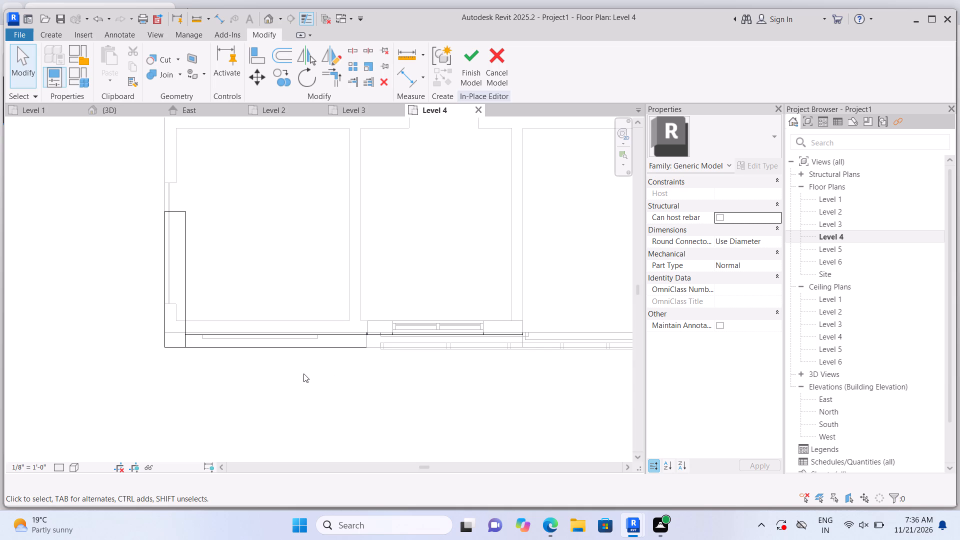
scroll(298, 361, up, 4)
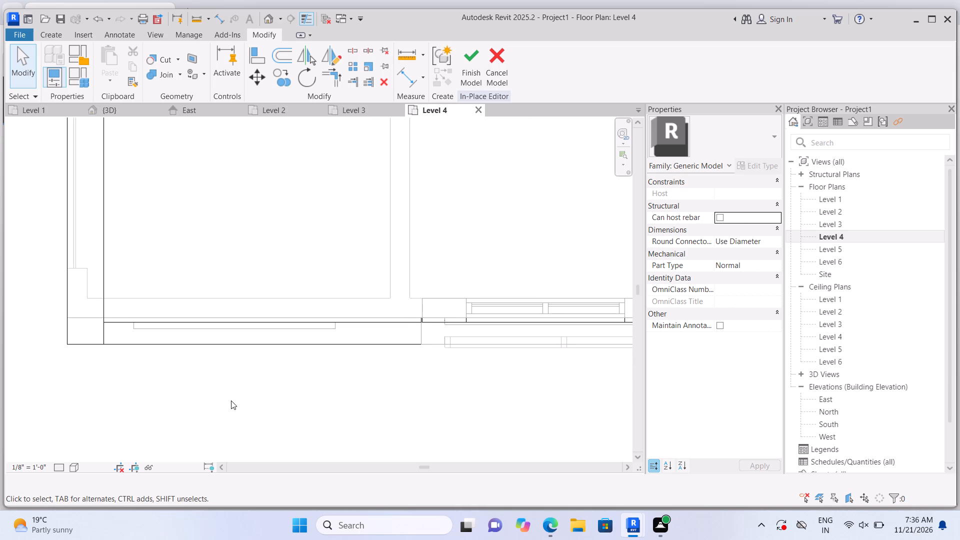
scroll(233, 398, down, 4)
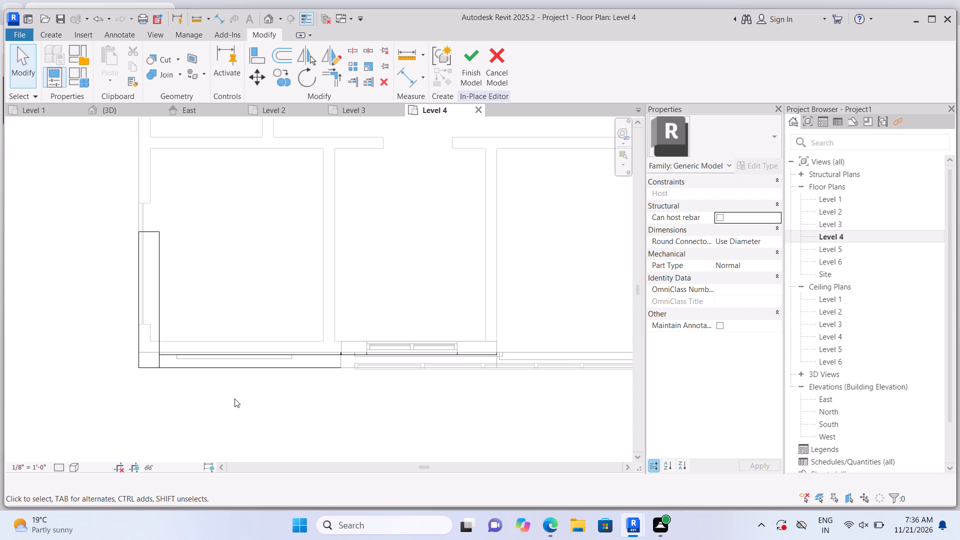
double_click(826, 249)
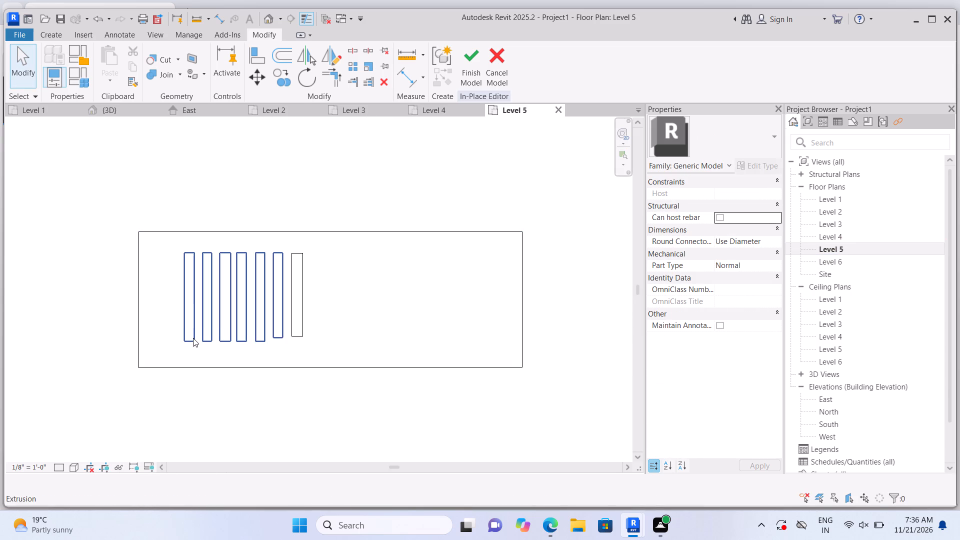
scroll(193, 338, up, 1)
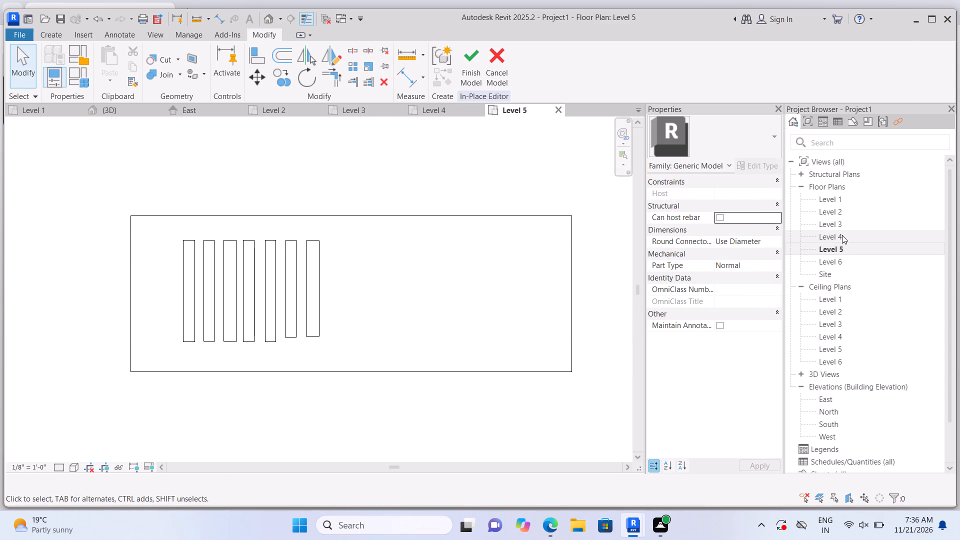
click(842, 235)
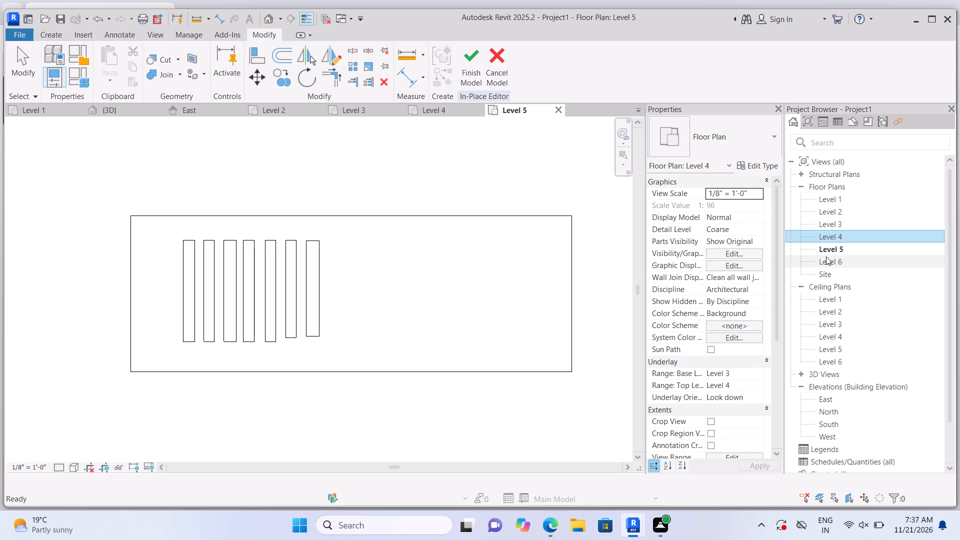
double_click(829, 237)
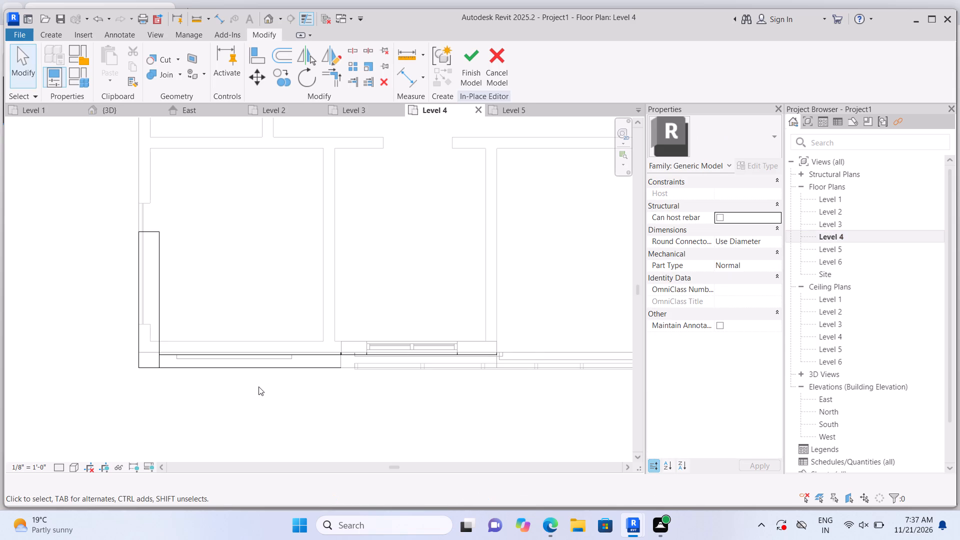
scroll(258, 386, up, 4)
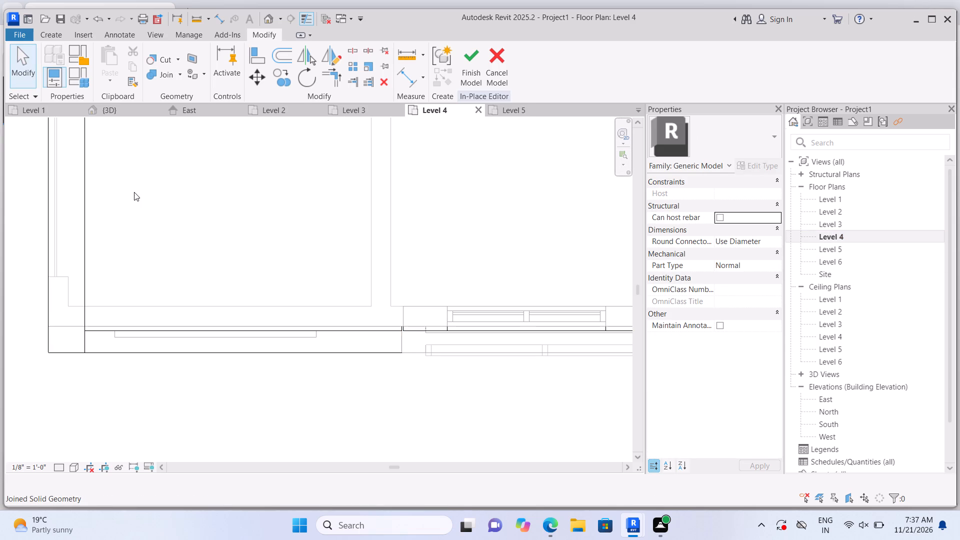
scroll(152, 241, down, 11)
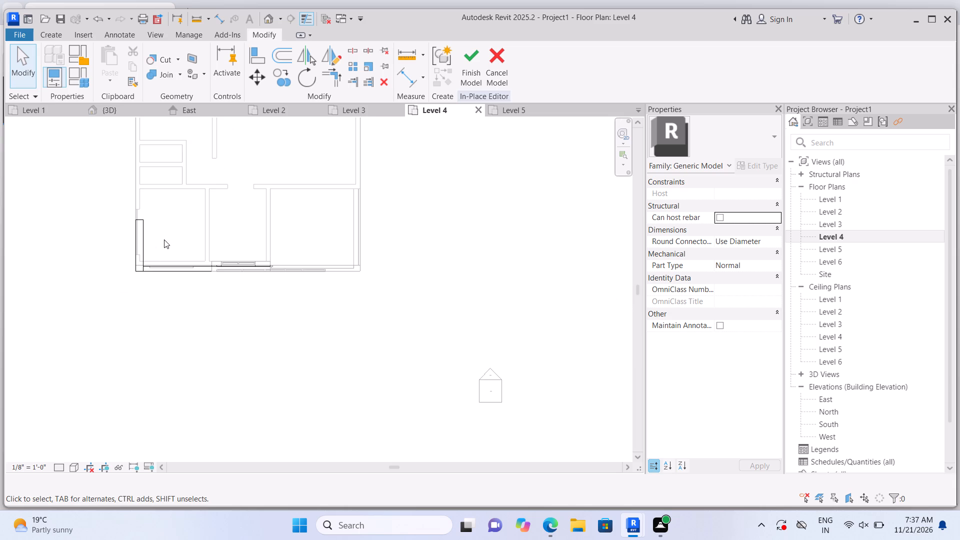
scroll(164, 239, up, 4)
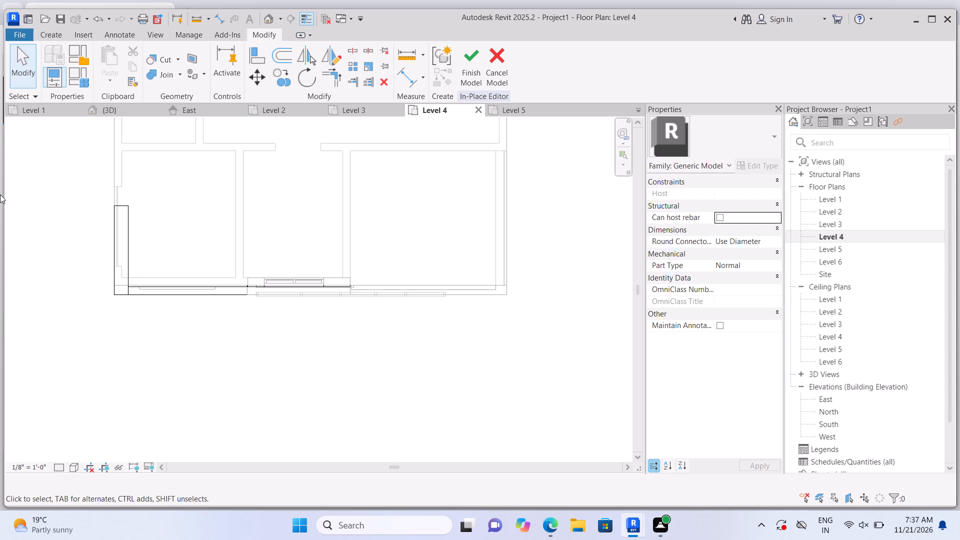
Extrude a rectangular solid strip about 9" deep and 1" high on the Level 4 roof face, from the side fin to the window bay.
click(59, 37)
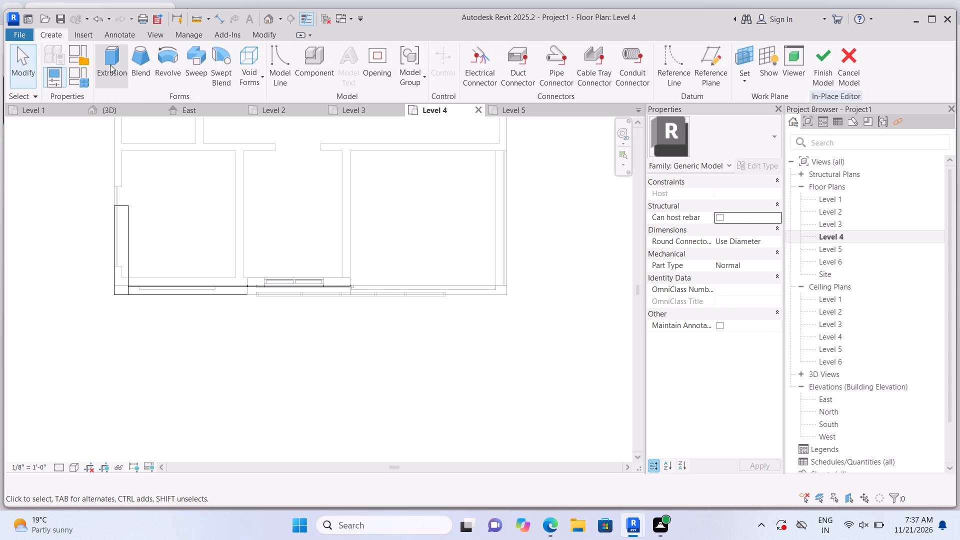
click(111, 65)
click(646, 77)
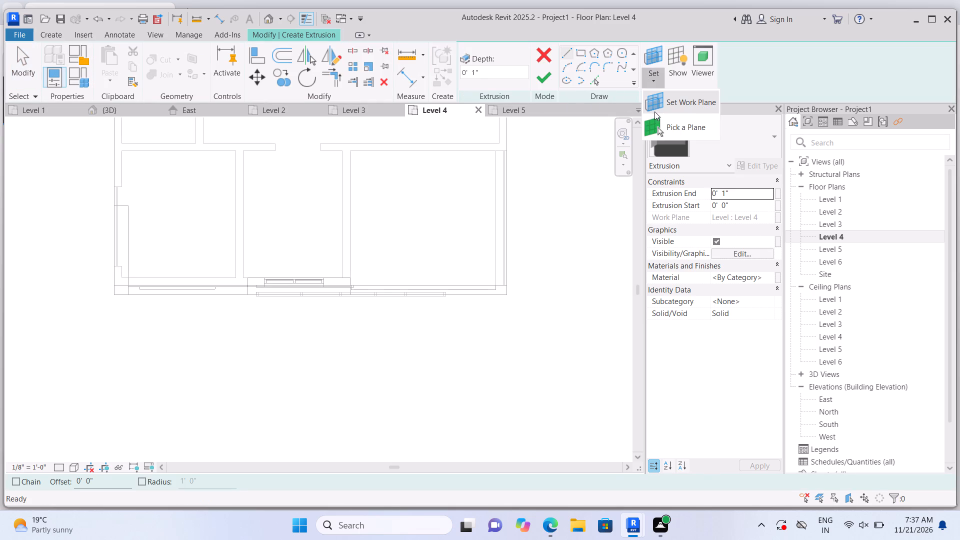
click(658, 132)
scroll(165, 320, up, 4)
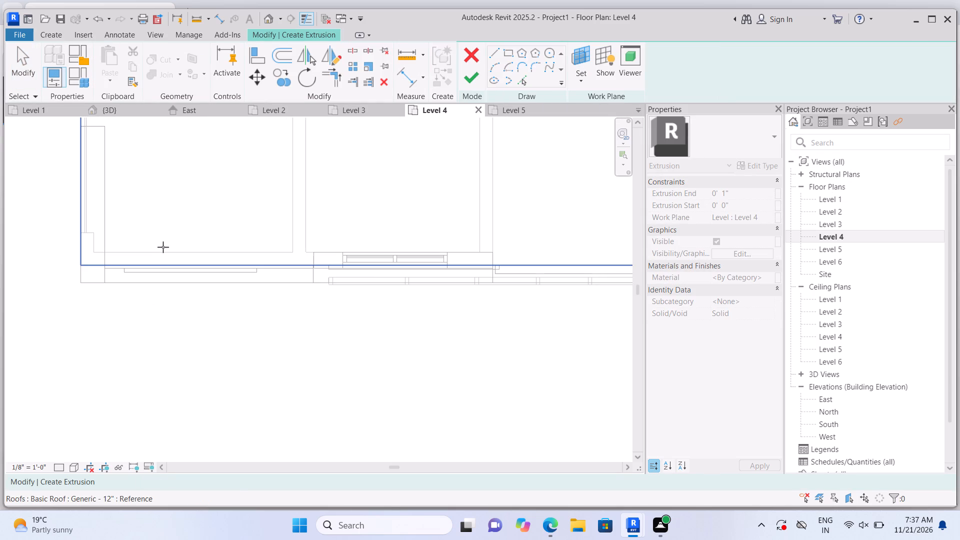
click(164, 241)
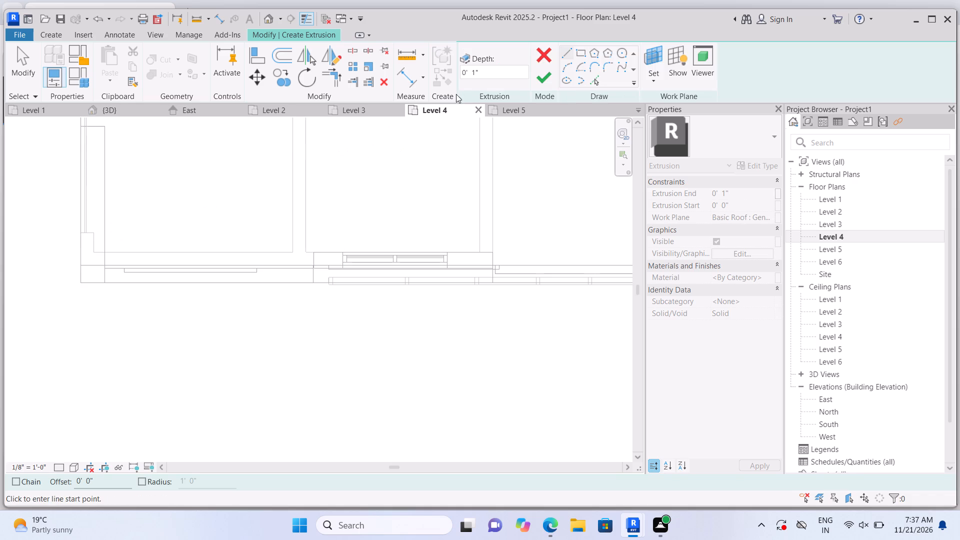
click(579, 56)
scroll(132, 308, up, 1)
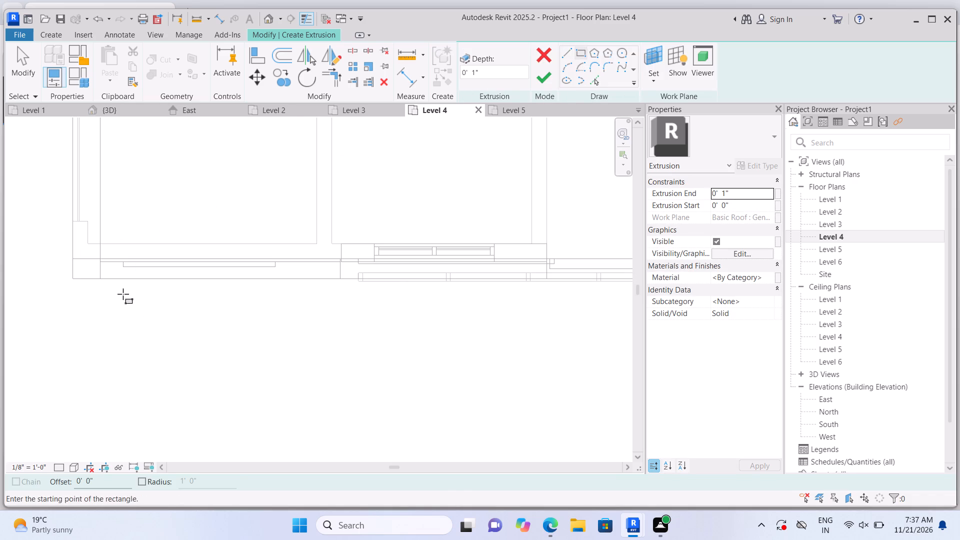
click(99, 258)
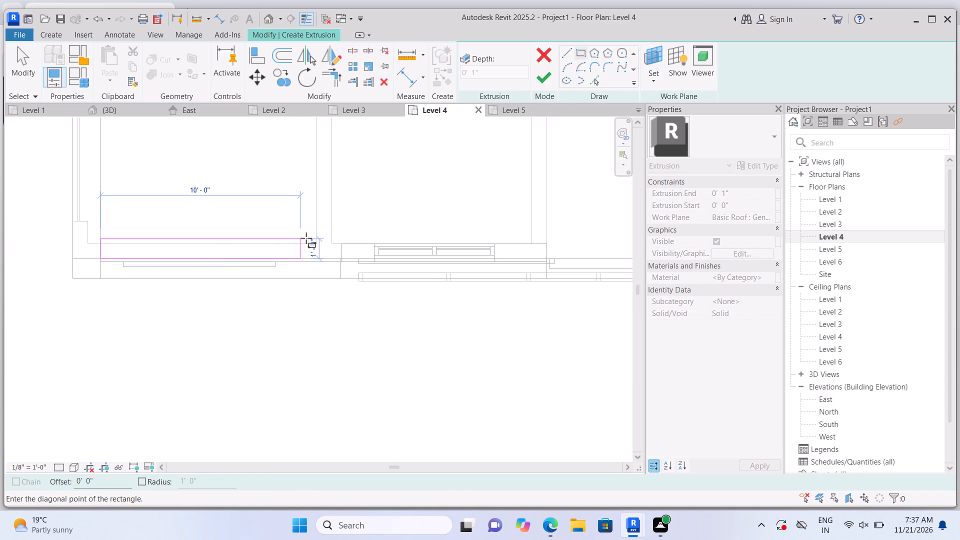
scroll(312, 249, up, 2)
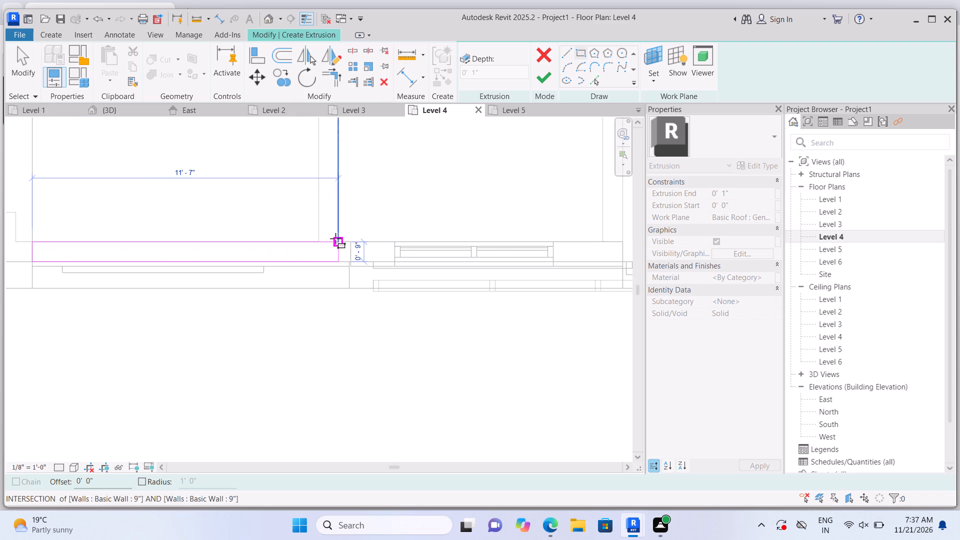
scroll(352, 244, up, 1)
click(352, 244)
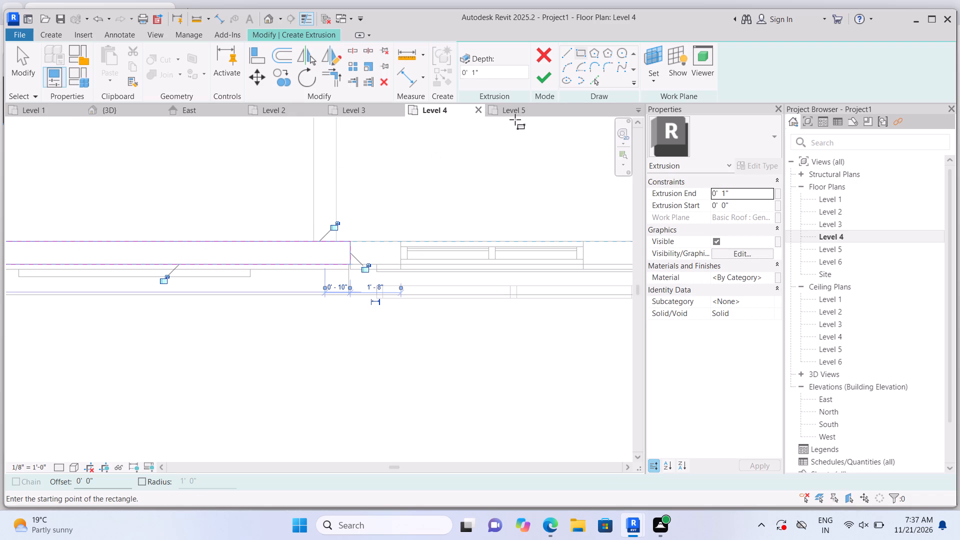
click(546, 82)
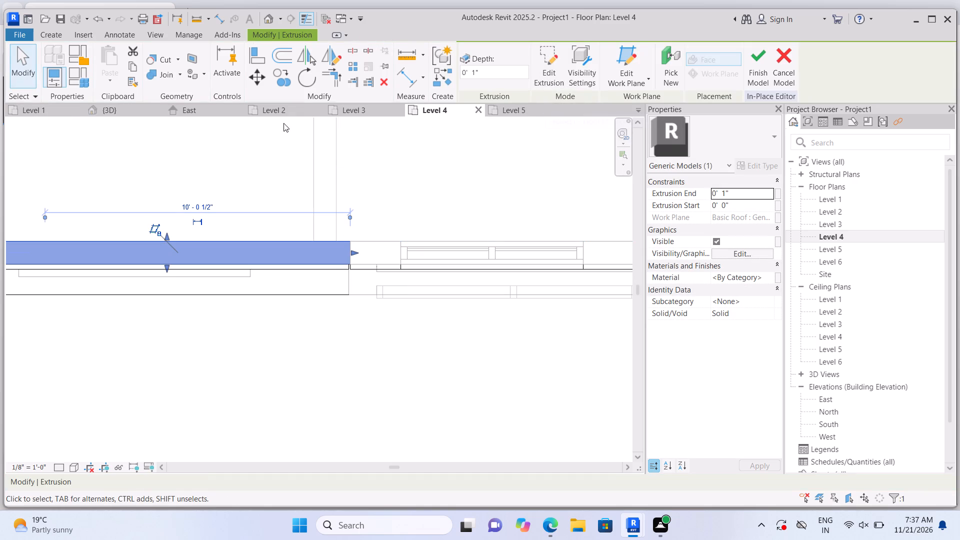
Set the Extrusion End of the new strip above the upper-floor grooved wall to 1' 0" in the 3D view.
click(271, 17)
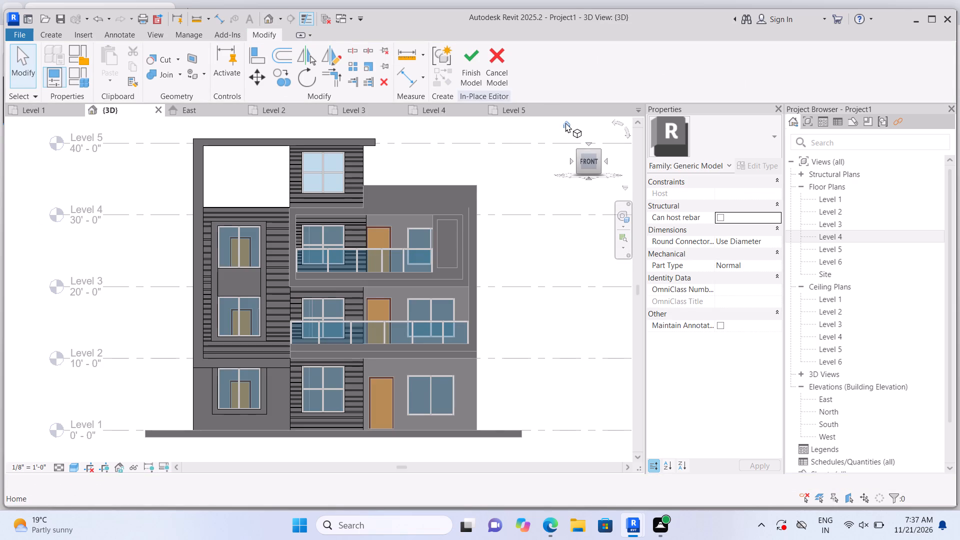
click(565, 122)
scroll(94, 328, up, 2)
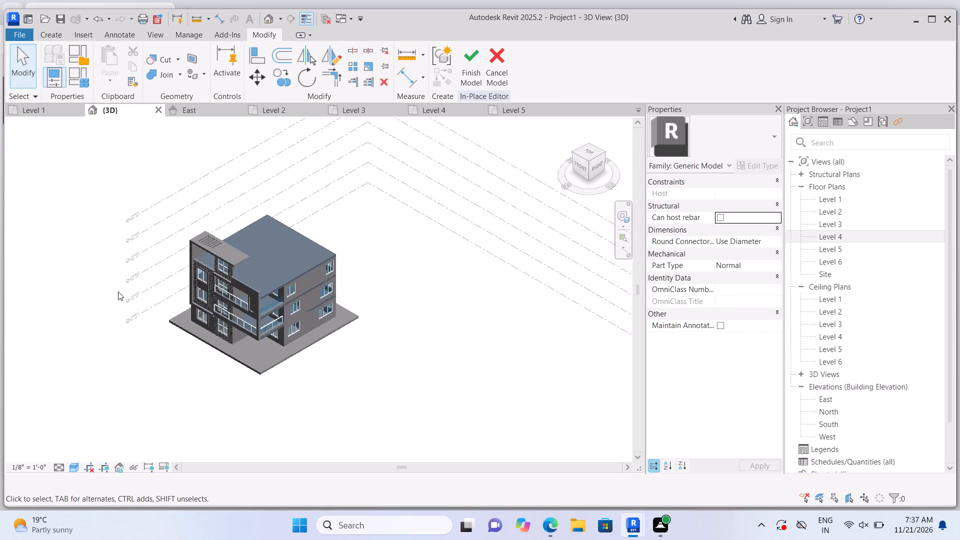
scroll(118, 291, up, 1)
scroll(167, 281, up, 12)
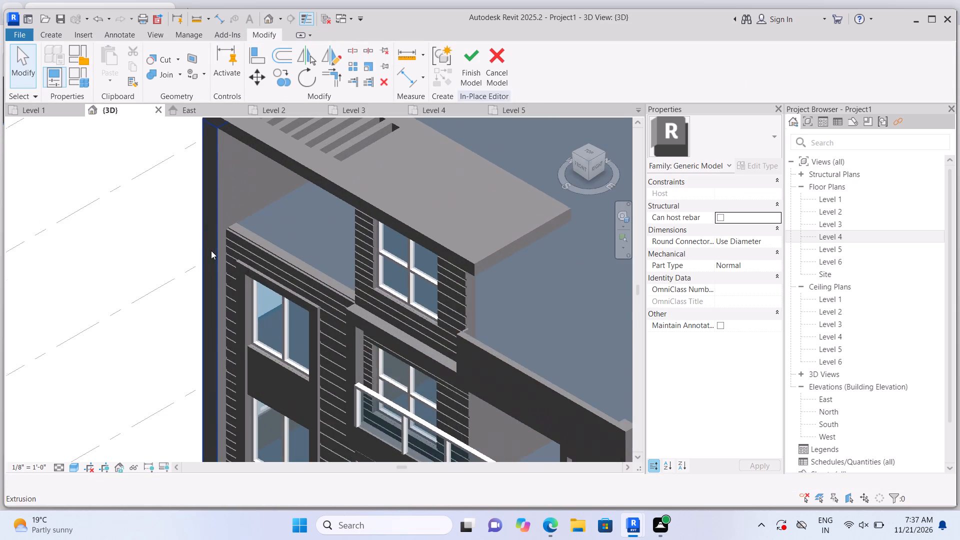
scroll(211, 250, up, 1)
click(277, 236)
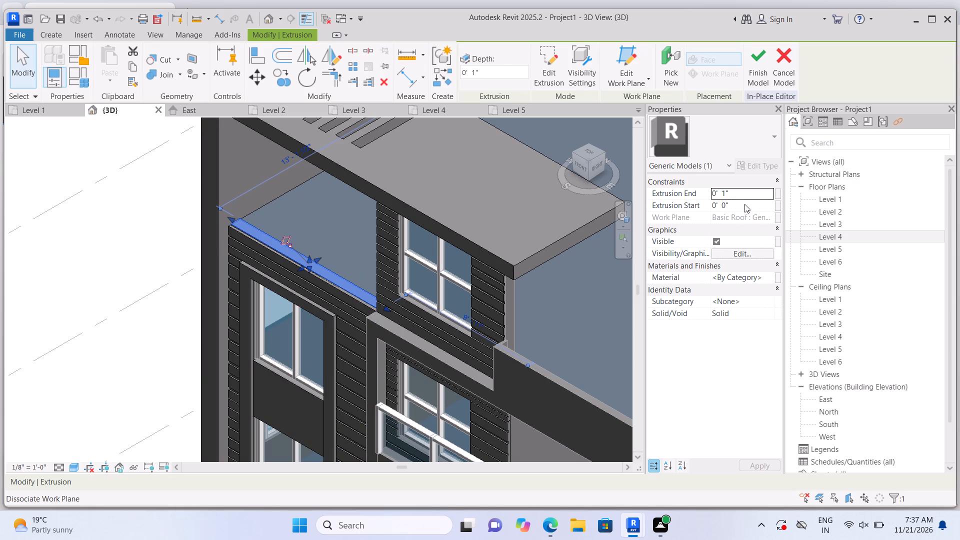
click(742, 194)
key(BackSpace)
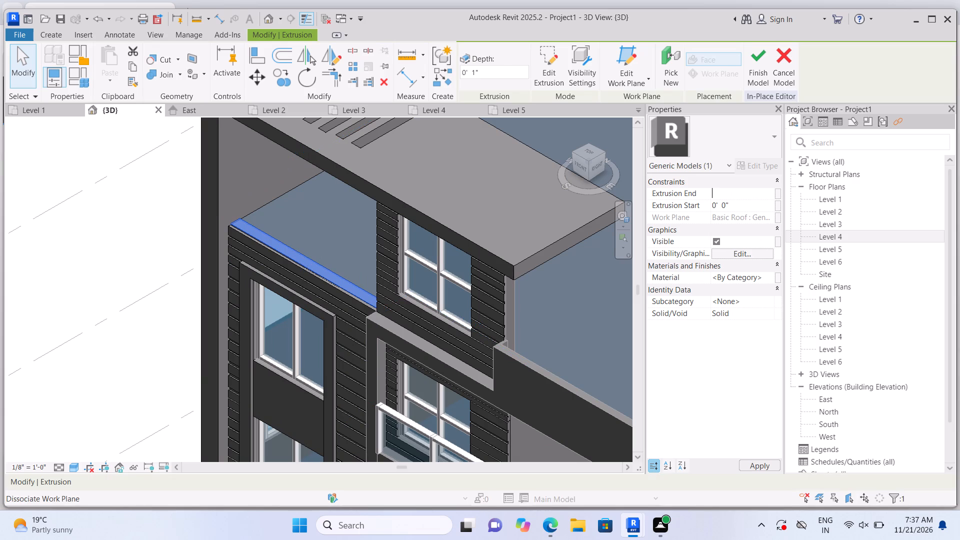
text(1')
key(Return)
click(155, 239)
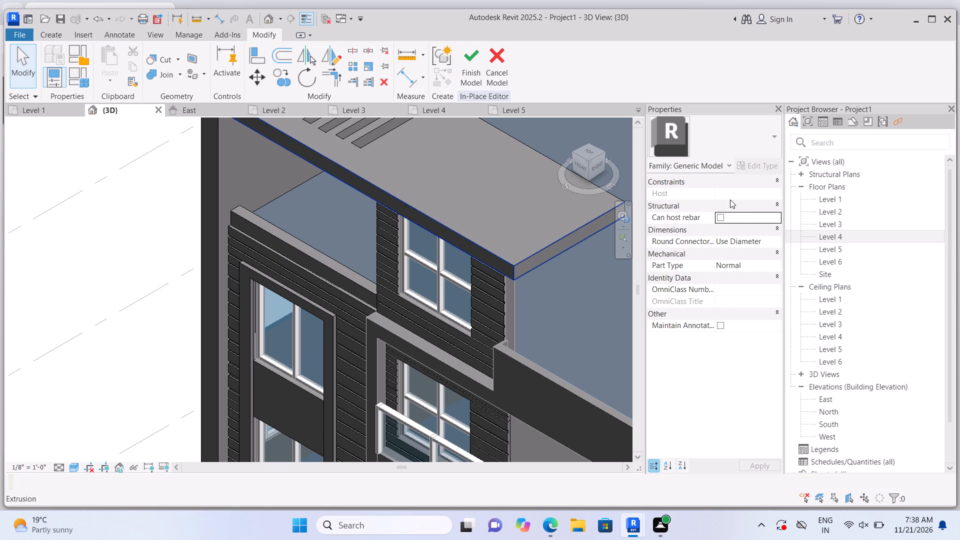
Return to the Level 4 floor plan, finish the in-place model and dismiss the save reminder without saving.
scroll(533, 313, down, 6)
scroll(529, 309, up, 2)
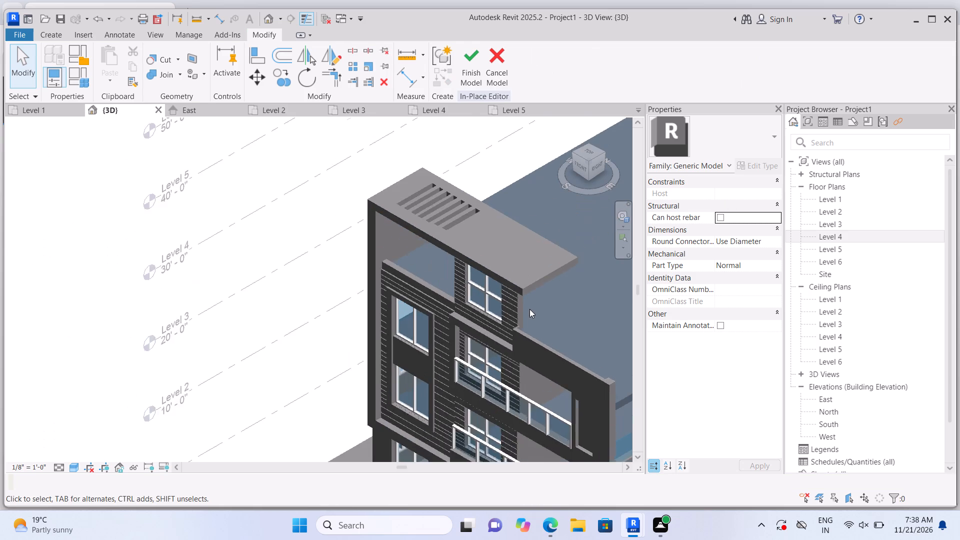
scroll(529, 309, up, 1)
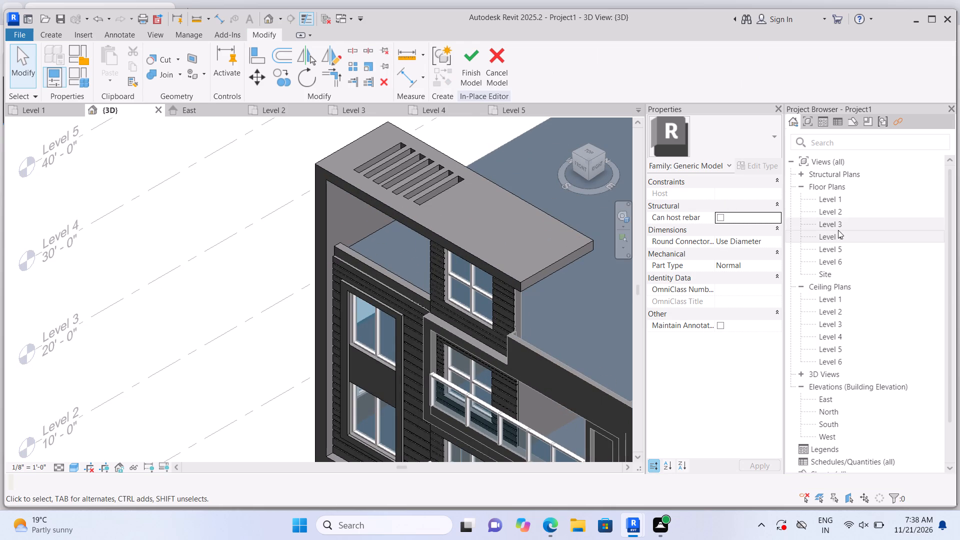
double_click(839, 236)
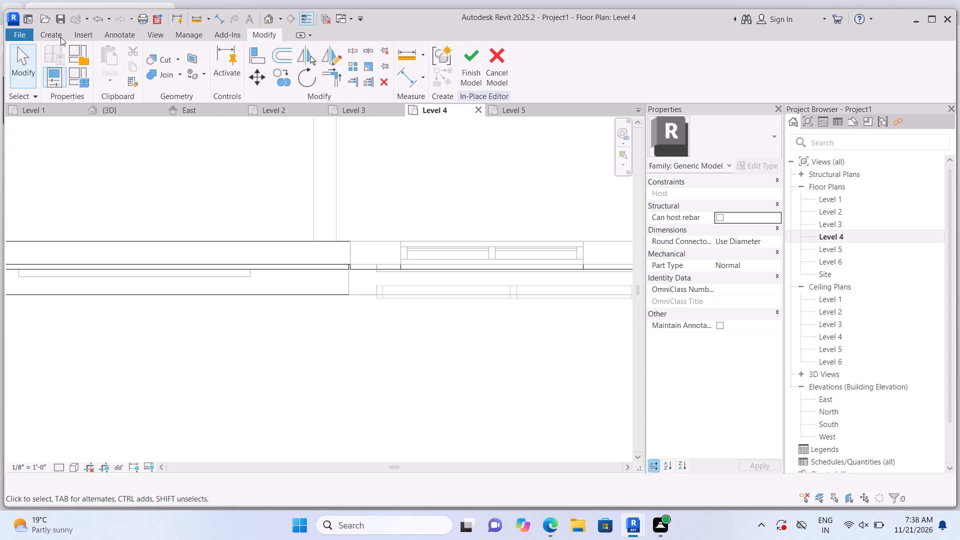
click(476, 76)
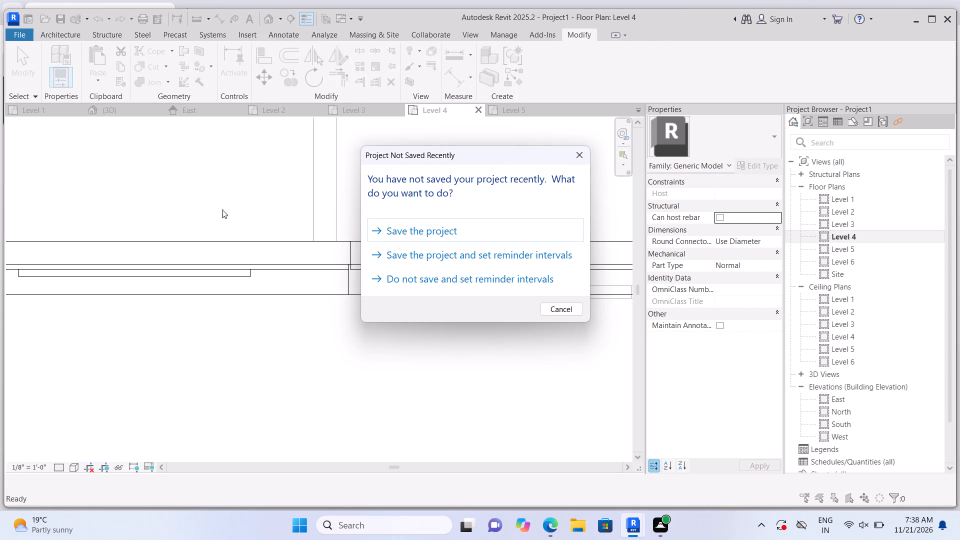
click(573, 153)
Draw a Curtain Wall 1 wall about 12' long and 10' high on Level 4, along the parapet strip from side fin to window bay.
scroll(566, 218, down, 3)
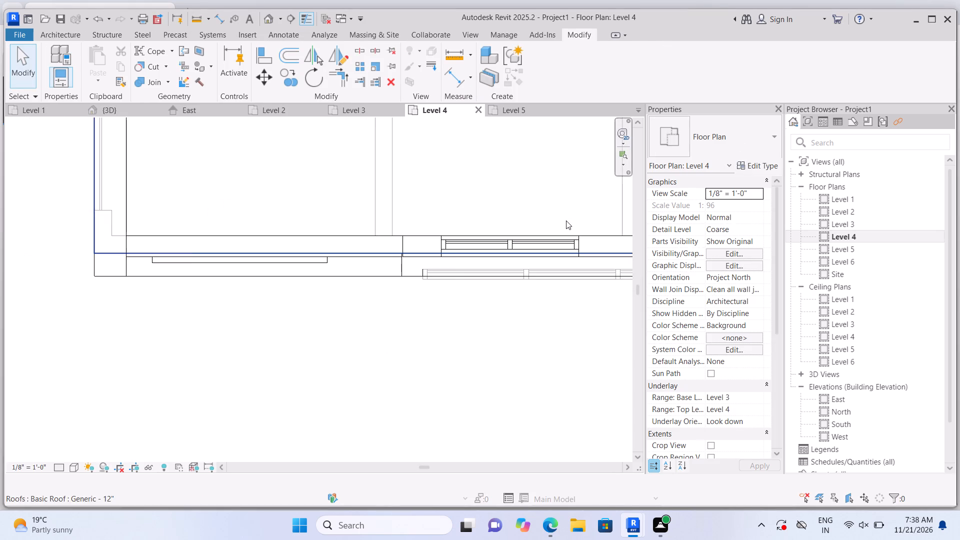
scroll(520, 209, up, 2)
click(61, 34)
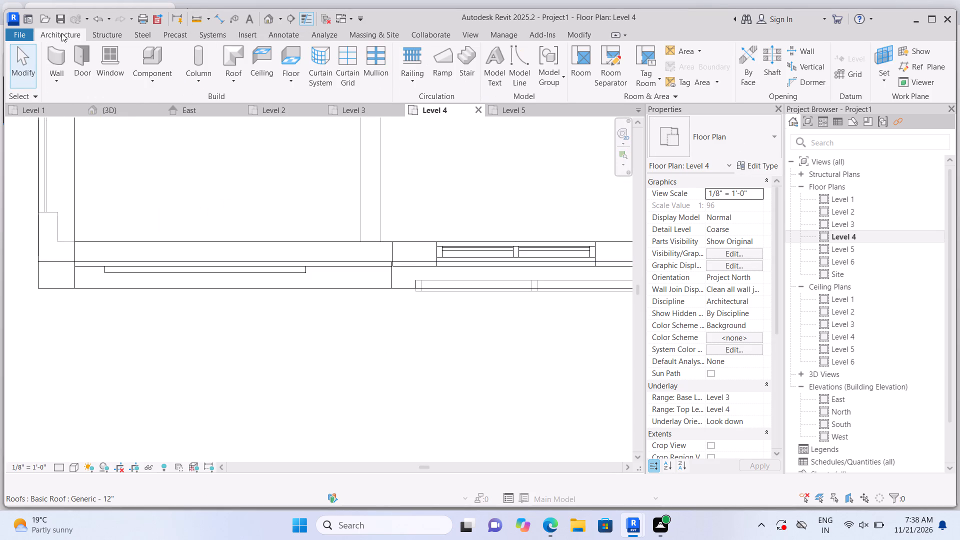
click(57, 62)
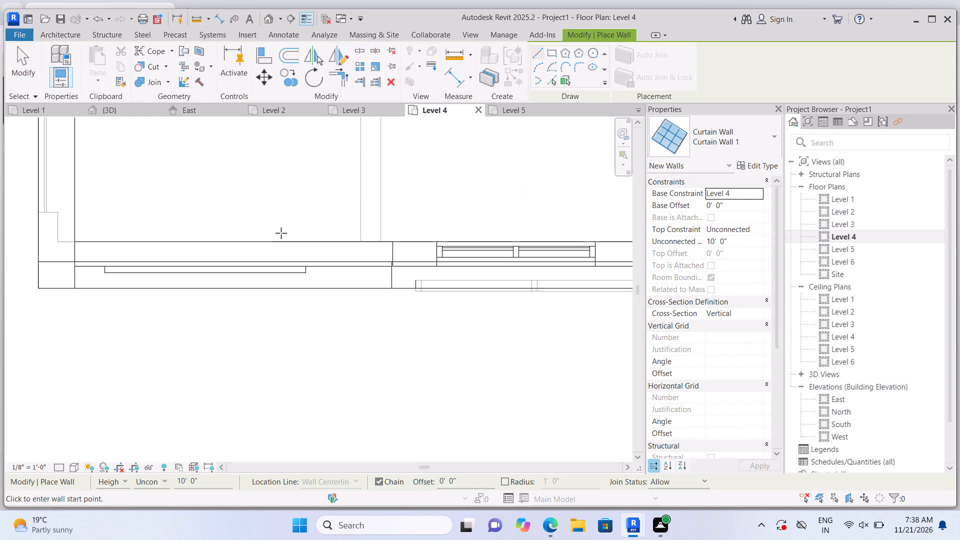
scroll(163, 252, up, 3)
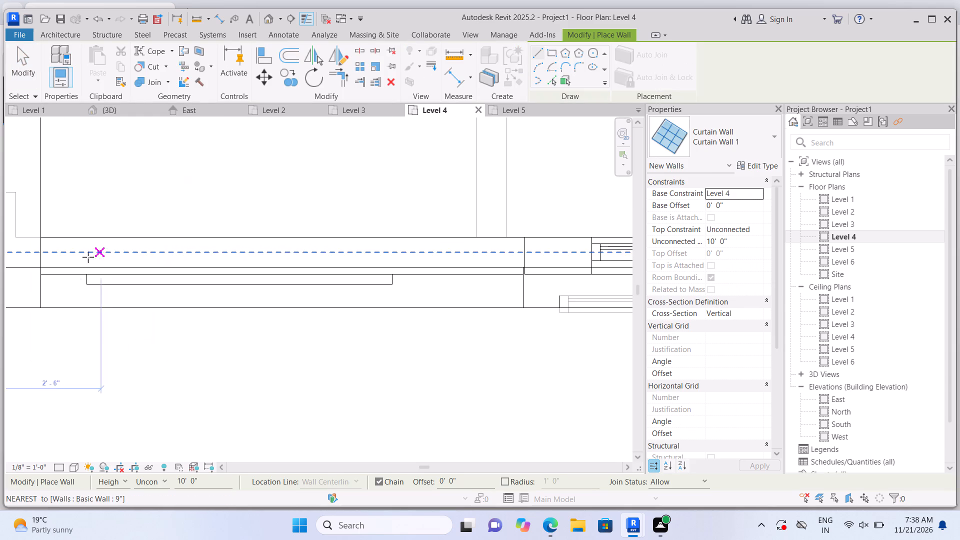
click(40, 258)
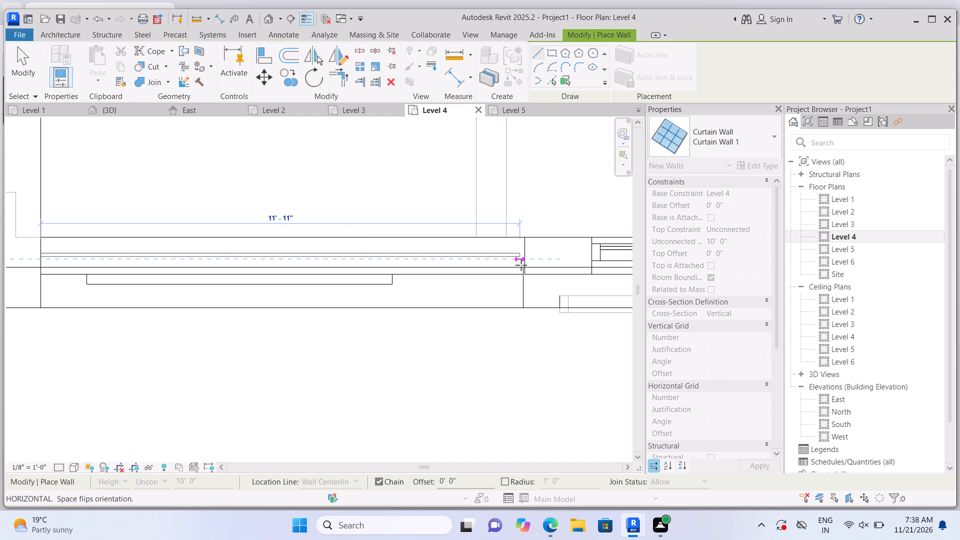
click(525, 265)
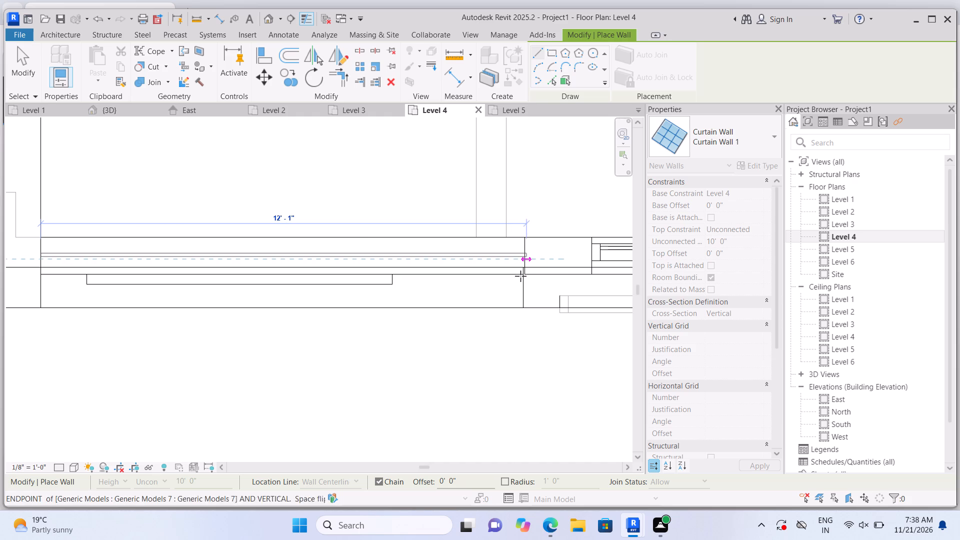
key(Escape)
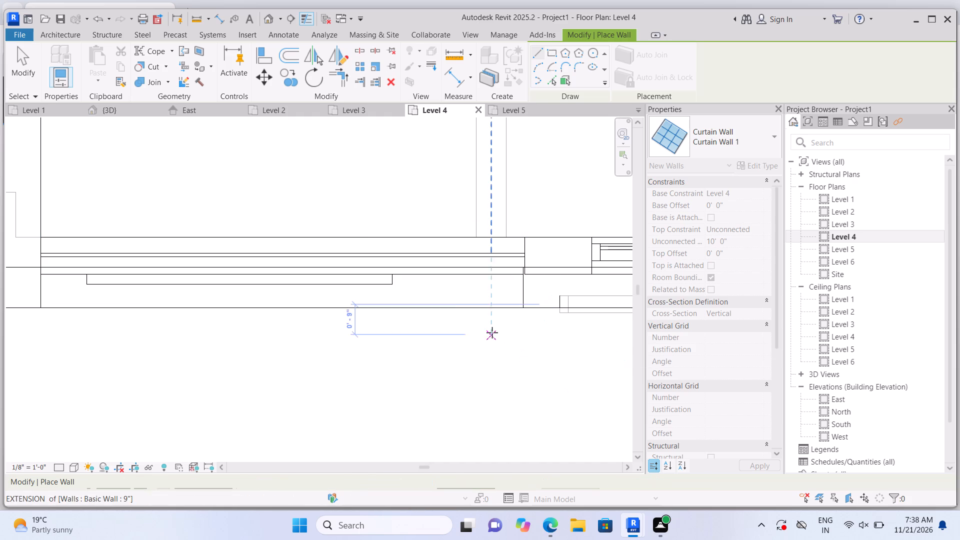
key(Escape)
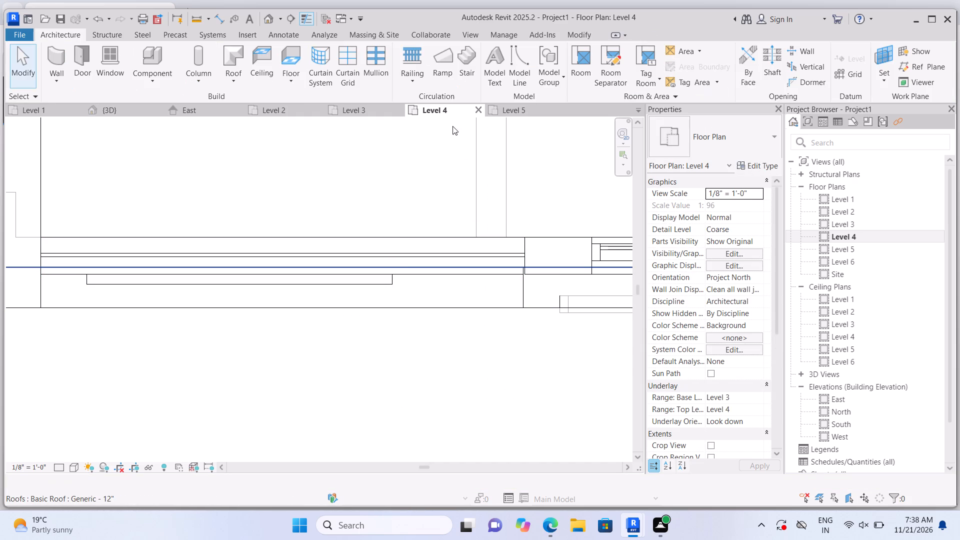
Raise the new curtain wall's base in the 3D view to an offset of about 1' 9" above Level 4.
click(264, 17)
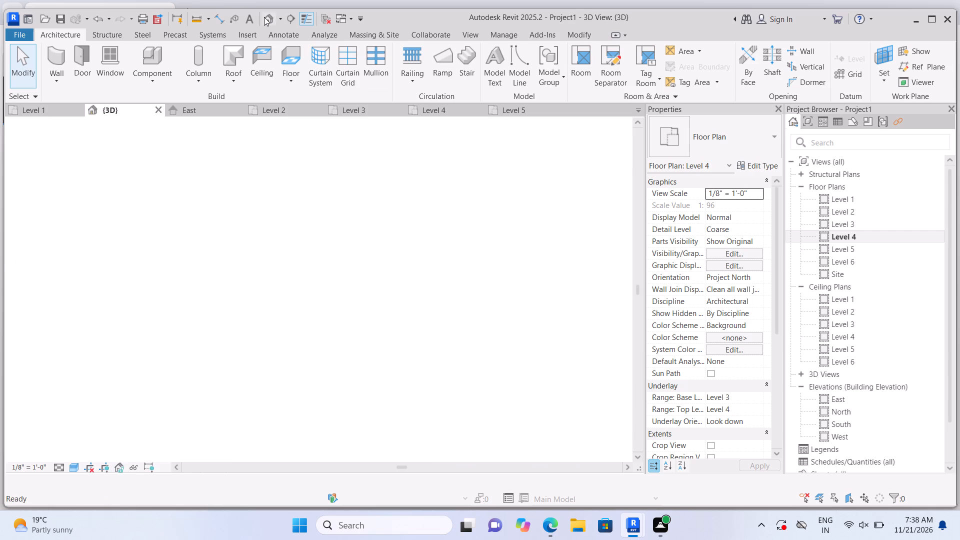
scroll(356, 253, up, 1)
click(398, 241)
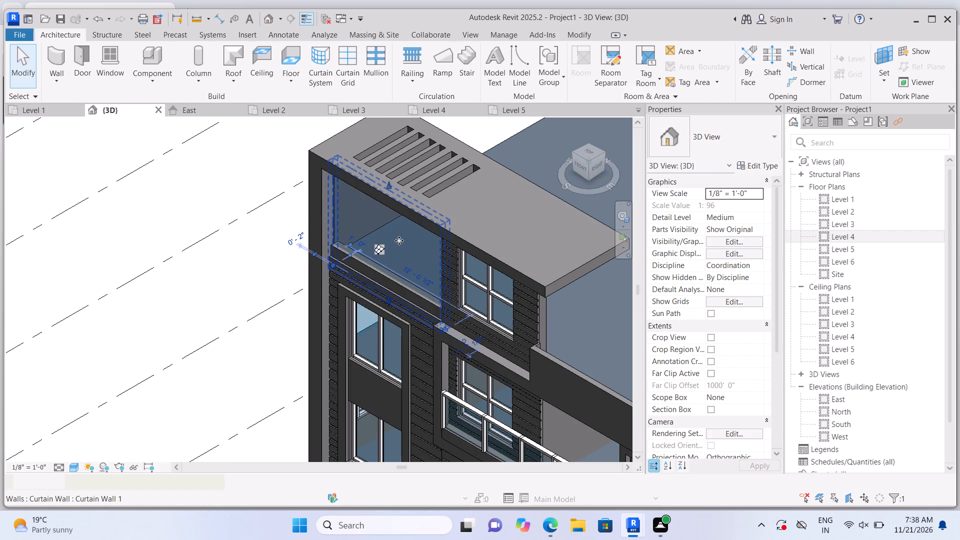
scroll(399, 240, up, 4)
scroll(374, 319, up, 3)
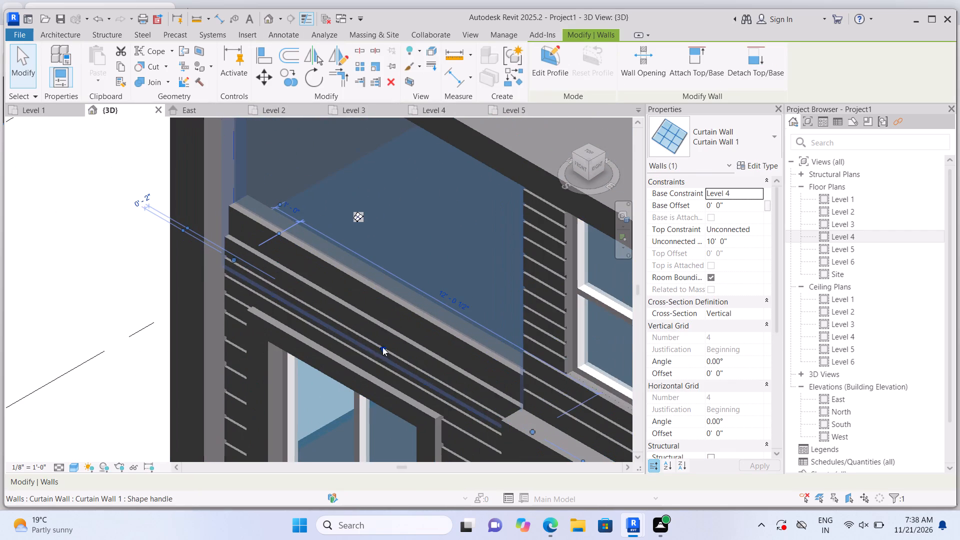
drag(383, 347, 399, 298)
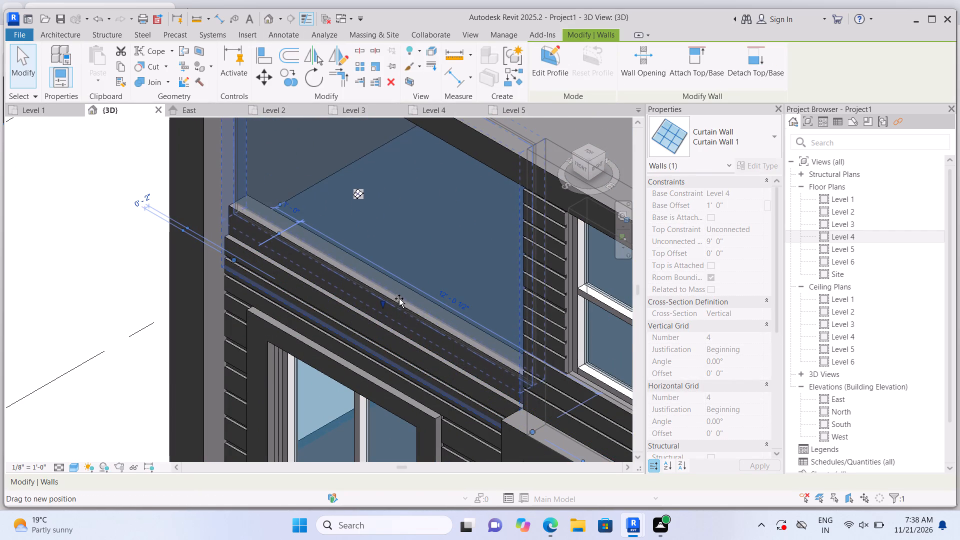
drag(399, 298, 400, 294)
click(400, 294)
scroll(398, 299, down, 3)
scroll(394, 306, up, 2)
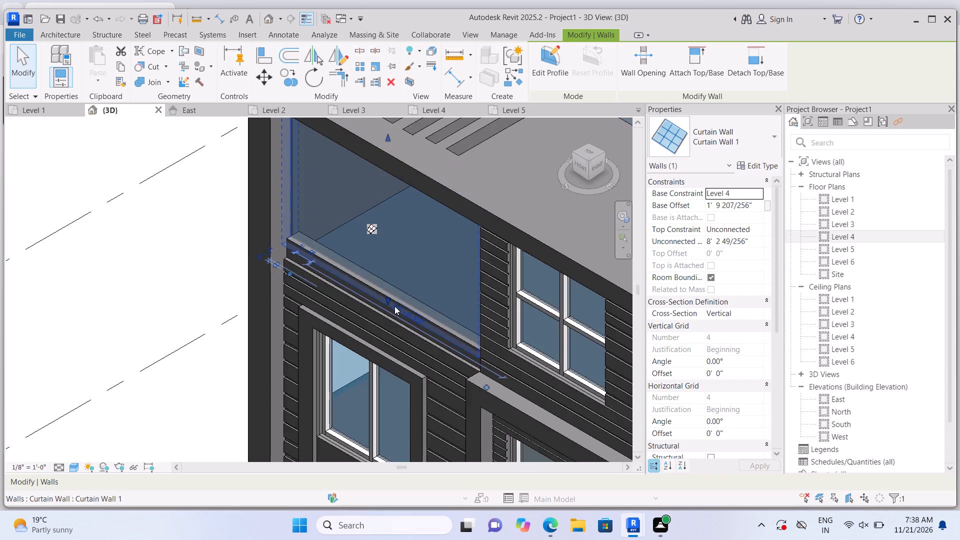
scroll(394, 306, up, 7)
scroll(385, 307, down, 5)
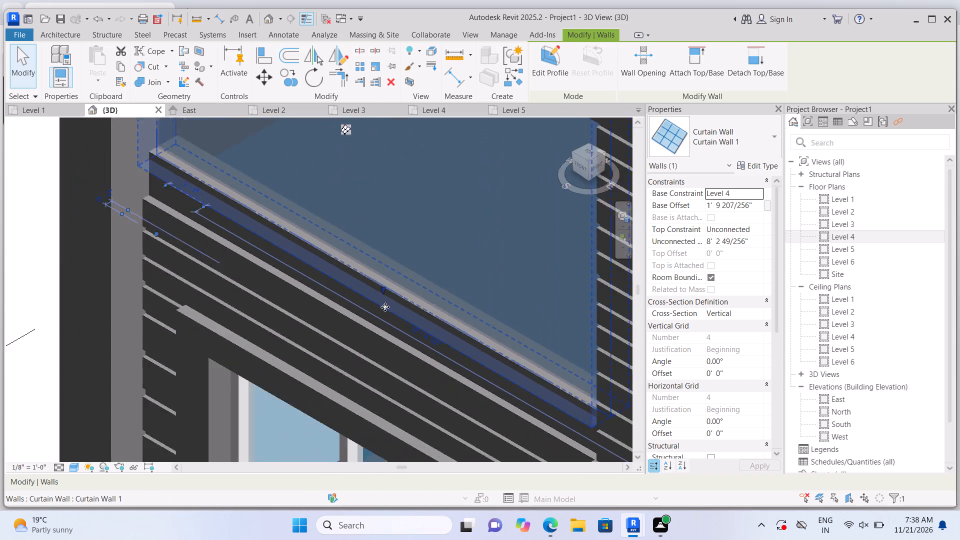
scroll(385, 307, down, 5)
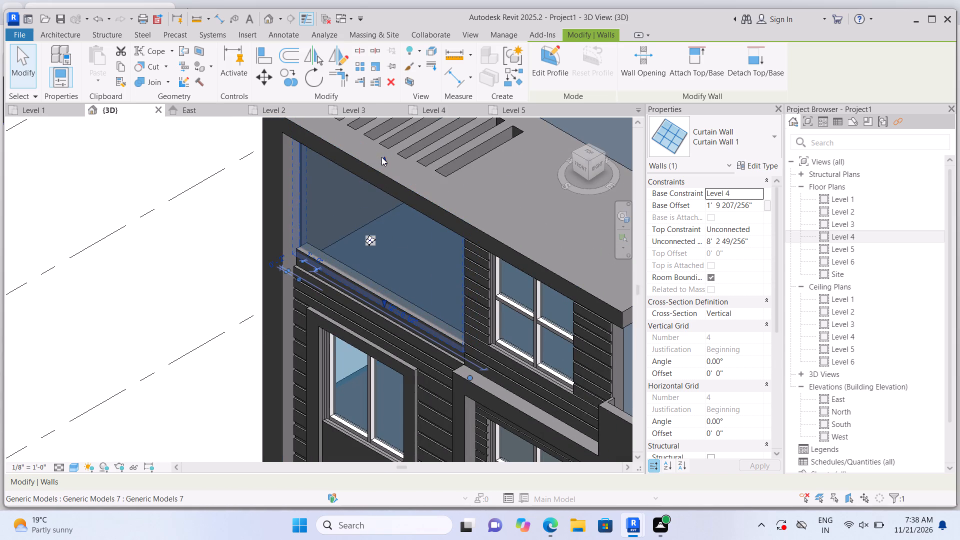
Lower the curtain wall's top to a height of about 2' and bring its base offset to 2' 0", finishing in the front view.
drag(381, 159, 388, 250)
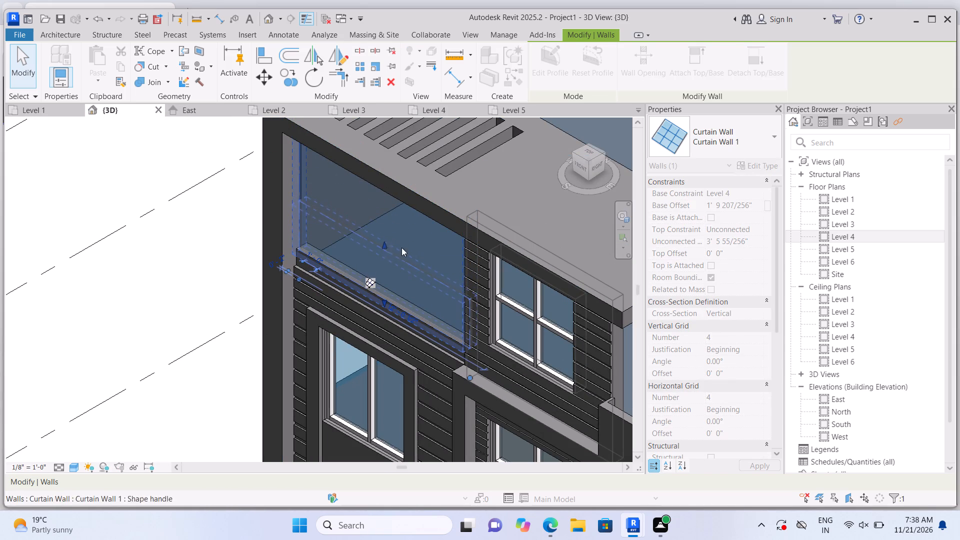
click(583, 173)
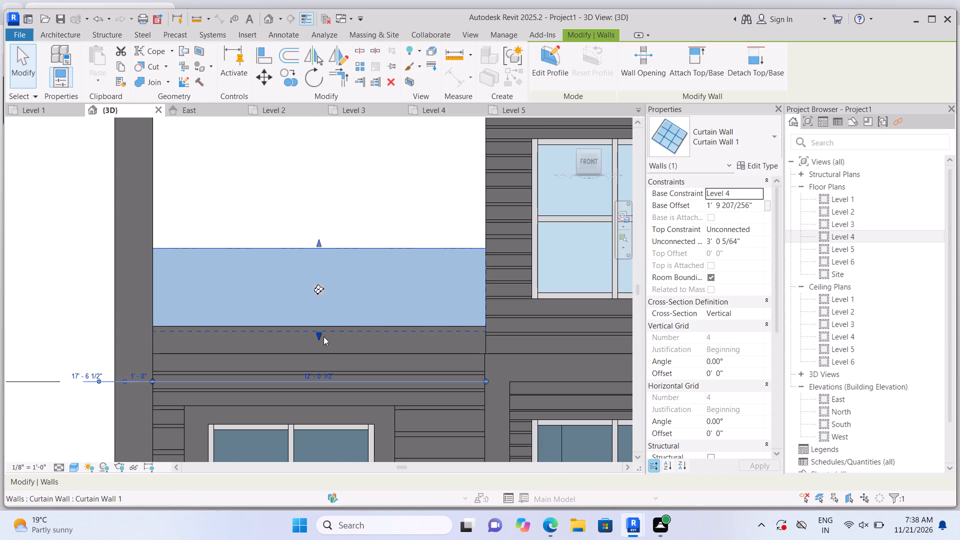
drag(319, 332, 320, 323)
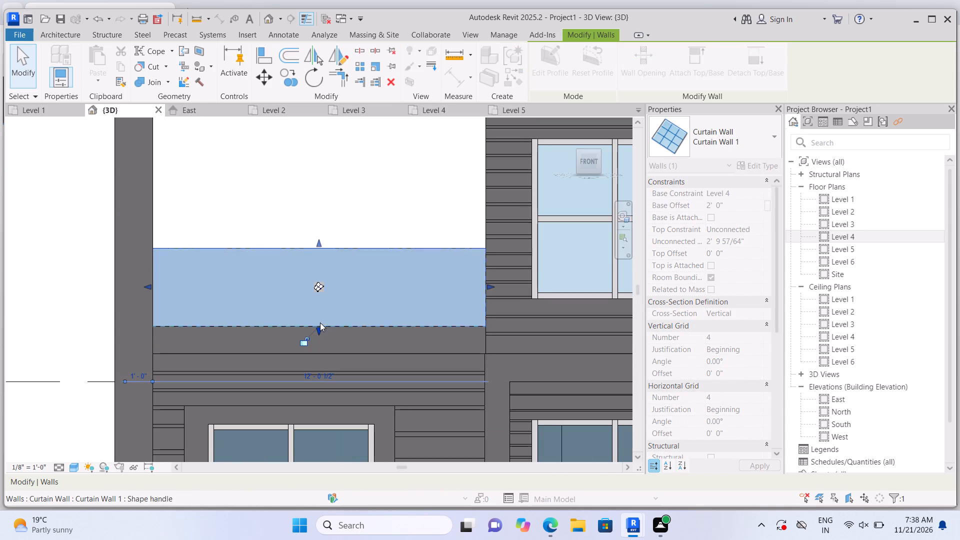
drag(318, 245, 320, 271)
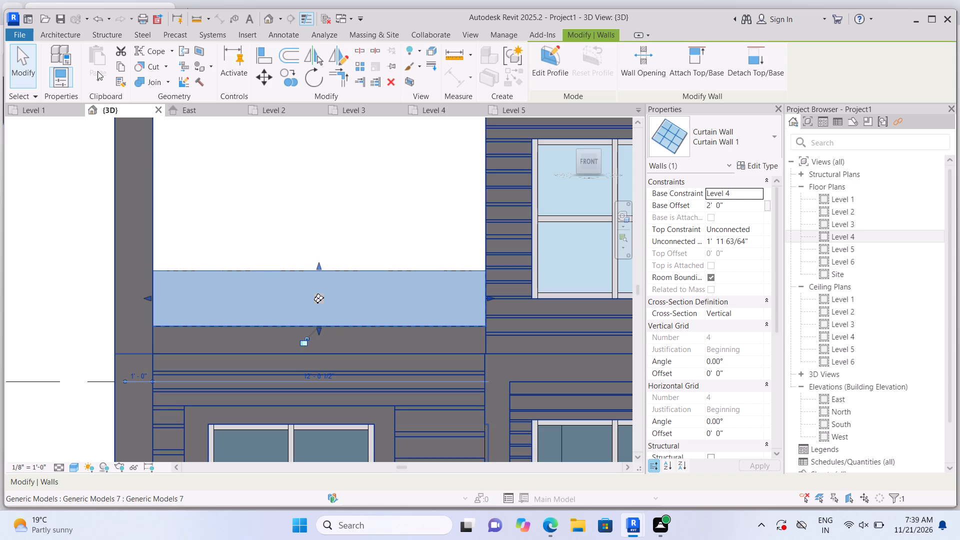
Divide the low curtain wall with three vertical curtain grid lines, the first about 2' 9" from the side fin and the others about 3' 1" apart.
click(61, 31)
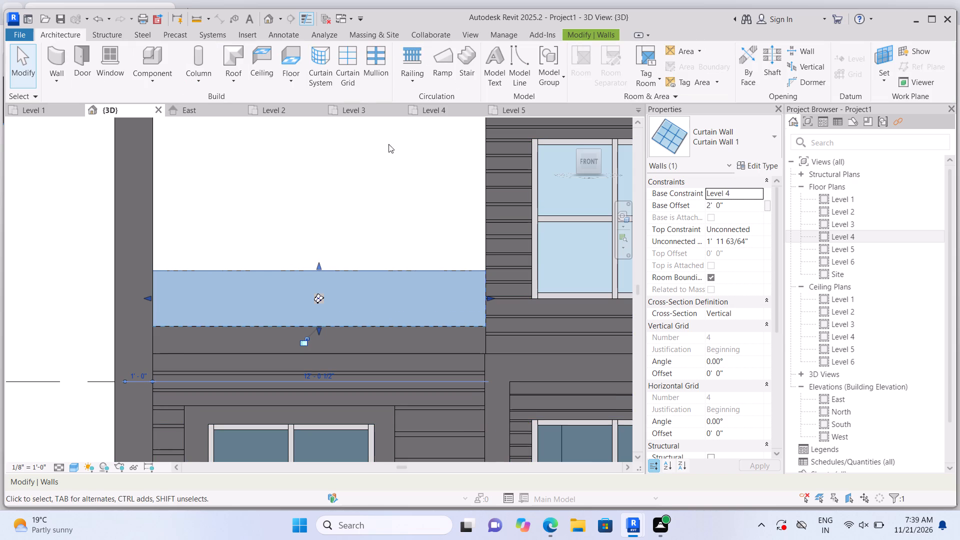
click(354, 78)
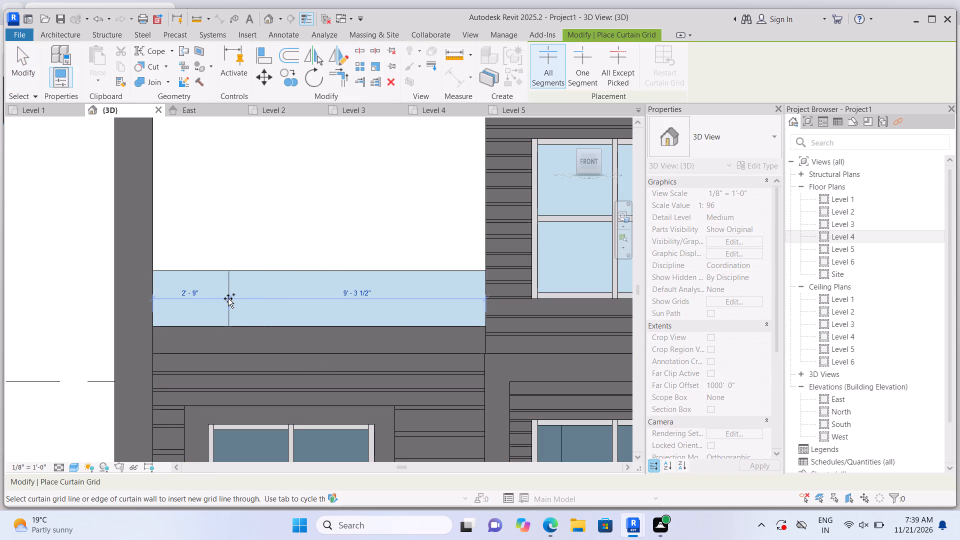
click(228, 298)
click(323, 291)
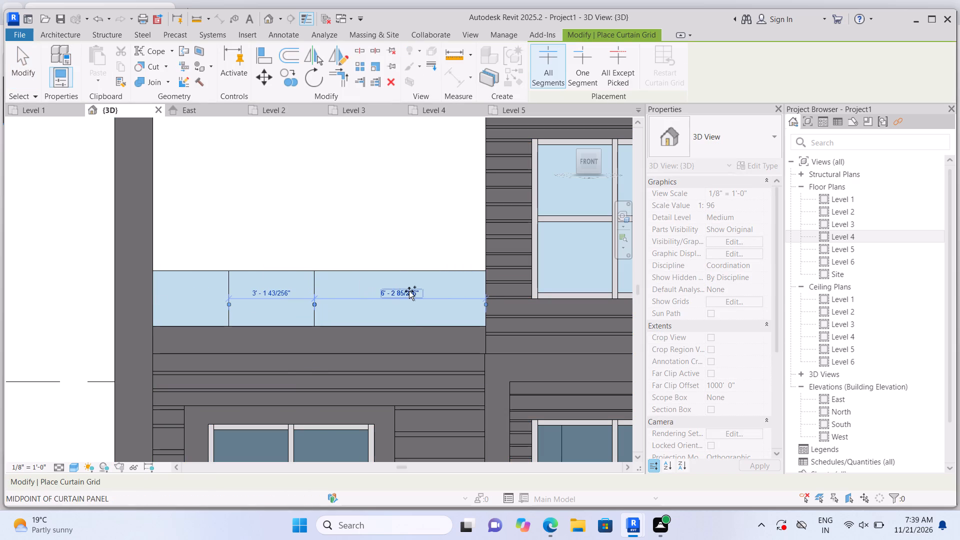
click(407, 277)
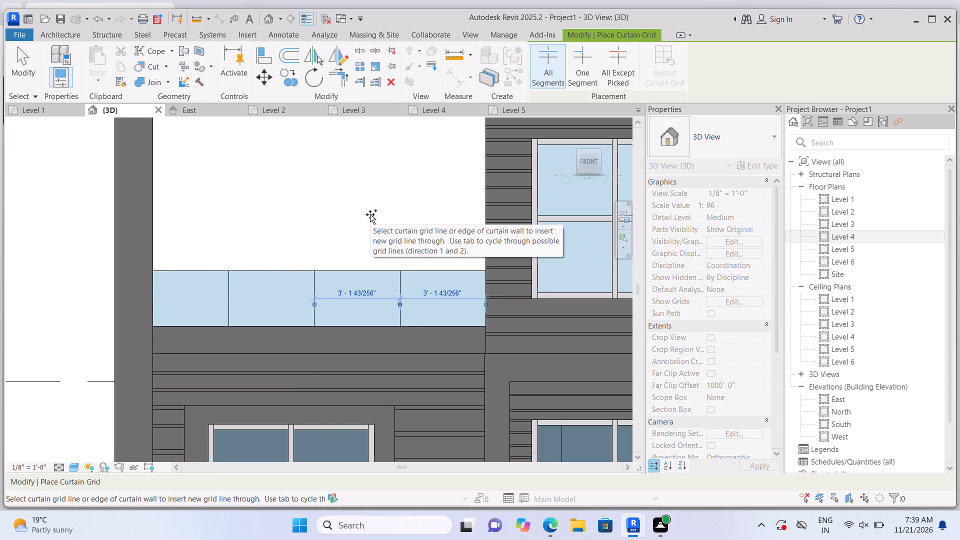
key(Escape)
key(grave)
key(Escape)
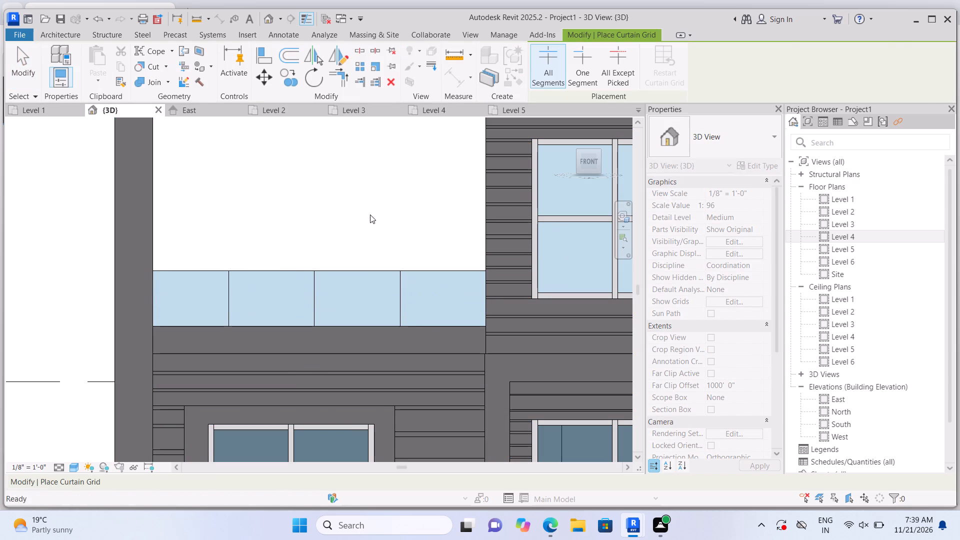
Place 2.5" x 5" rectangular mullions on the low curtain wall's top edge, both end edges and three vertical grid lines.
click(67, 31)
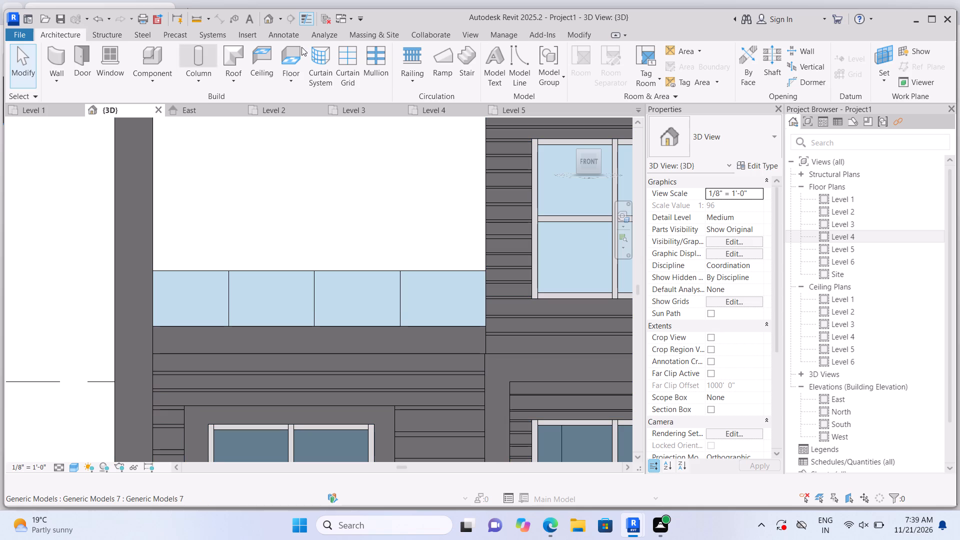
click(378, 82)
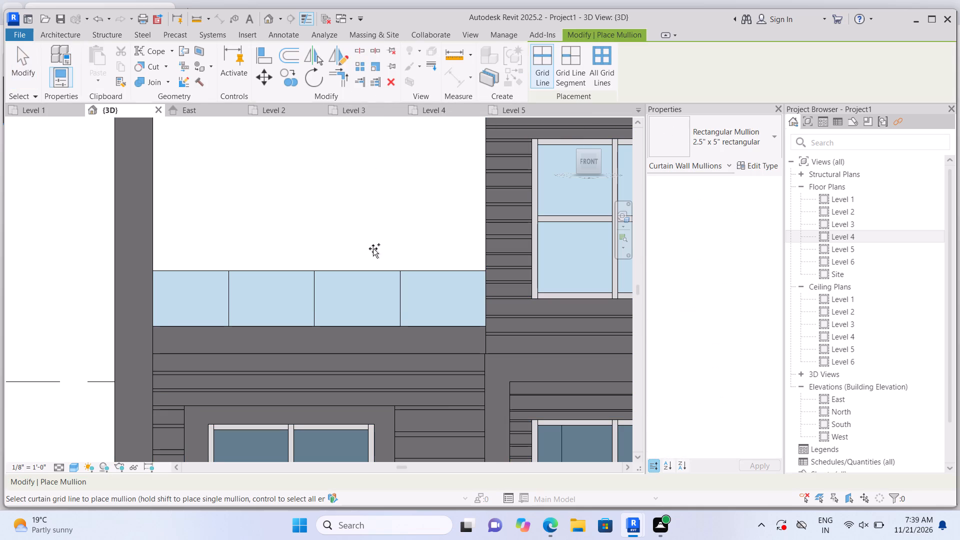
click(373, 271)
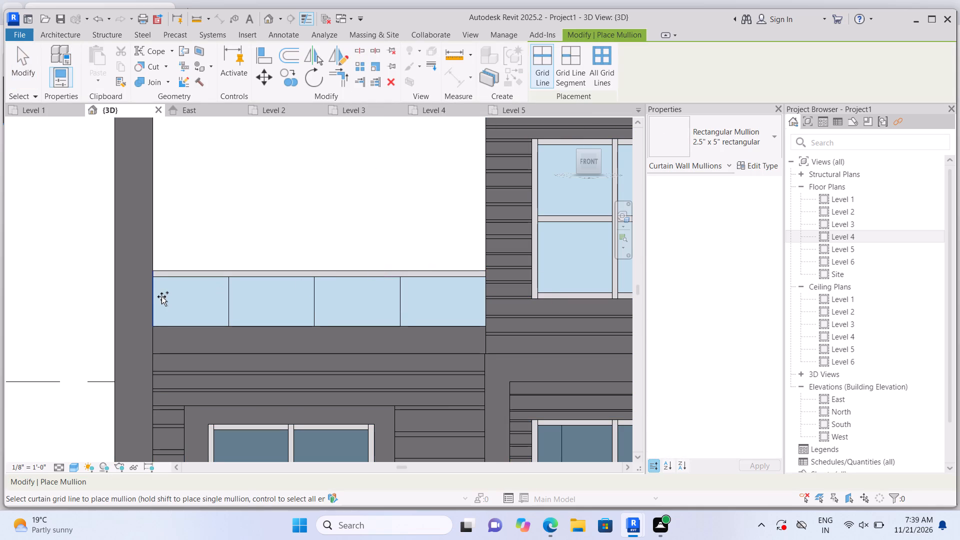
click(161, 296)
click(225, 301)
click(308, 301)
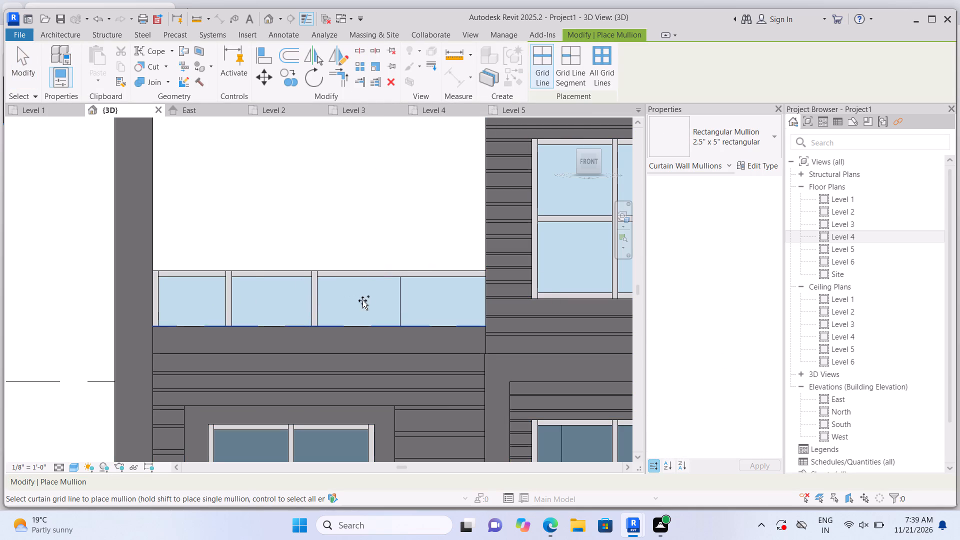
click(385, 303)
click(479, 302)
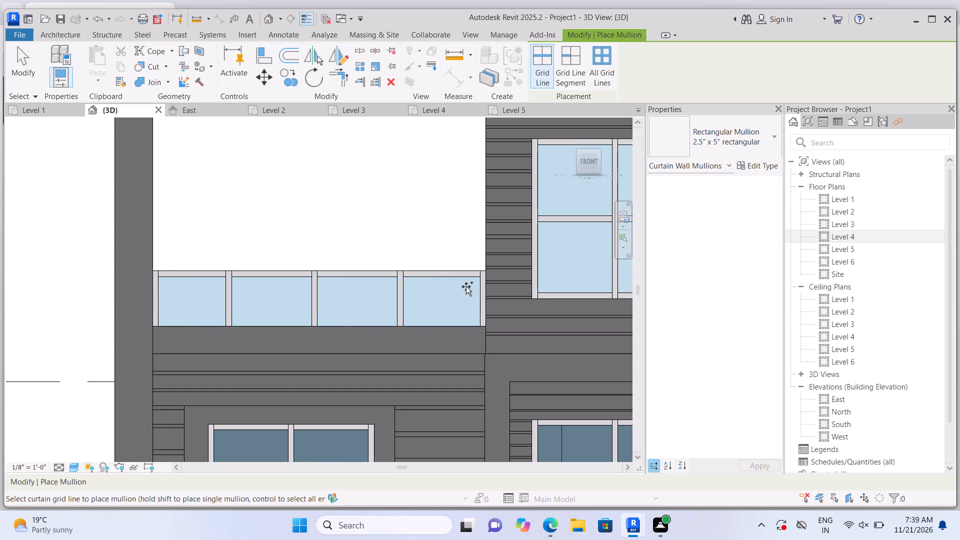
scroll(451, 275, down, 1)
key(Escape)
Examine the whole front facade, comparing the new Level 4 glass railing with the balconies and windows of the floors below.
scroll(418, 251, down, 6)
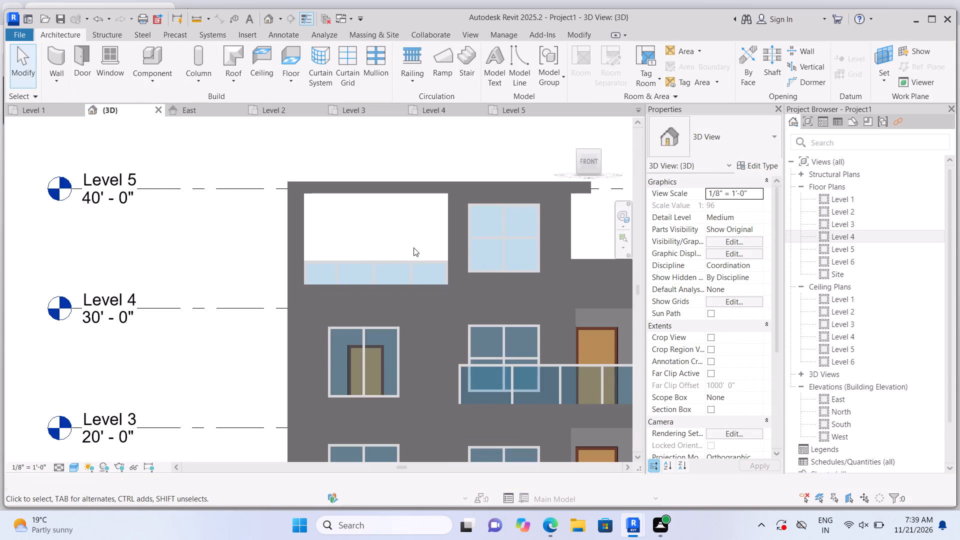
scroll(413, 247, down, 1)
middle_click(403, 230)
middle_click(399, 227)
middle_drag(391, 222, 299, 164)
scroll(274, 180, down, 4)
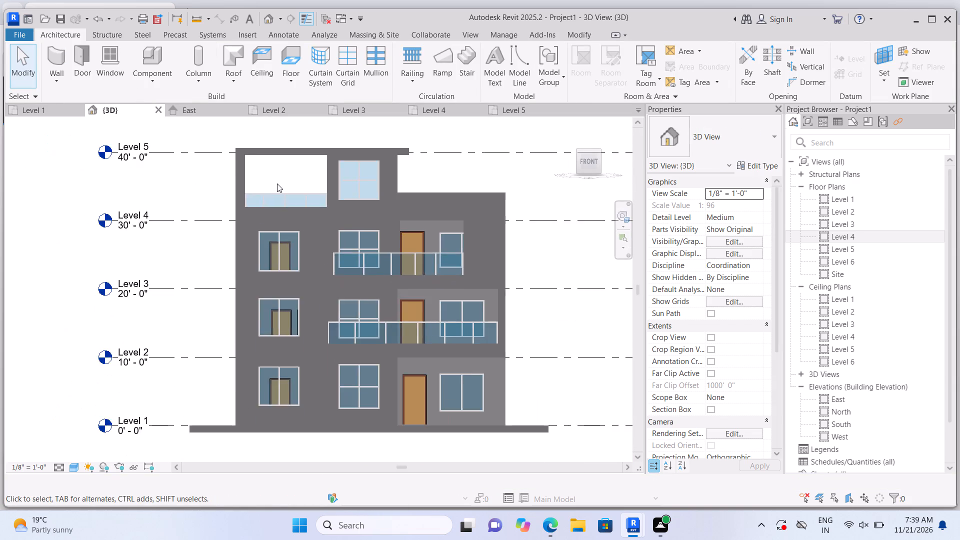
scroll(346, 193, up, 2)
scroll(340, 133, up, 2)
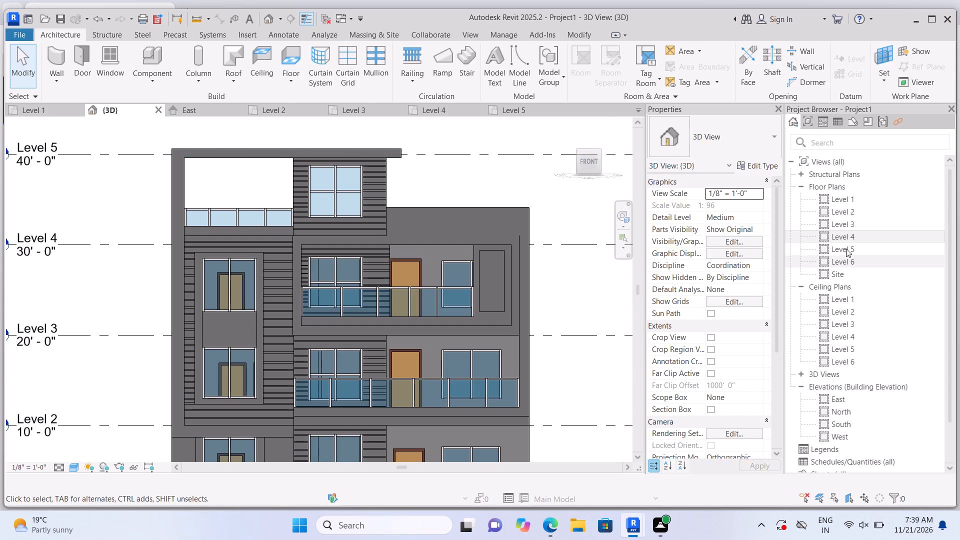
In the Level 1 floor plan, start a Generic Models in-place model and open a rectangular extrusion sketch in it.
double_click(843, 201)
scroll(423, 287, down, 1)
scroll(424, 290, up, 3)
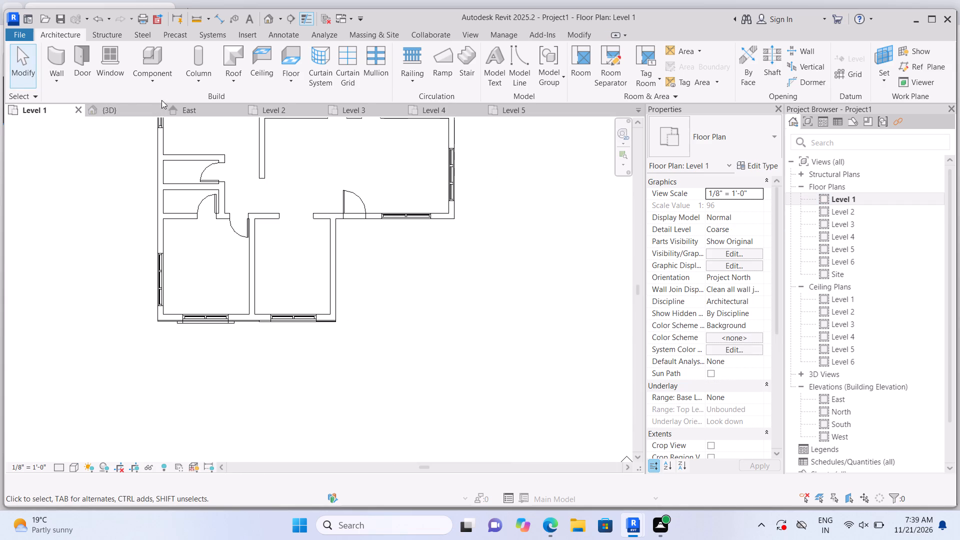
click(154, 83)
click(173, 120)
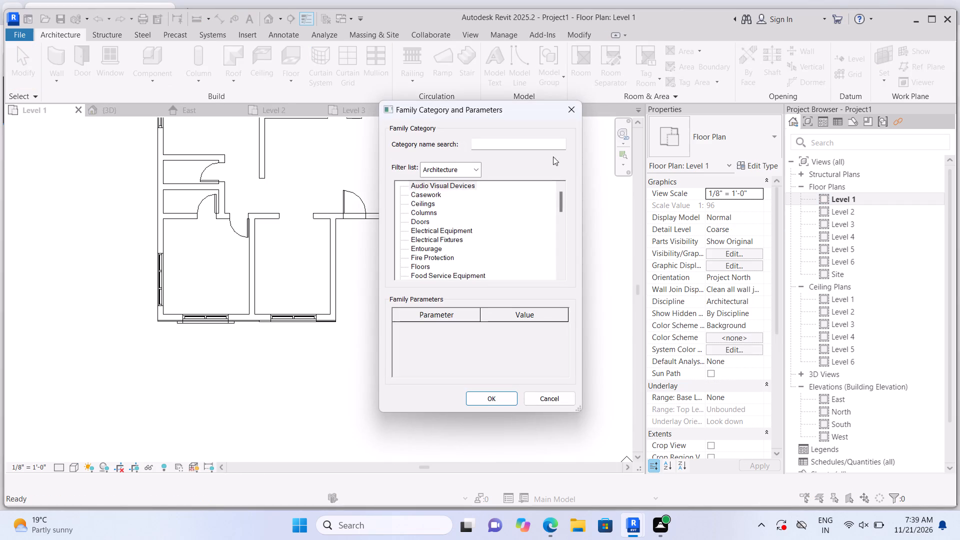
scroll(541, 203, down, 6)
click(456, 250)
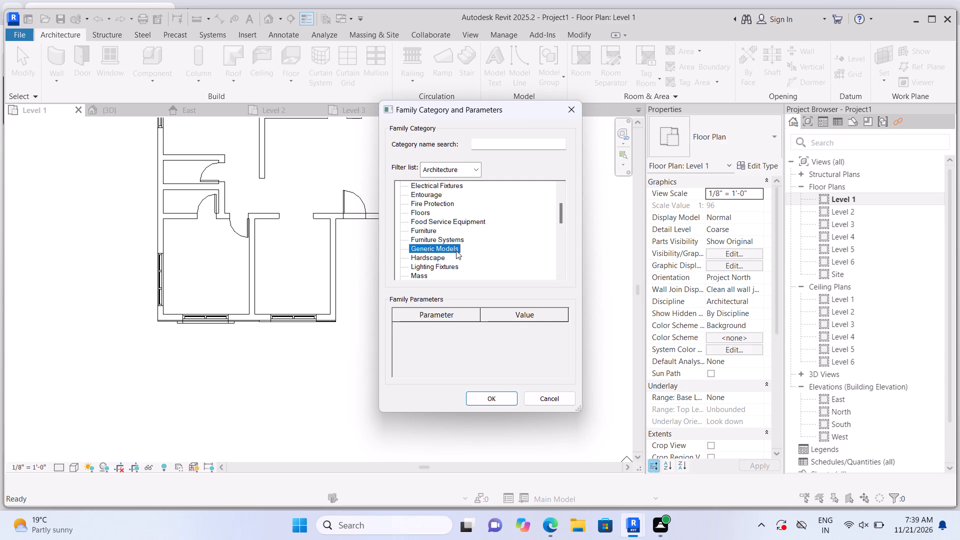
click(482, 394)
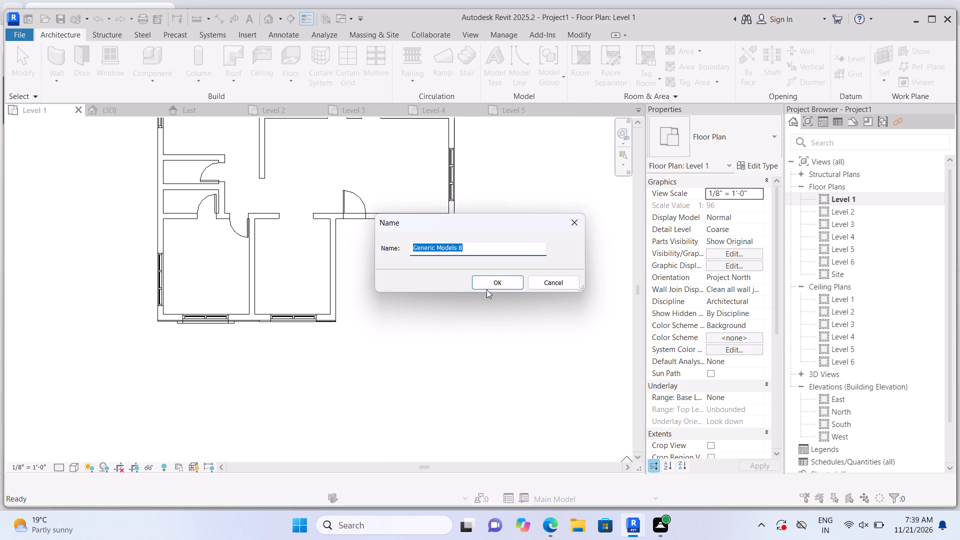
click(489, 286)
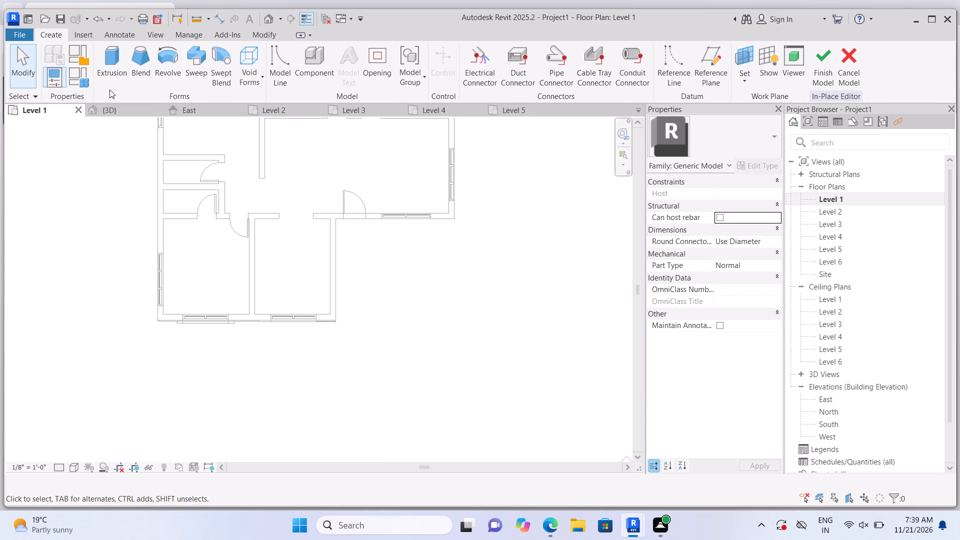
click(107, 67)
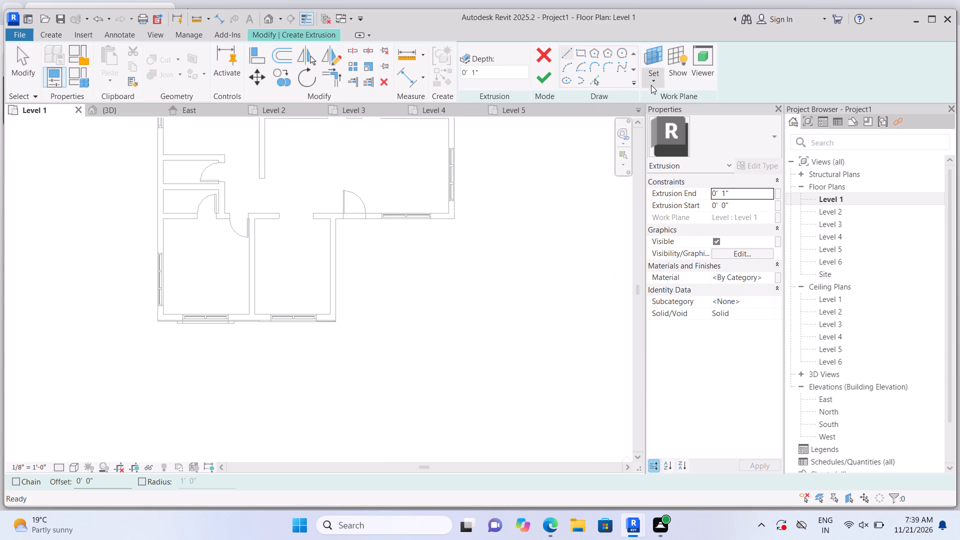
click(651, 82)
click(671, 127)
scroll(506, 229, up, 1)
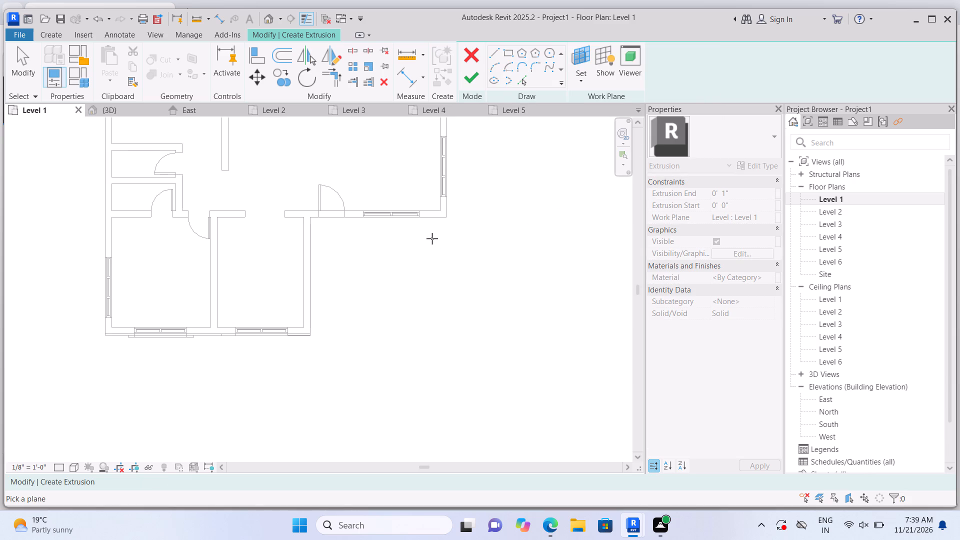
click(513, 54)
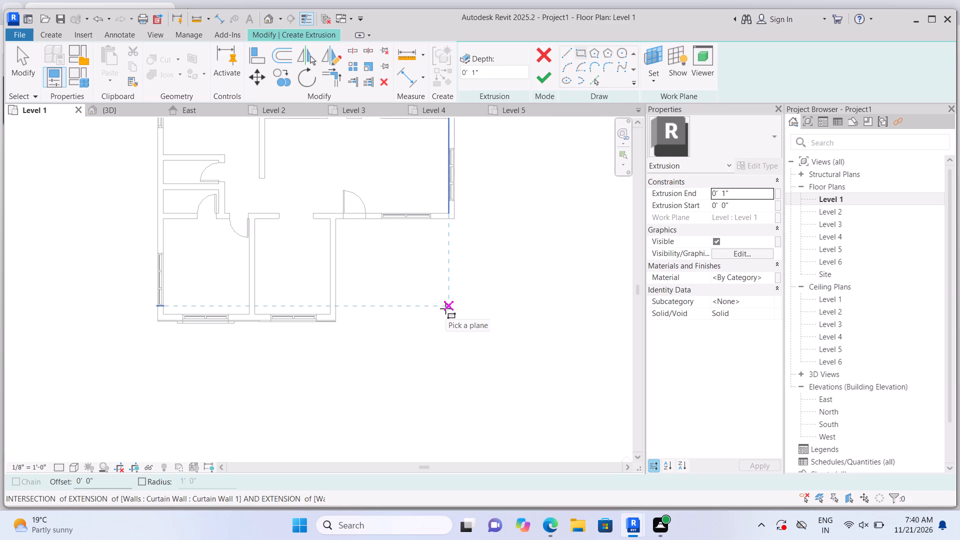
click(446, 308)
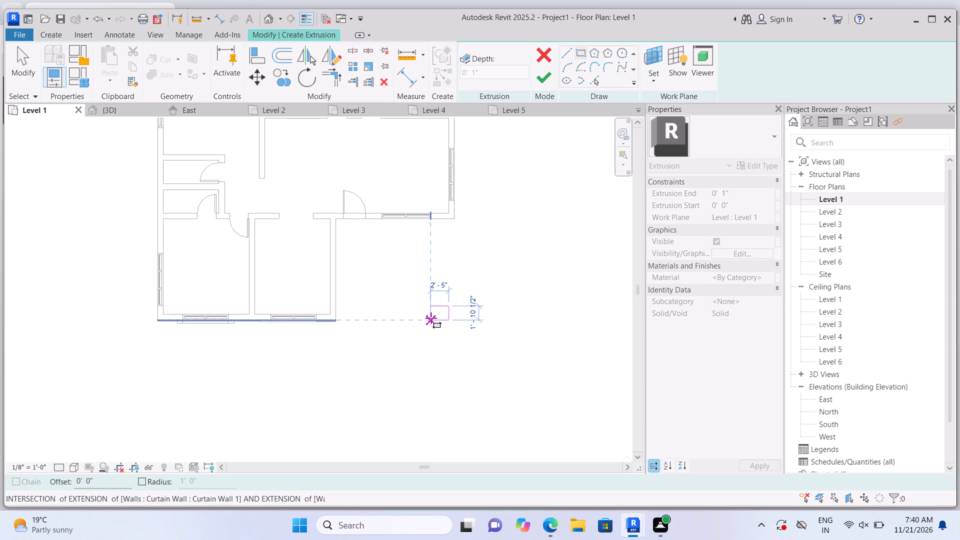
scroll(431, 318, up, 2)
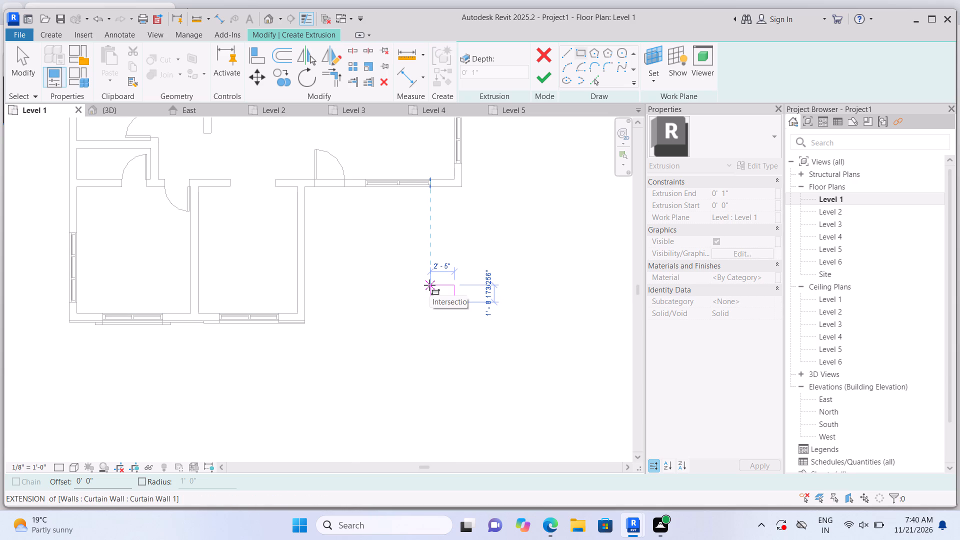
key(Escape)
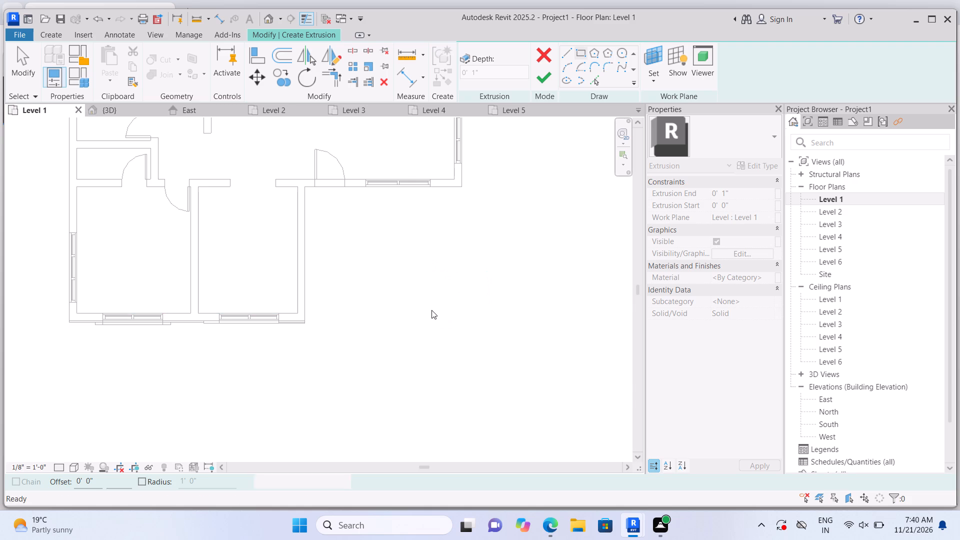
Sketch a rectangle about 1' 9" x 1' 11" in the open front corner beneath the balconies and finish the extrusion.
scroll(444, 320, up, 1)
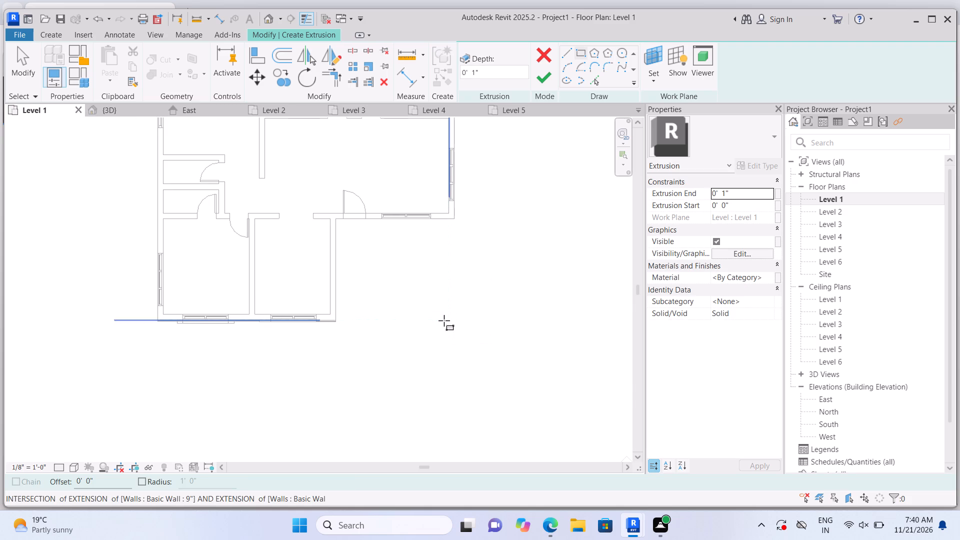
scroll(444, 320, up, 3)
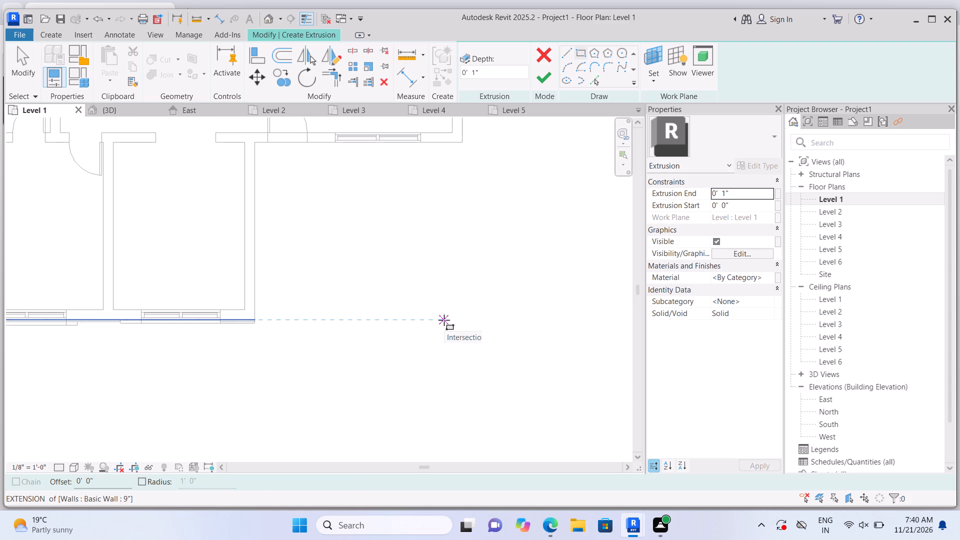
scroll(444, 321, up, 1)
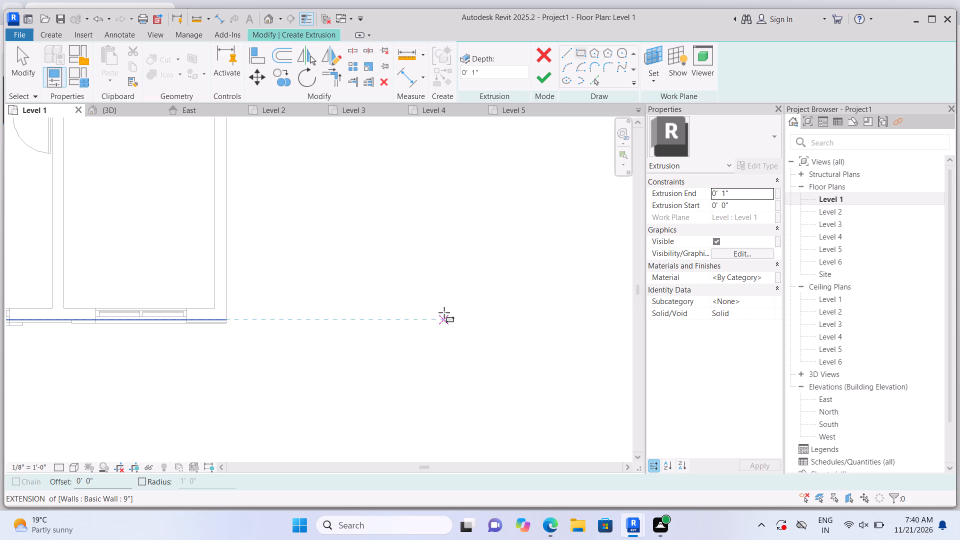
click(444, 306)
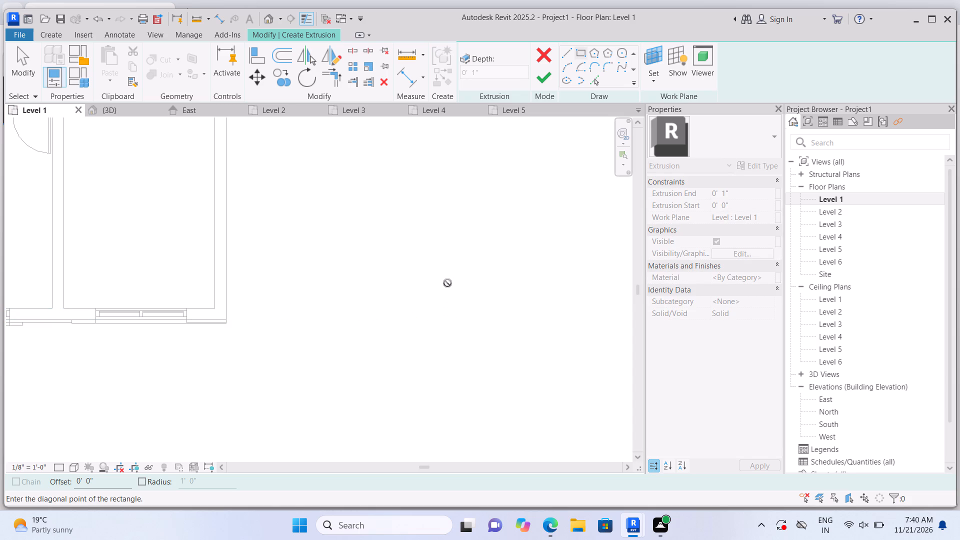
scroll(446, 290, down, 3)
scroll(447, 292, up, 2)
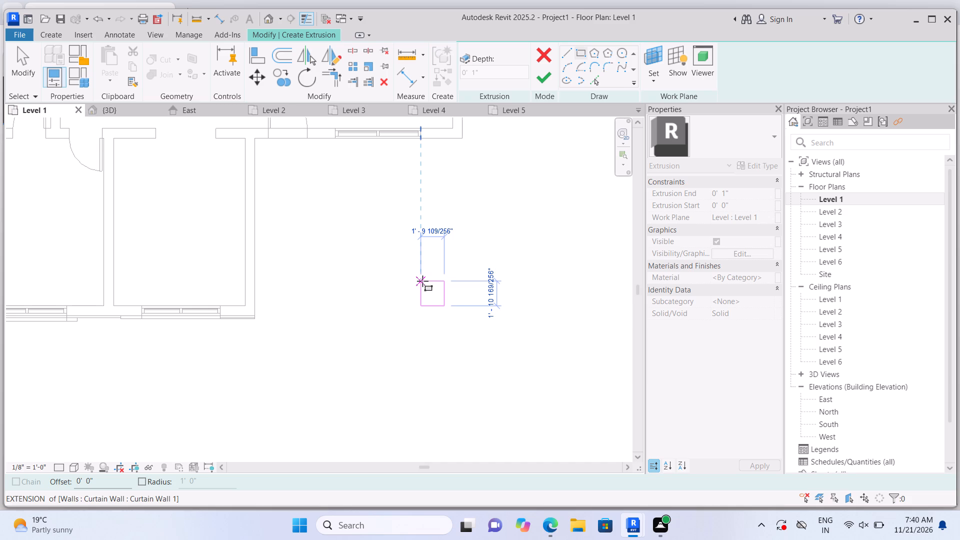
click(419, 281)
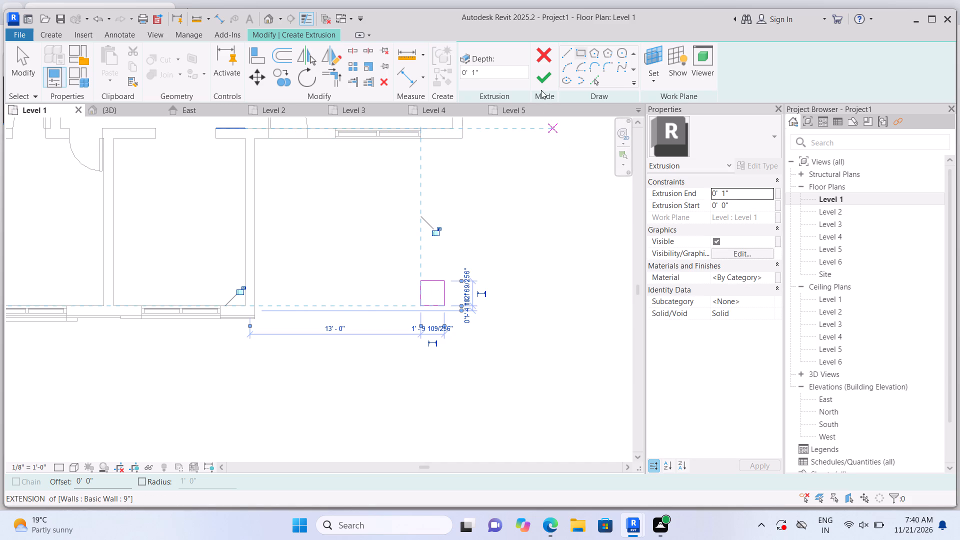
click(539, 77)
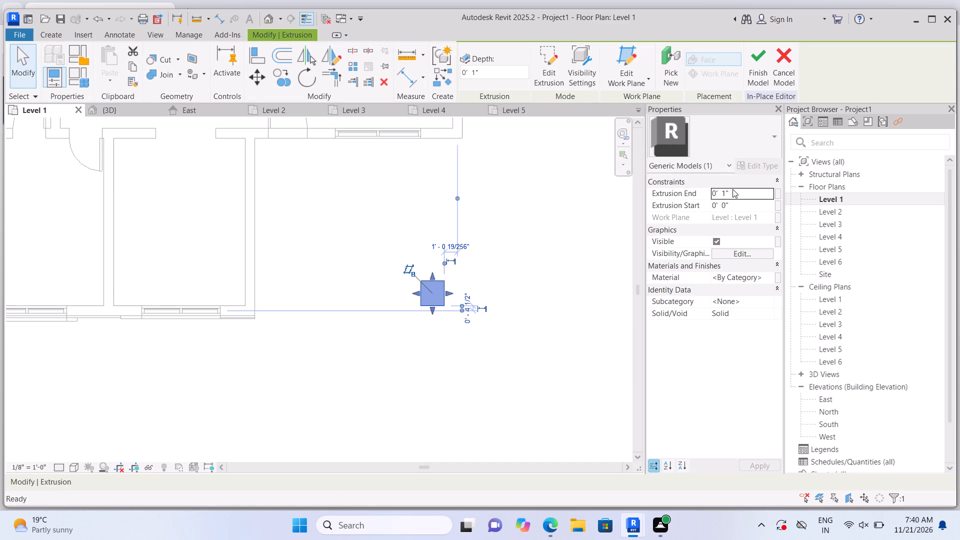
Set the extrusion end to 1' 0" and show the block in the 3D home view.
click(734, 189)
key(BackSpace)
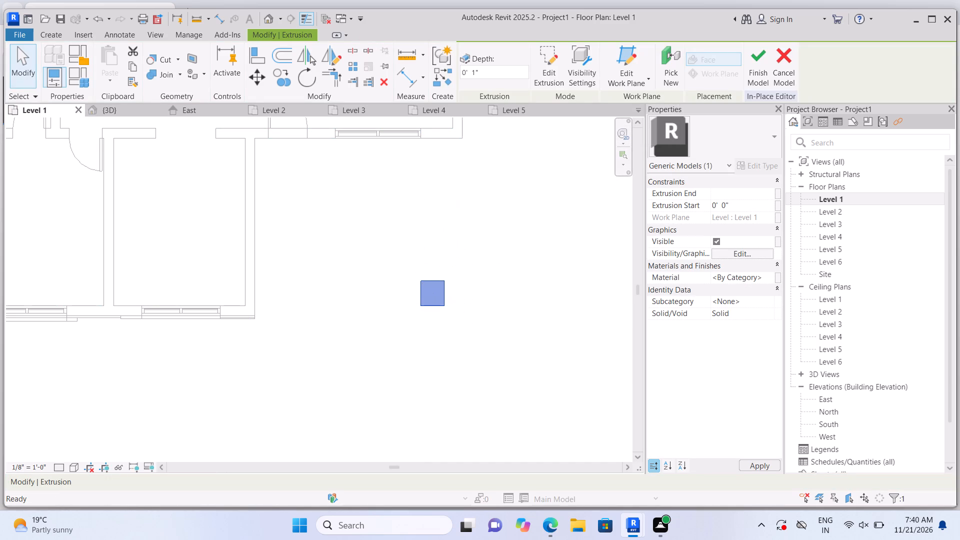
text(1')
key(Return)
click(267, 15)
scroll(374, 202, down, 1)
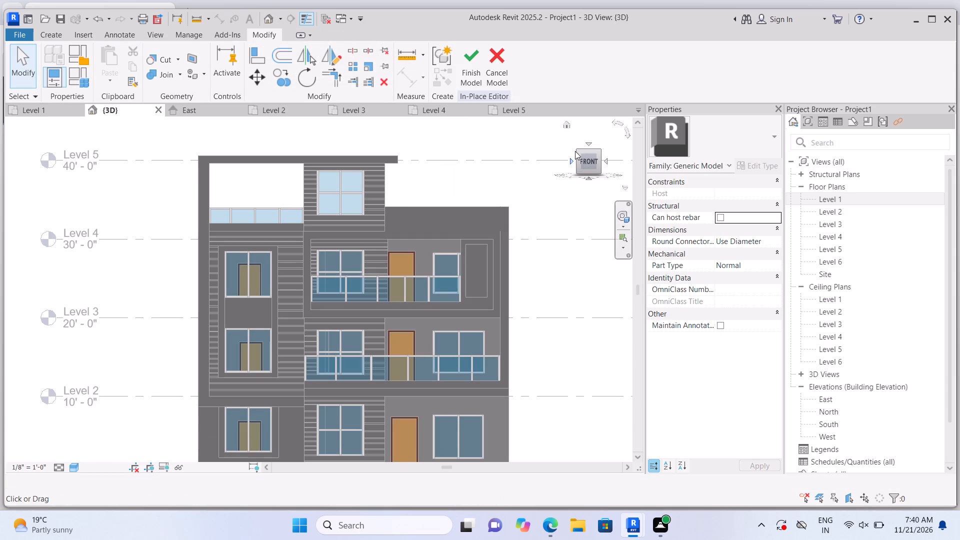
click(567, 123)
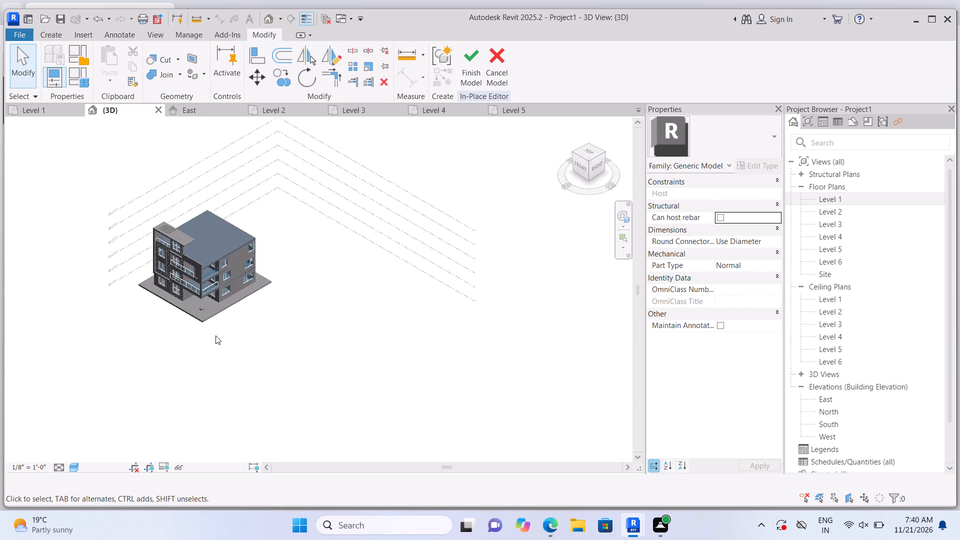
scroll(211, 341, up, 8)
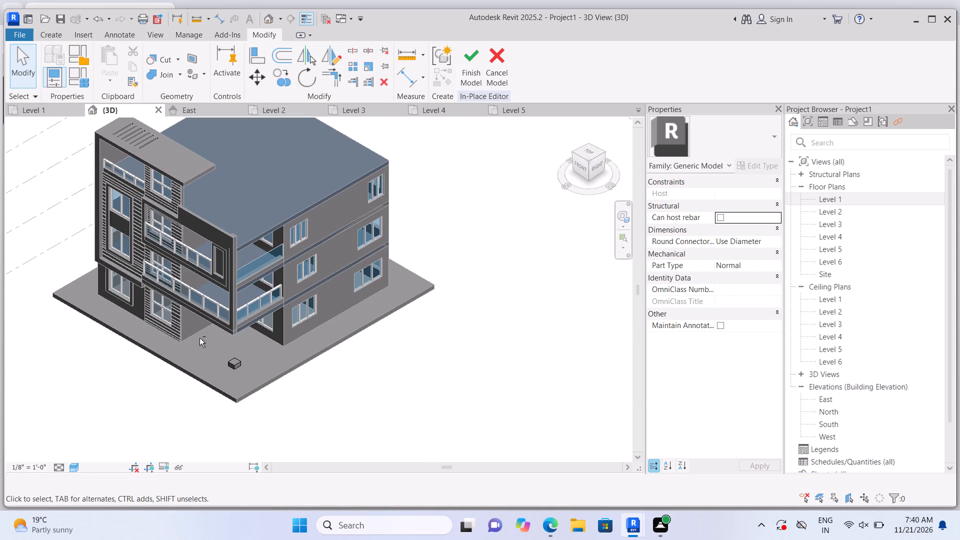
scroll(260, 393, up, 4)
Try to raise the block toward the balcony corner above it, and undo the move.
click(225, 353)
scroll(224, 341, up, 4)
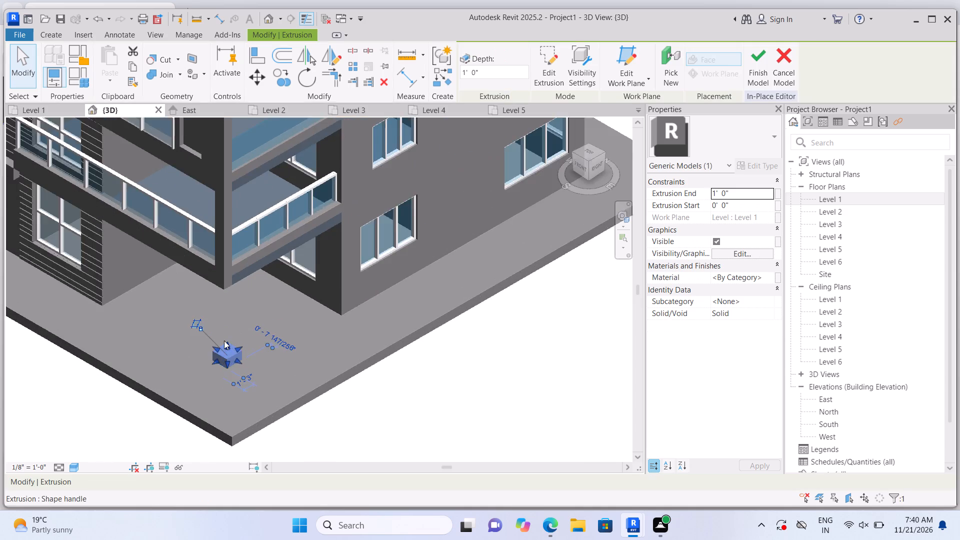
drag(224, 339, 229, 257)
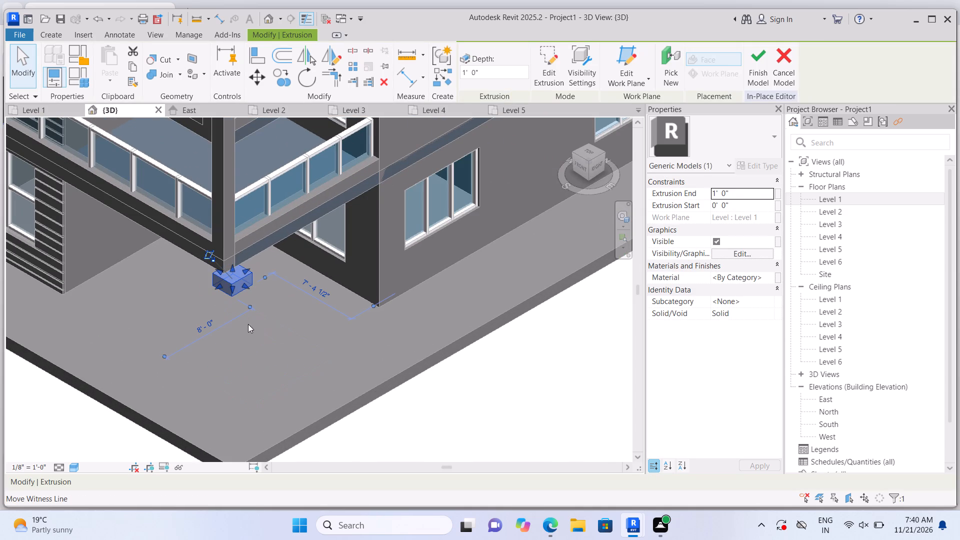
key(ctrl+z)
Stretch the block's top face up to the overhanging balcony corner, making a column about 7' 11 1/2" high.
scroll(255, 365, up, 2)
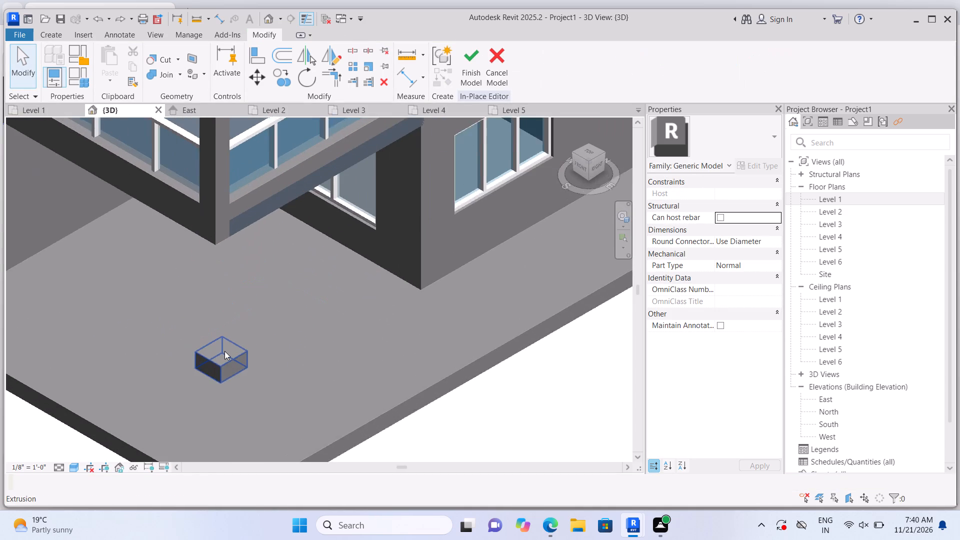
scroll(224, 351, up, 1)
click(224, 352)
scroll(224, 352, up, 2)
drag(217, 342, 228, 279)
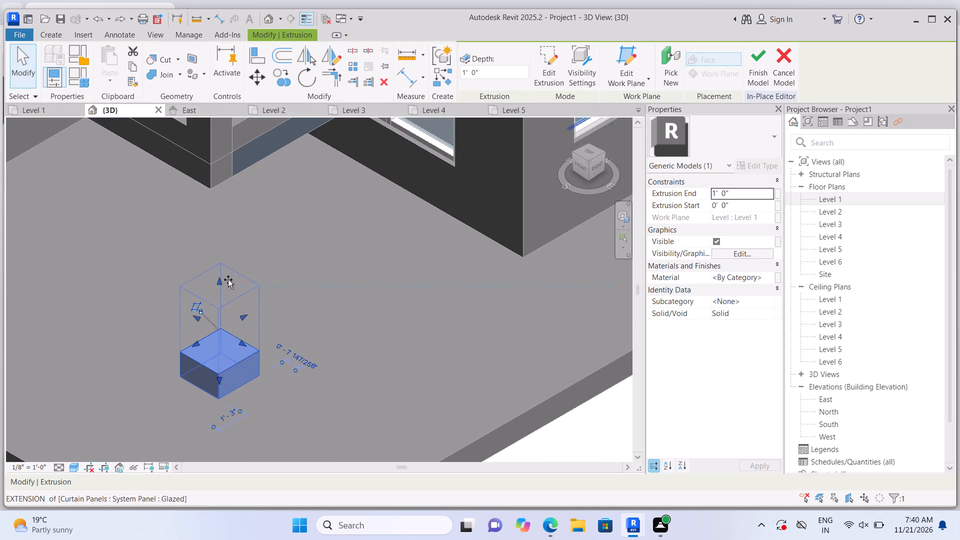
drag(228, 279, 237, 178)
scroll(253, 209, down, 2)
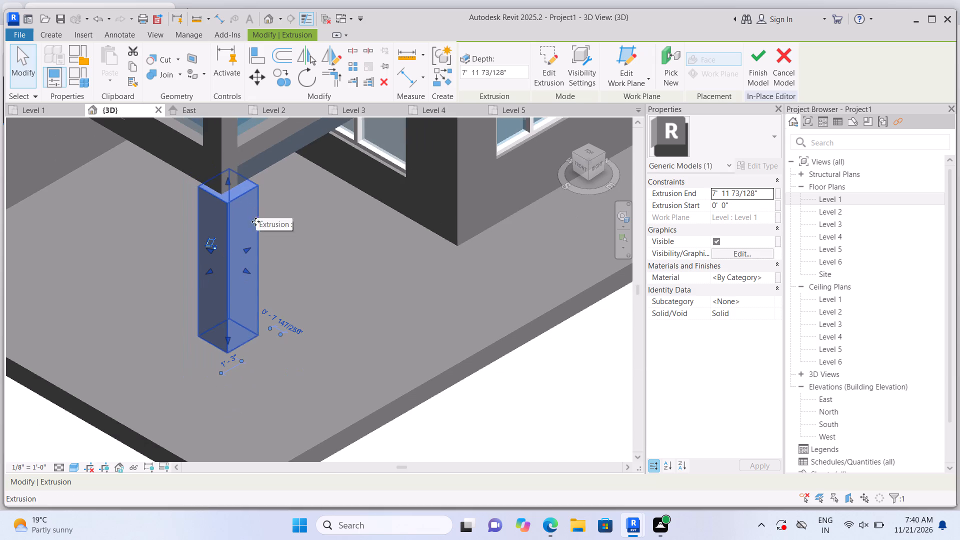
scroll(238, 274, down, 4)
click(47, 425)
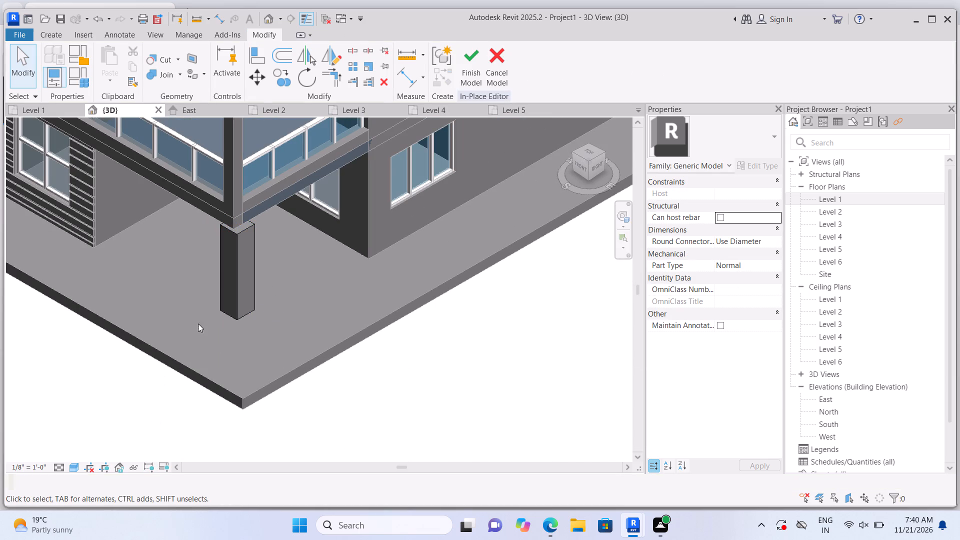
Narrow the column by pulling its right, front and back faces inward to match the balcony corner above.
scroll(213, 325, up, 4)
click(244, 262)
scroll(254, 267, up, 1)
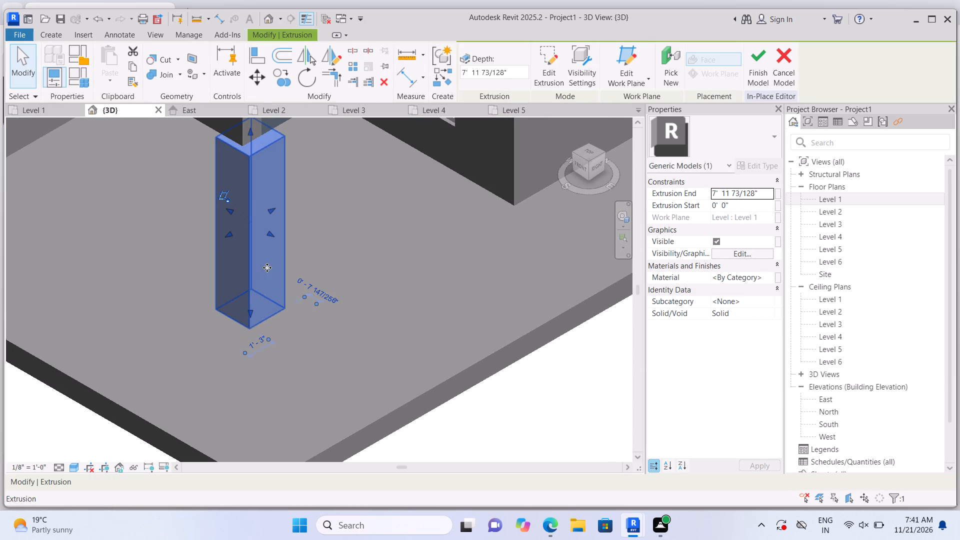
drag(271, 233, 260, 224)
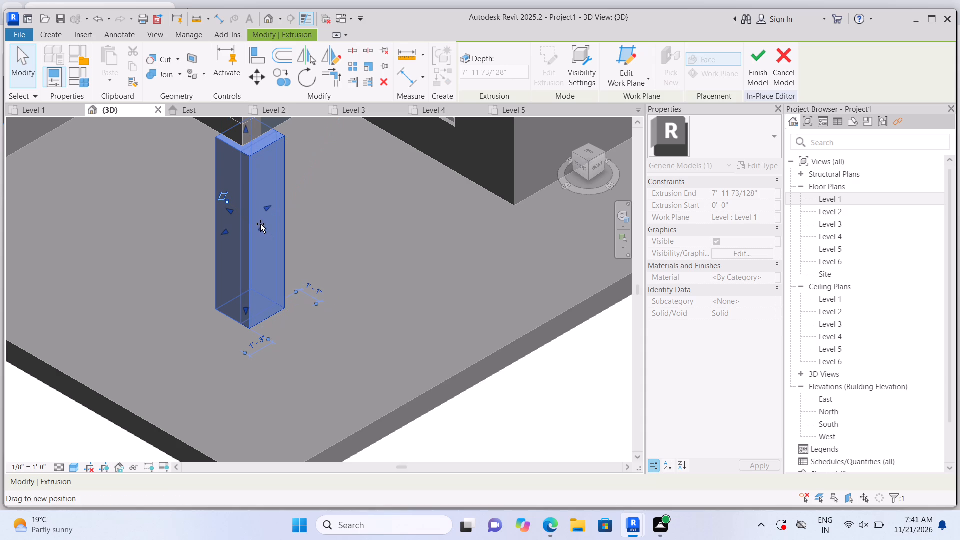
drag(260, 224, 258, 222)
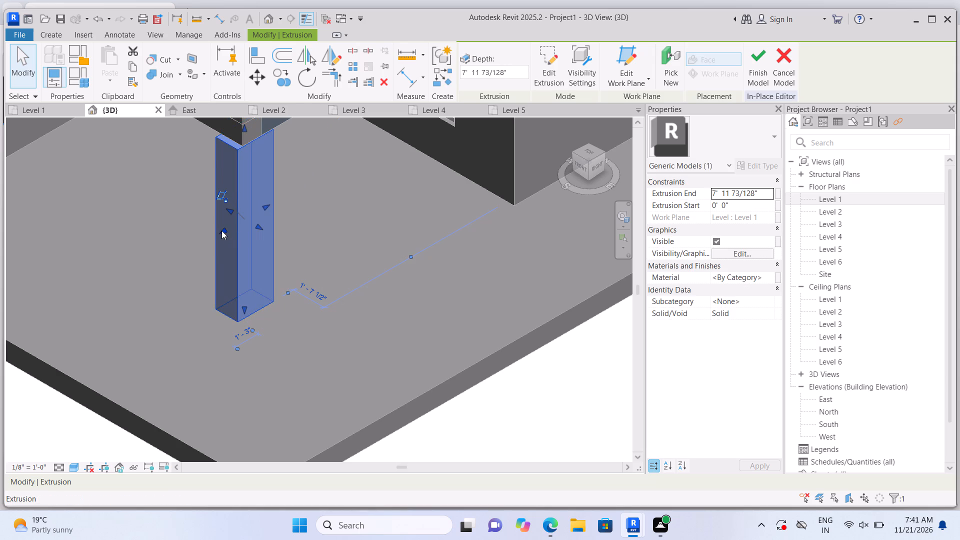
drag(221, 230, 230, 222)
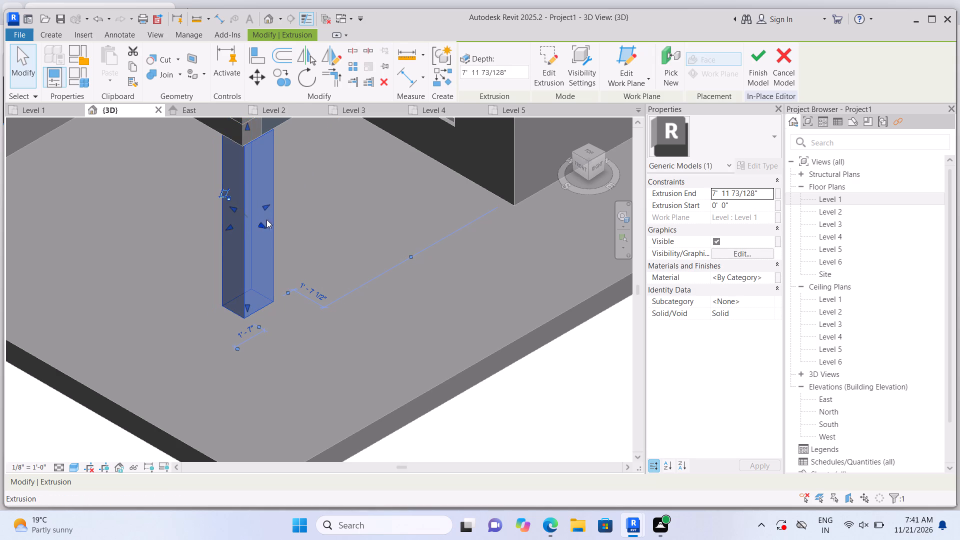
drag(264, 204, 237, 213)
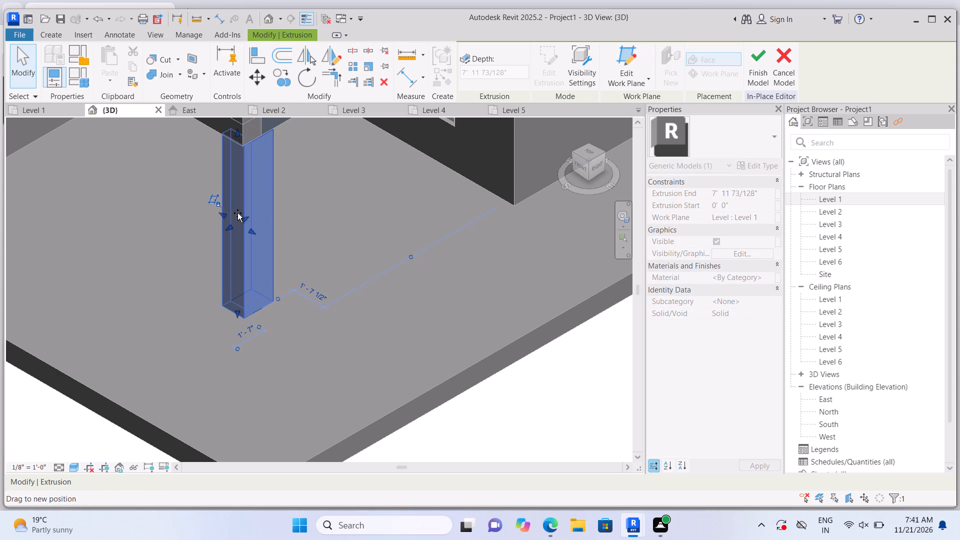
drag(237, 213, 248, 207)
scroll(255, 223, down, 5)
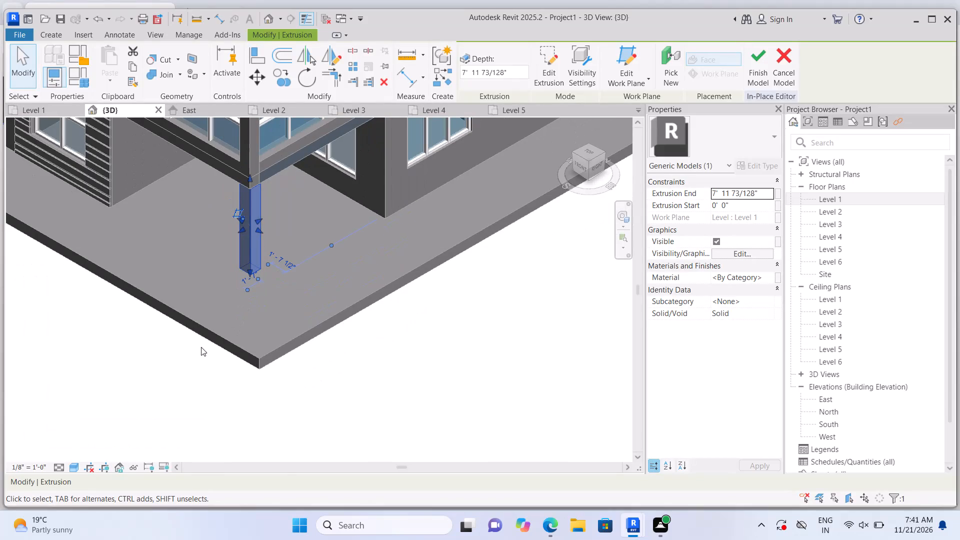
Slim the column further by pulling its side faces inward beneath the overhanging balcony corner.
click(176, 383)
scroll(230, 252, up, 3)
click(255, 232)
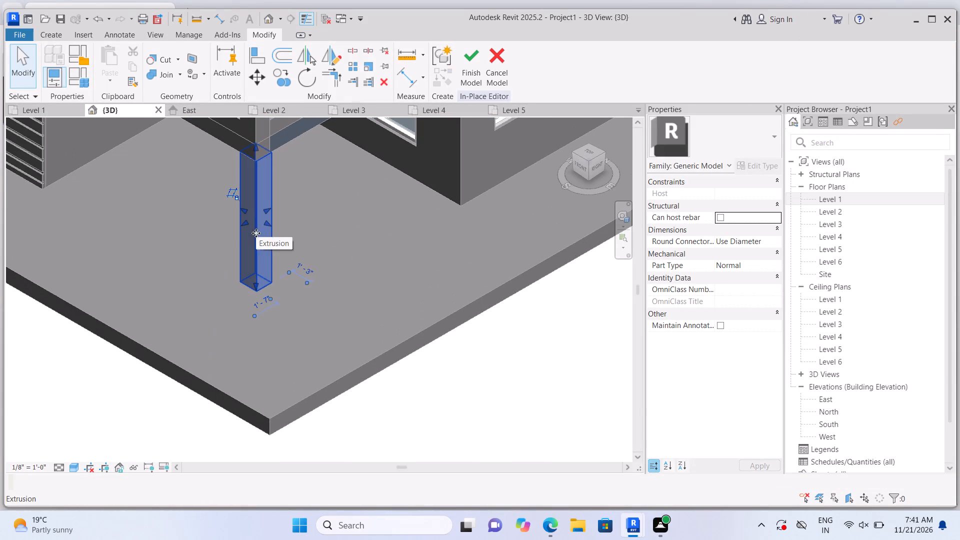
scroll(258, 239, up, 3)
click(269, 218)
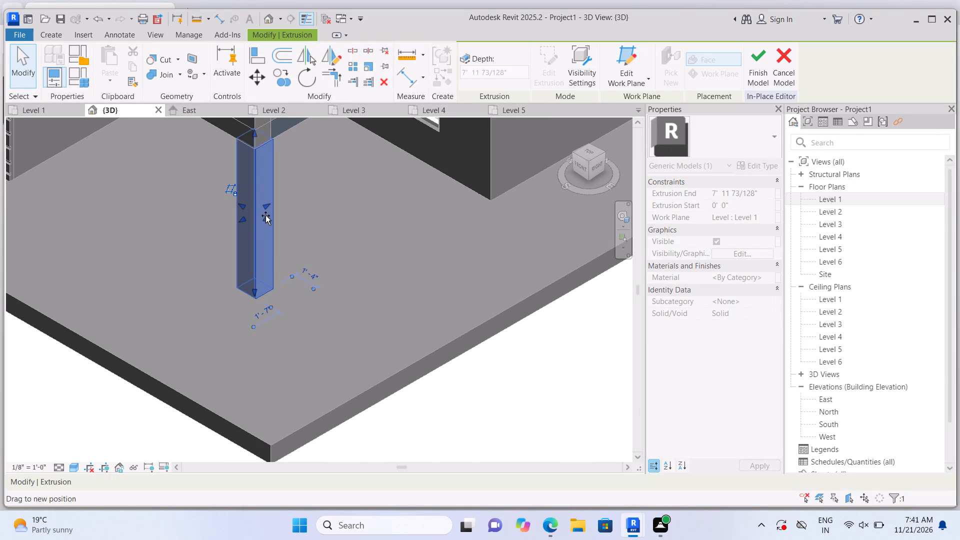
drag(243, 204, 250, 199)
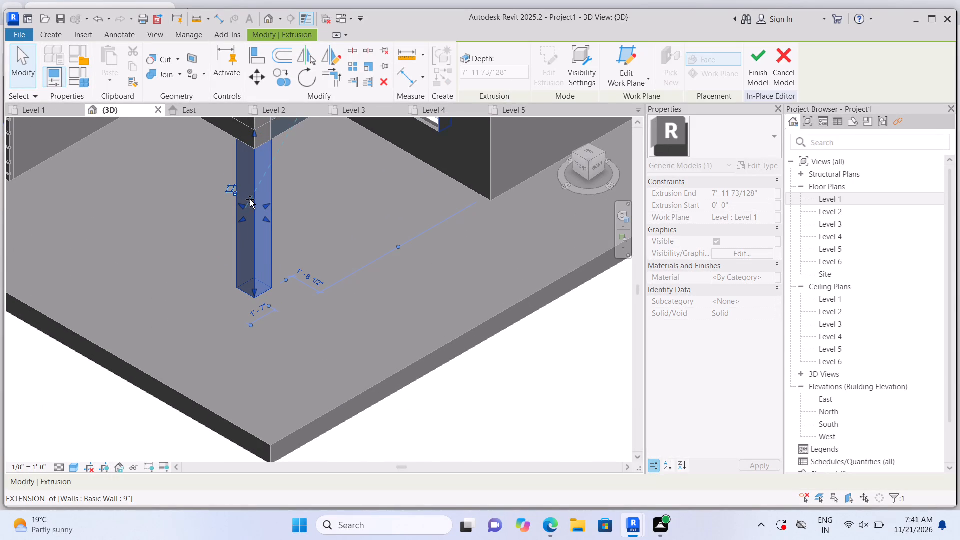
scroll(242, 203, up, 4)
drag(242, 206, 252, 203)
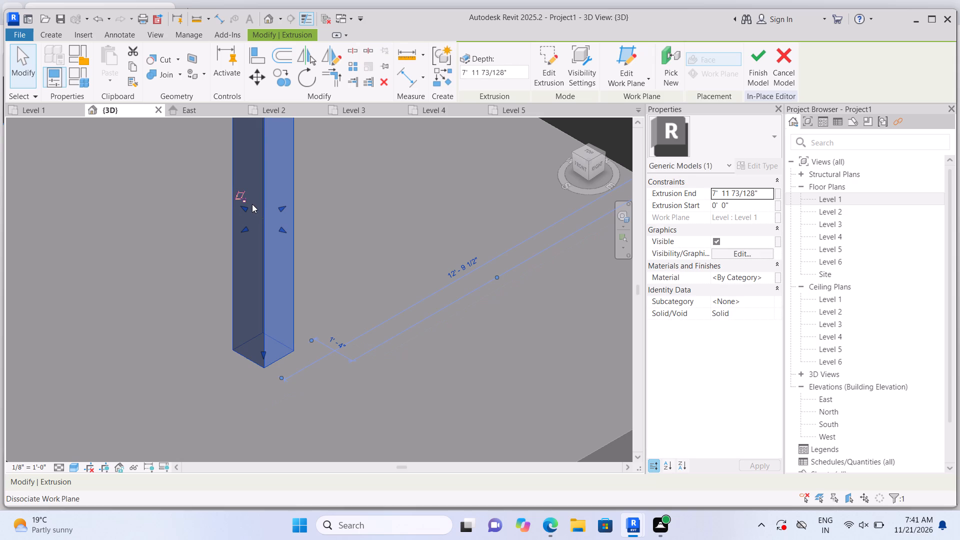
drag(244, 206, 256, 200)
scroll(244, 214, up, 4)
drag(246, 203, 266, 196)
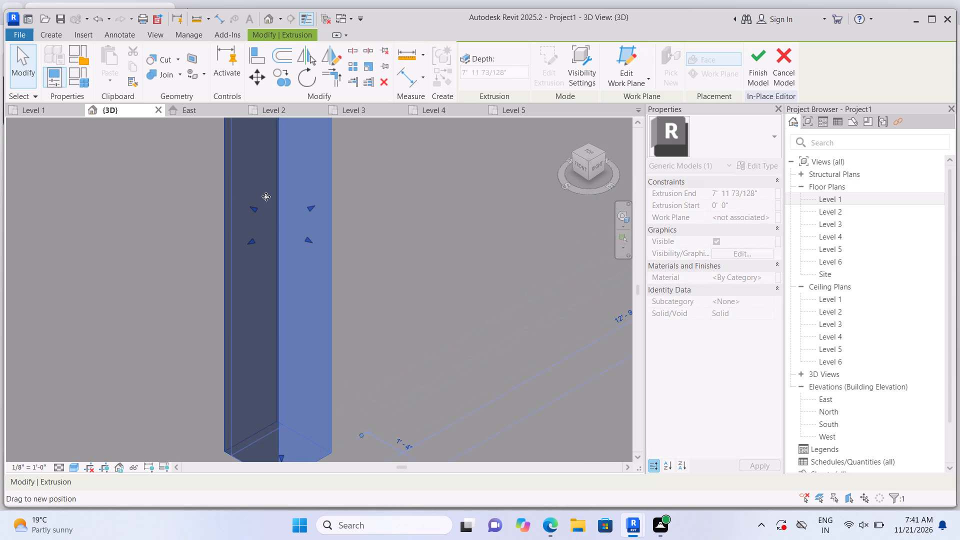
scroll(264, 196, down, 4)
drag(296, 197, 293, 197)
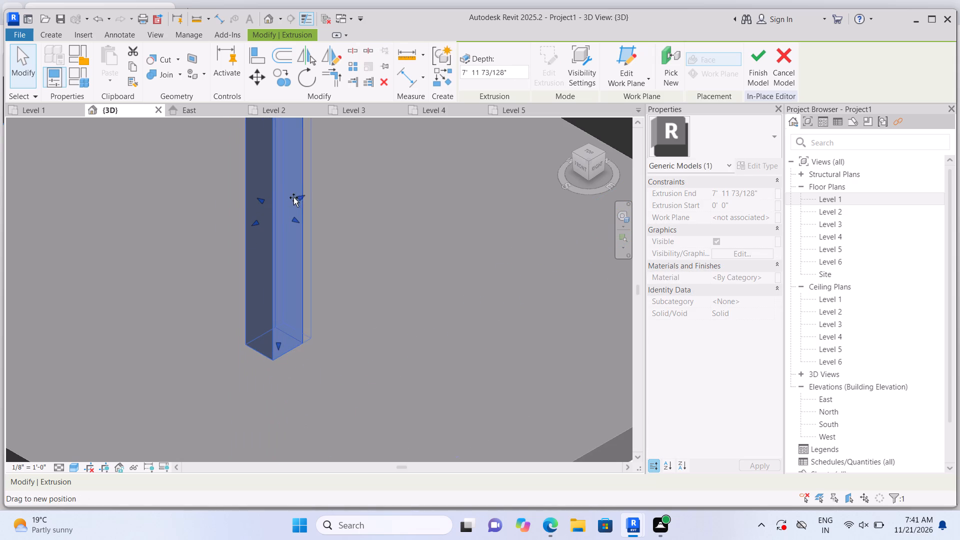
drag(293, 197, 287, 199)
scroll(286, 199, down, 9)
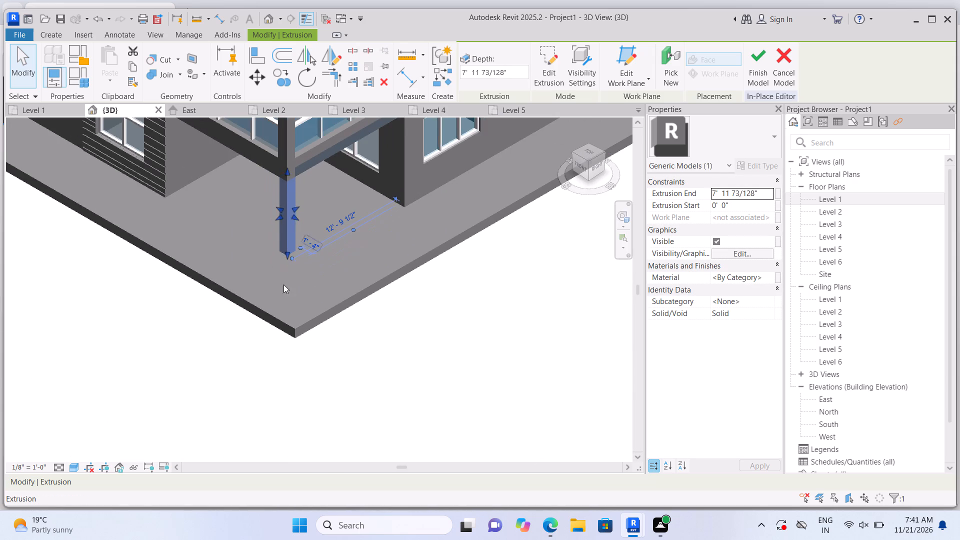
click(207, 362)
Examine the new column against the whole building and front facade from above.
shift+middle_drag(207, 348, 270, 371)
scroll(272, 359, down, 3)
scroll(264, 310, down, 3)
shift+drag(319, 398, 314, 371)
scroll(326, 399, up, 1)
shift+drag(324, 440, 321, 379)
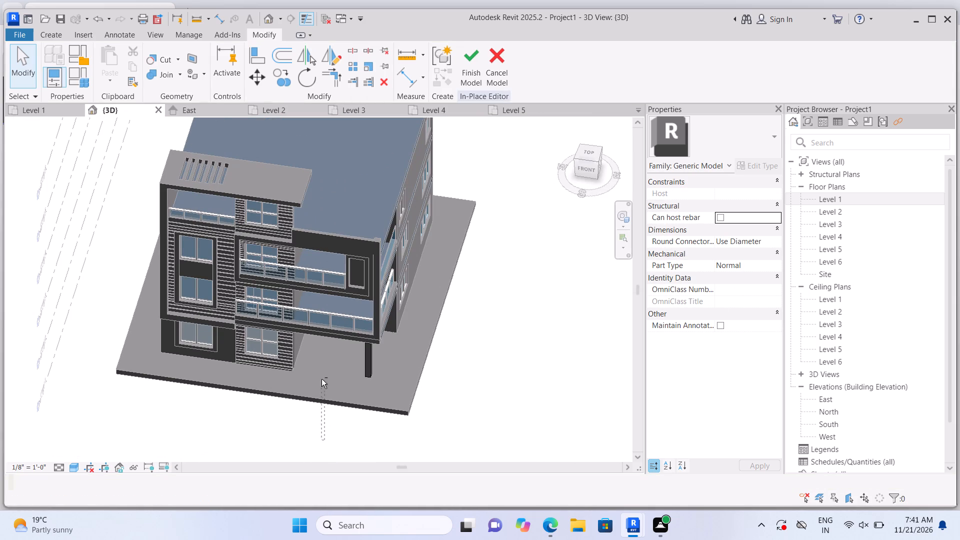
shift+drag(321, 379, 321, 376)
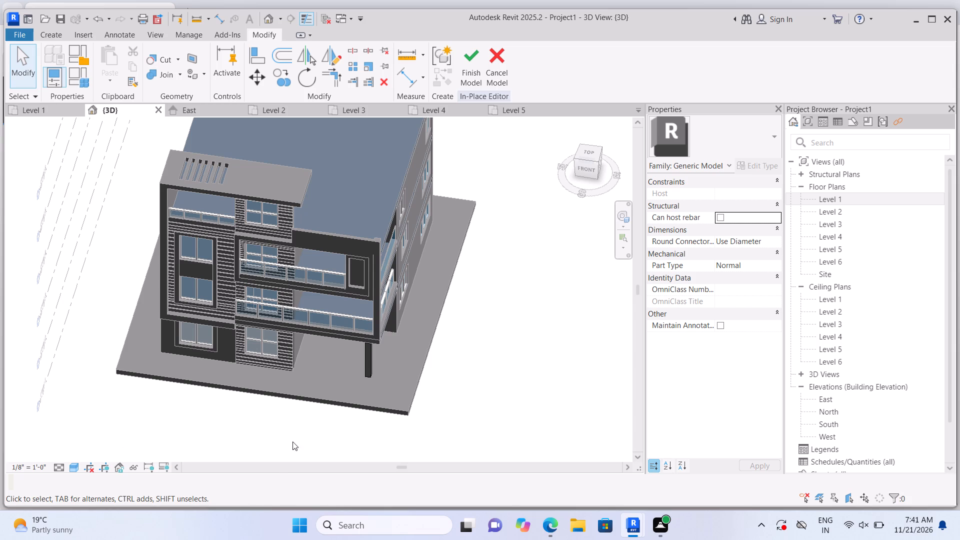
shift+drag(471, 372, 472, 337)
scroll(478, 359, up, 1)
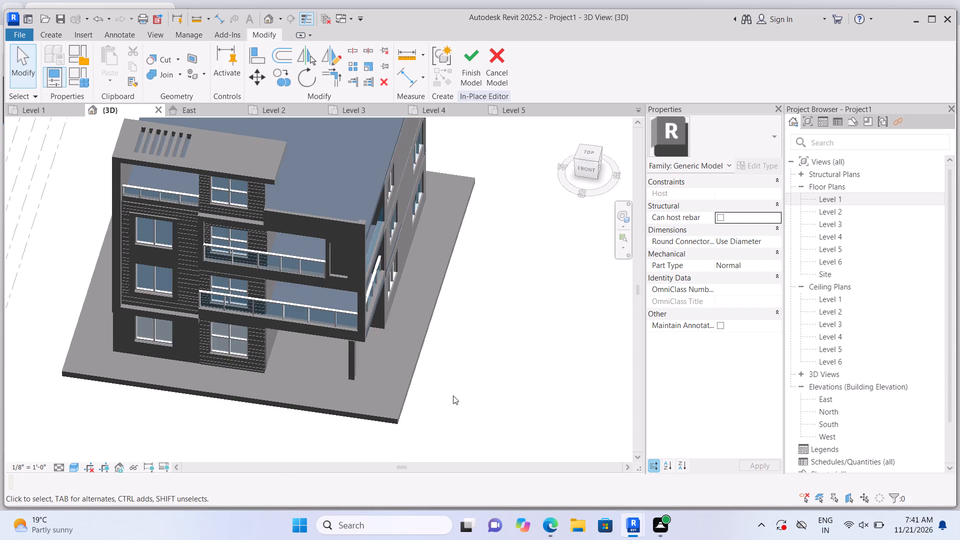
shift+drag(320, 441, 394, 428)
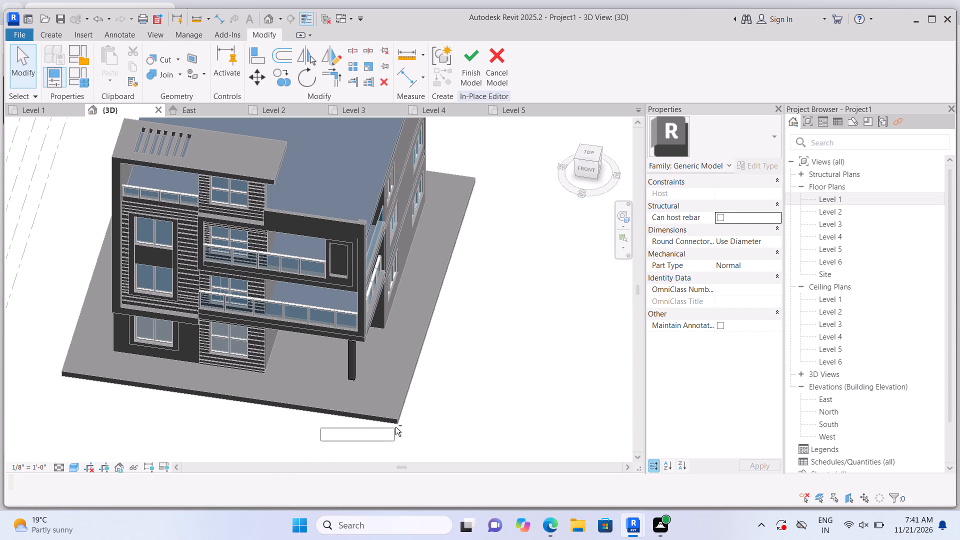
scroll(495, 347, down, 3)
scroll(339, 423, up, 2)
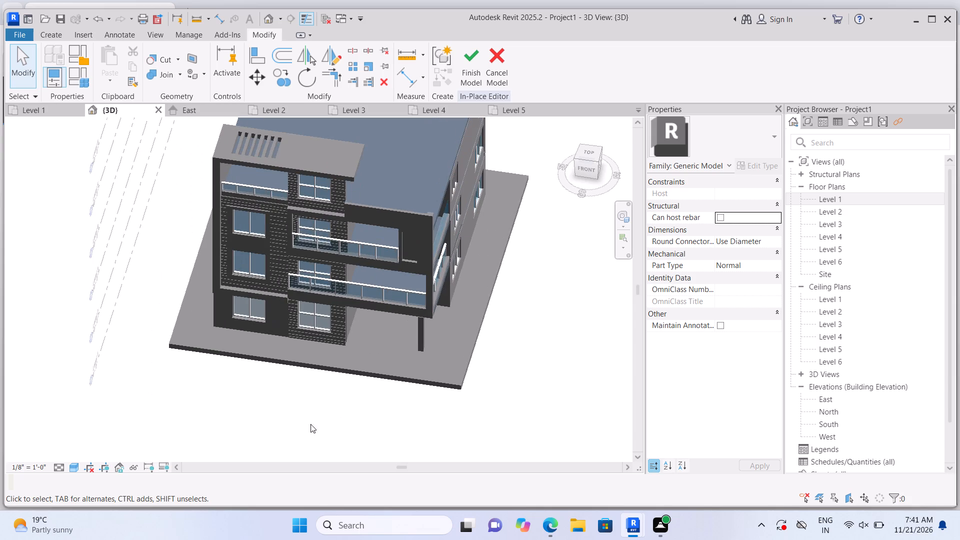
shift+drag(364, 412, 372, 410)
shift+scroll(372, 410, up, 1)
shift+drag(380, 414, 379, 378)
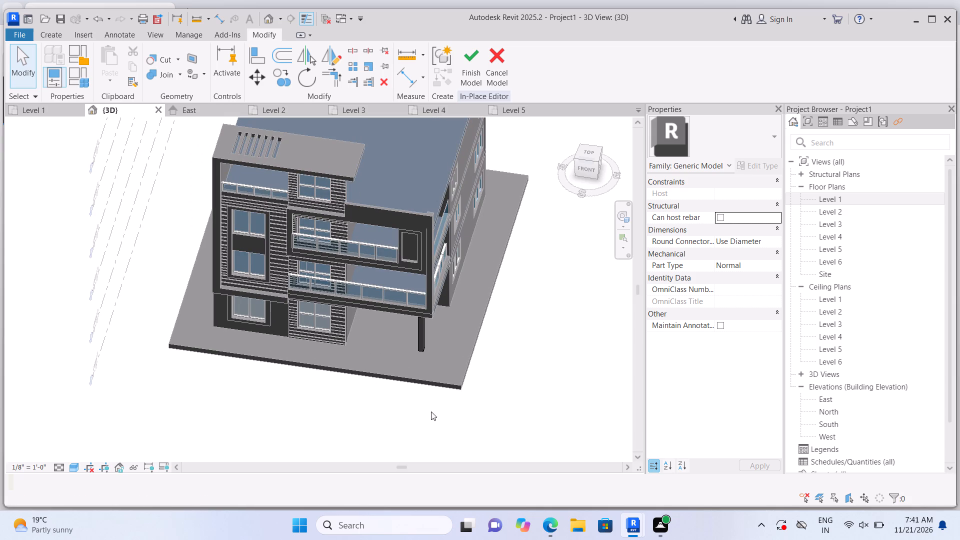
scroll(435, 411, down, 3)
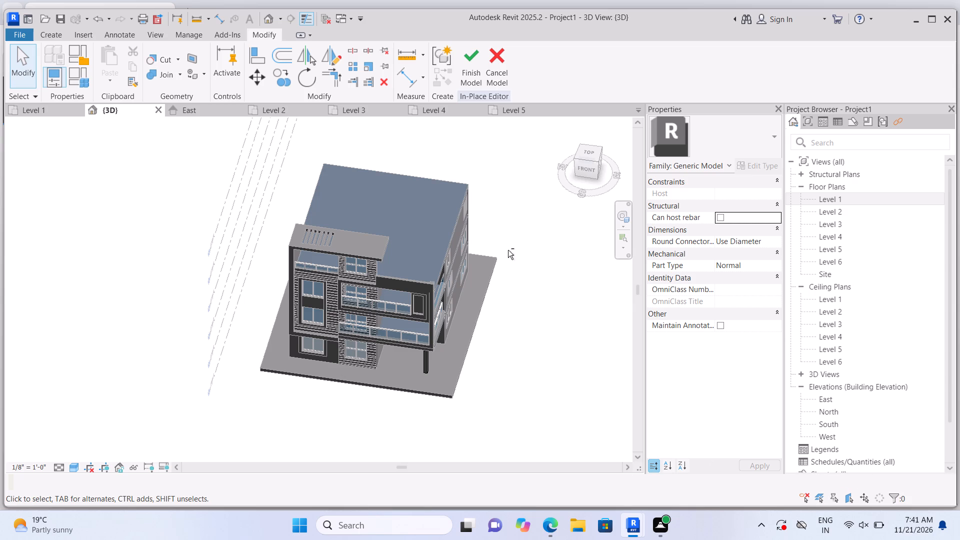
shift+drag(424, 429, 440, 372)
scroll(497, 385, up, 2)
shift+click(439, 389)
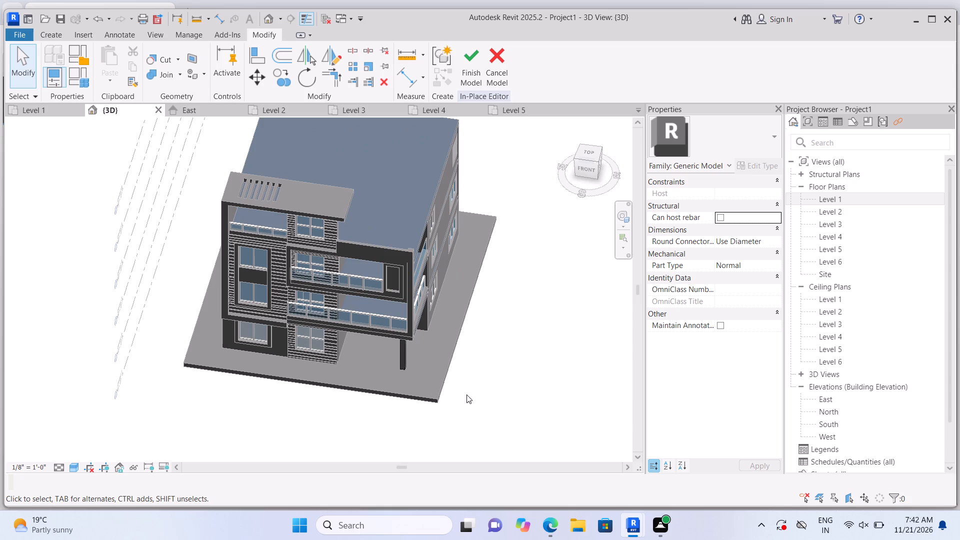
shift+drag(473, 385, 430, 384)
Stretch the column's top face up to the underside of the balcony, making the extrusion about 10' 4" high.
right_drag(545, 381, 447, 364)
right_drag(556, 339, 501, 352)
shift+right_drag(383, 375, 394, 368)
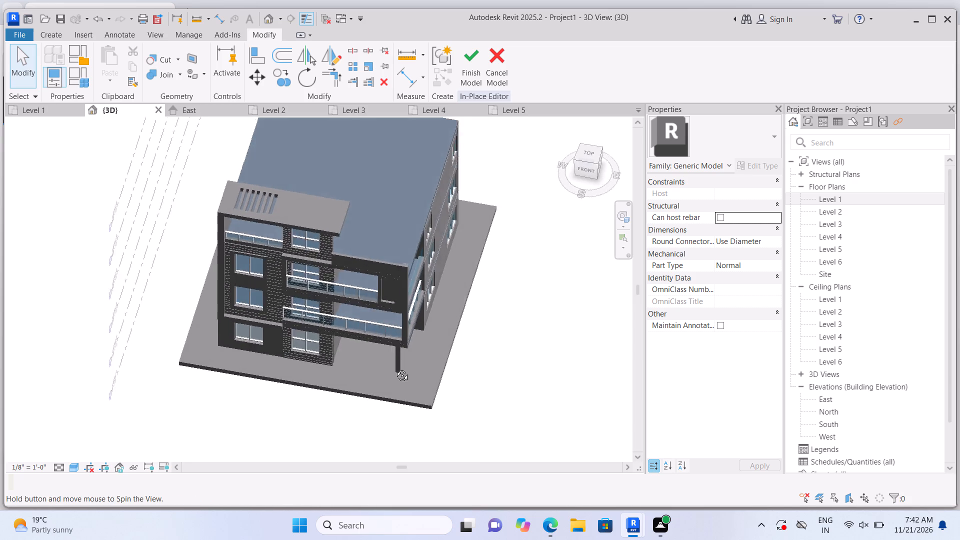
shift+right_drag(394, 368, 394, 249)
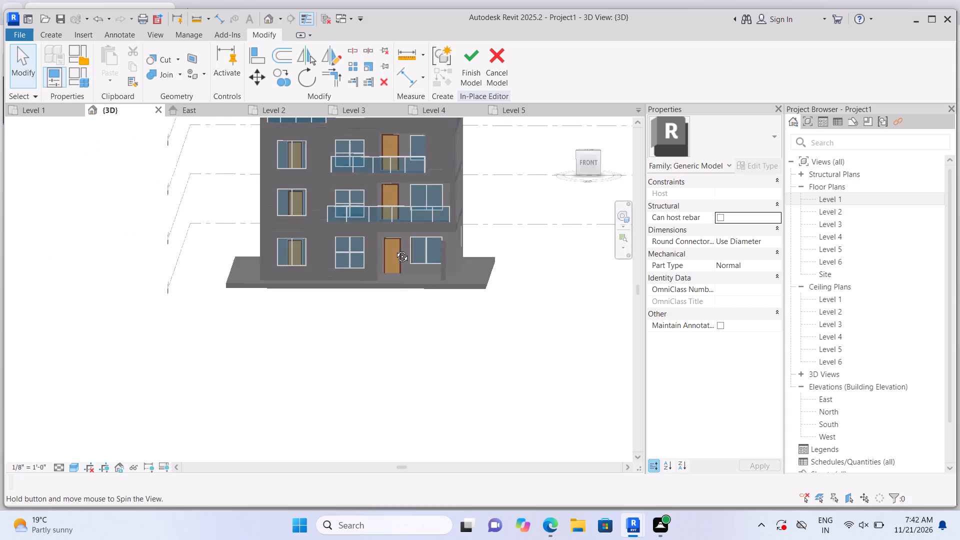
shift+right_drag(394, 249, 365, 194)
scroll(434, 161, up, 6)
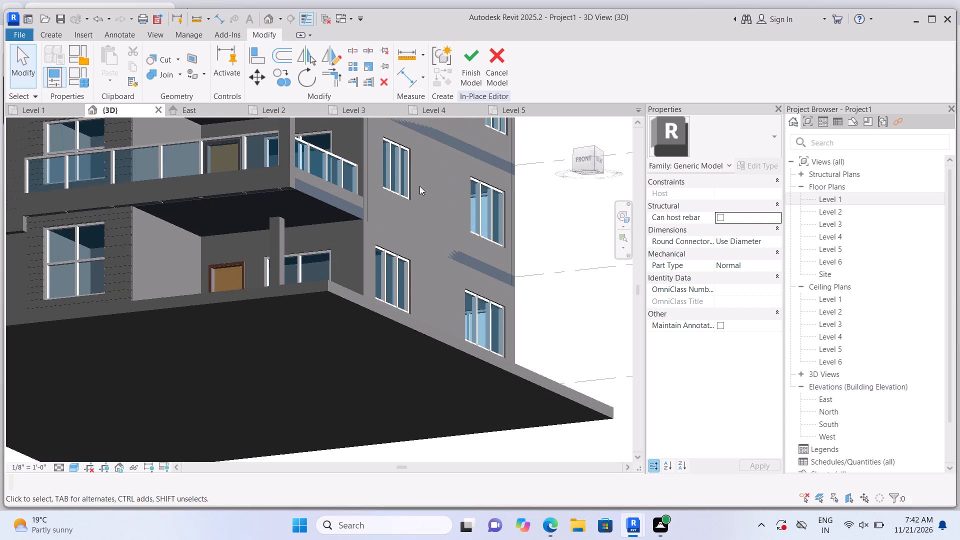
scroll(408, 190, up, 2)
scroll(373, 228, up, 1)
click(215, 259)
scroll(217, 249, up, 1)
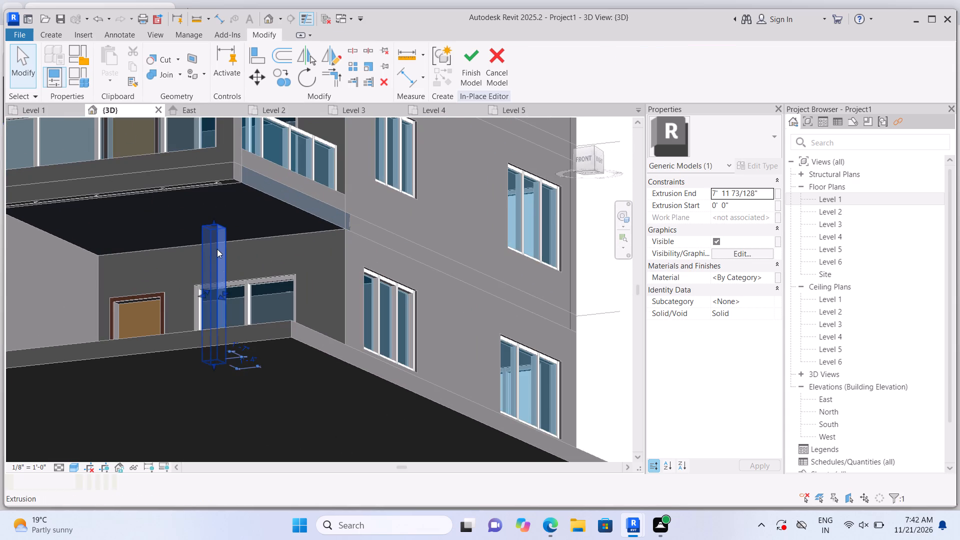
scroll(217, 249, up, 4)
drag(208, 203, 208, 199)
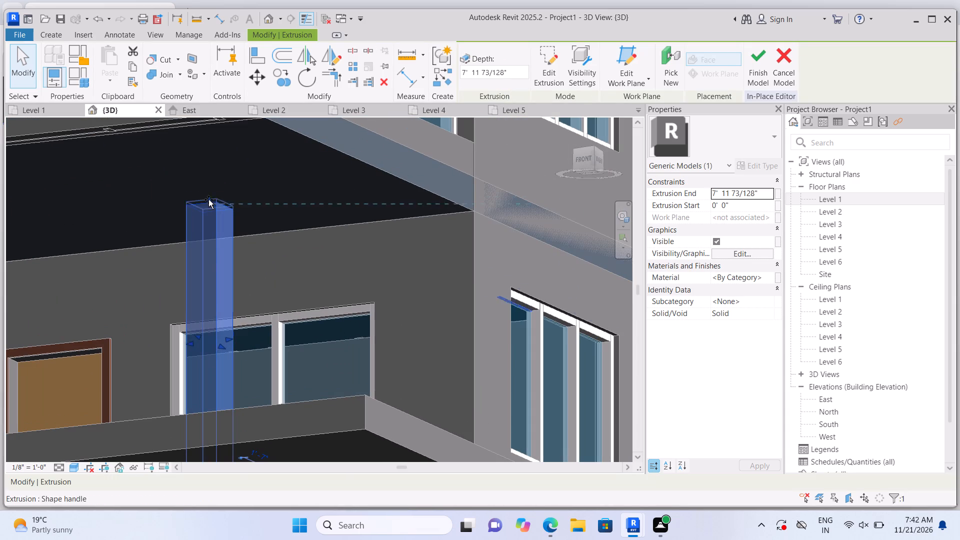
drag(208, 199, 224, 135)
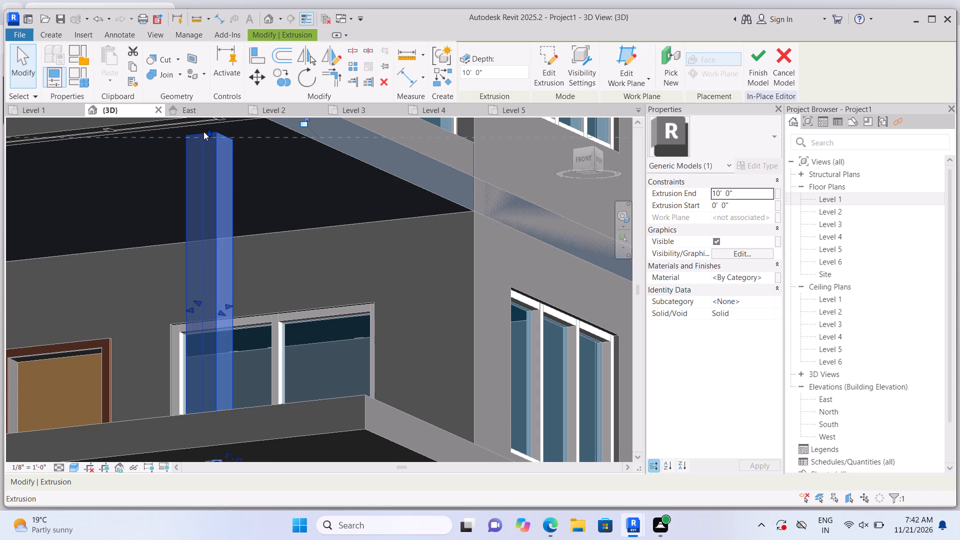
click(210, 128)
scroll(243, 183, down, 7)
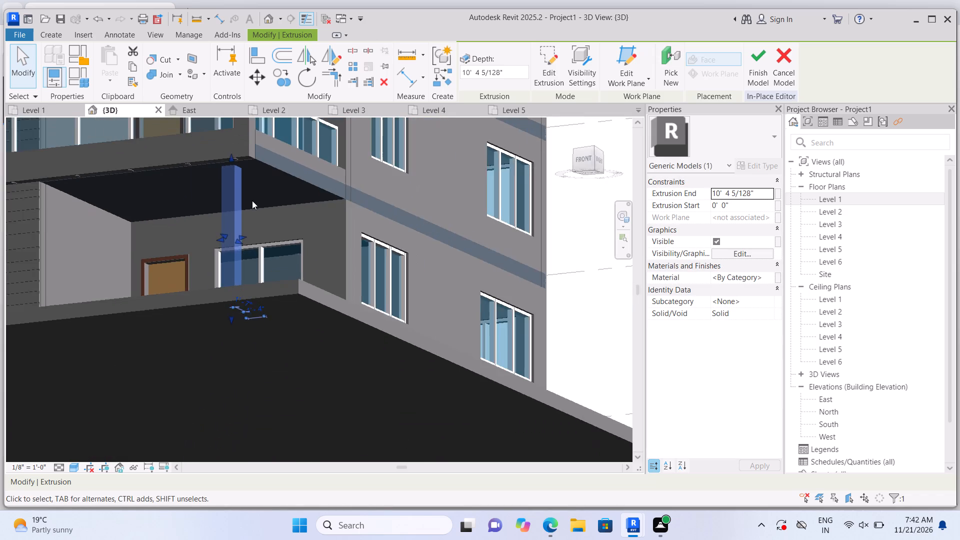
scroll(252, 200, down, 2)
click(517, 307)
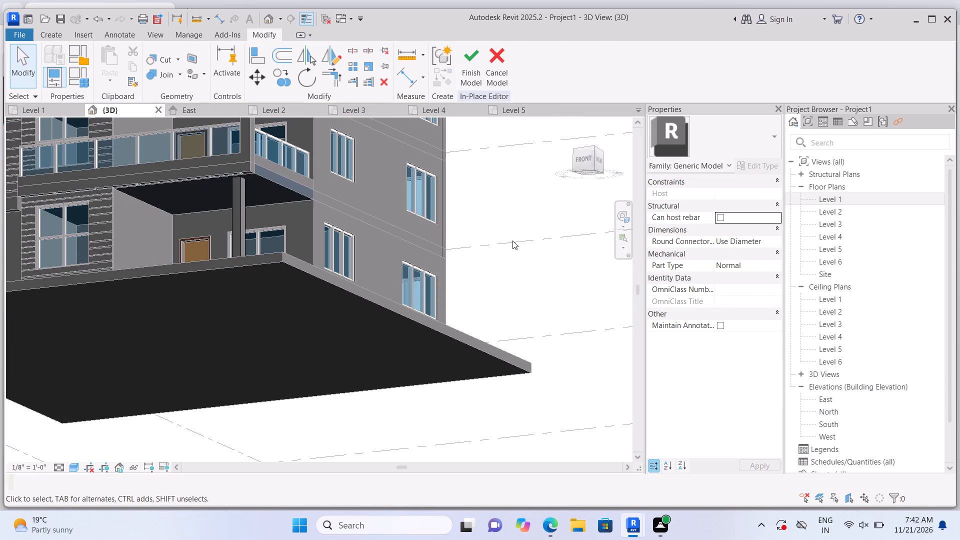
Examine the heightened column beneath the balcony corner from the front of the building.
right_drag(513, 240, 492, 386)
shift+right_drag(487, 257, 508, 355)
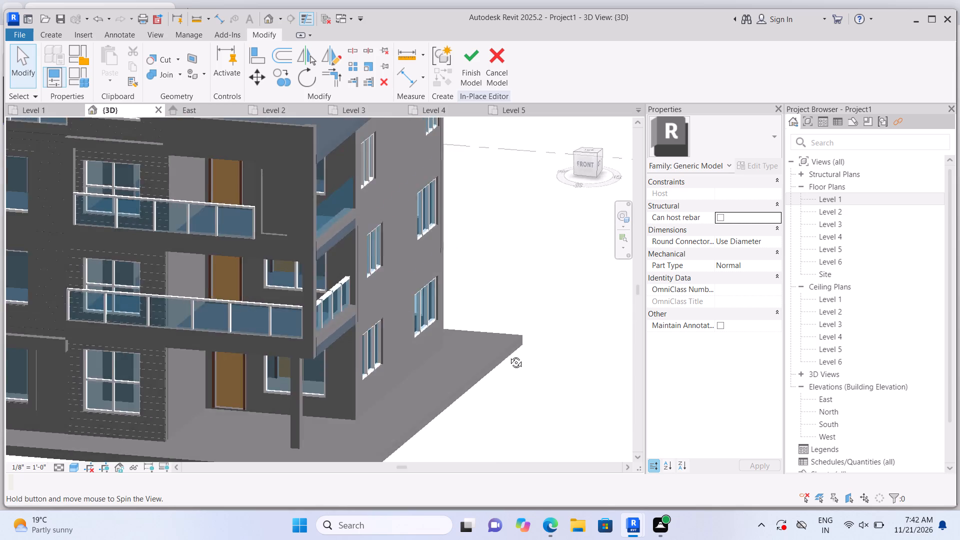
shift+right_drag(508, 355, 573, 351)
scroll(537, 302, down, 3)
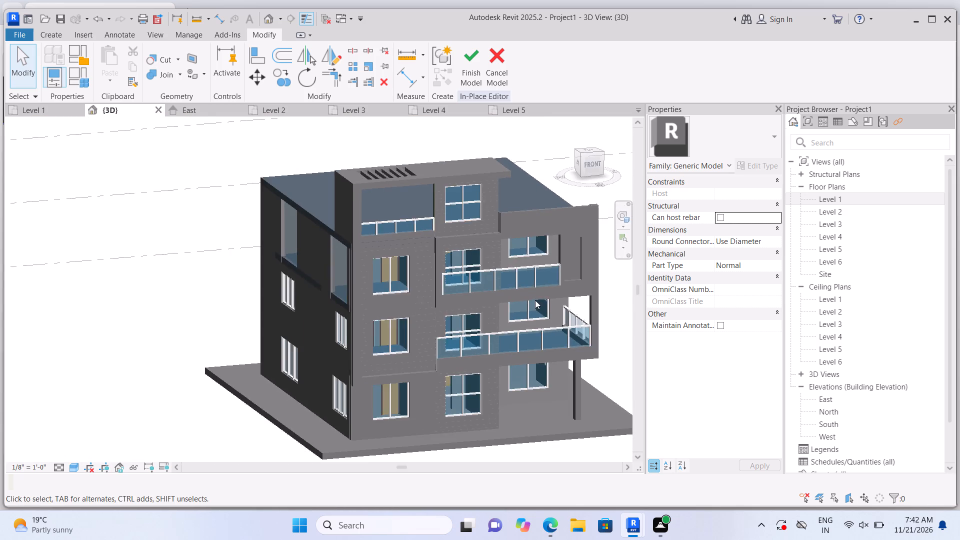
scroll(534, 299, down, 1)
scroll(621, 335, up, 3)
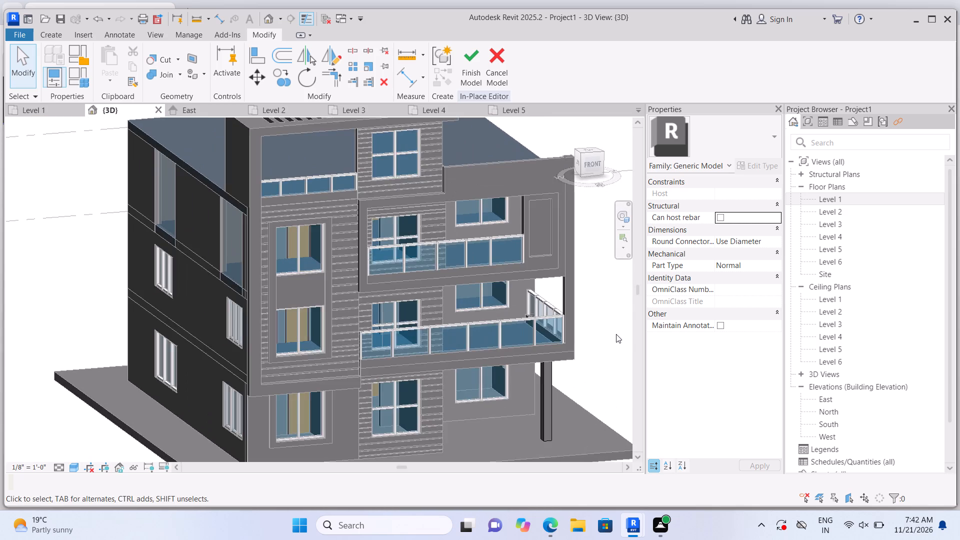
scroll(616, 334, up, 1)
scroll(596, 338, down, 3)
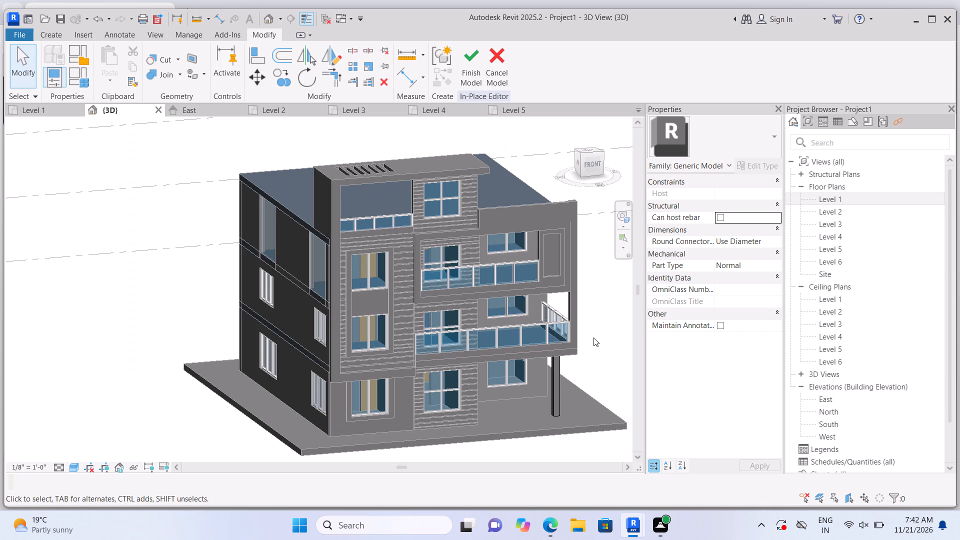
Shift the column outward toward the balcony corner by pulling its outer face out and its inner face in after it.
scroll(581, 377, up, 2)
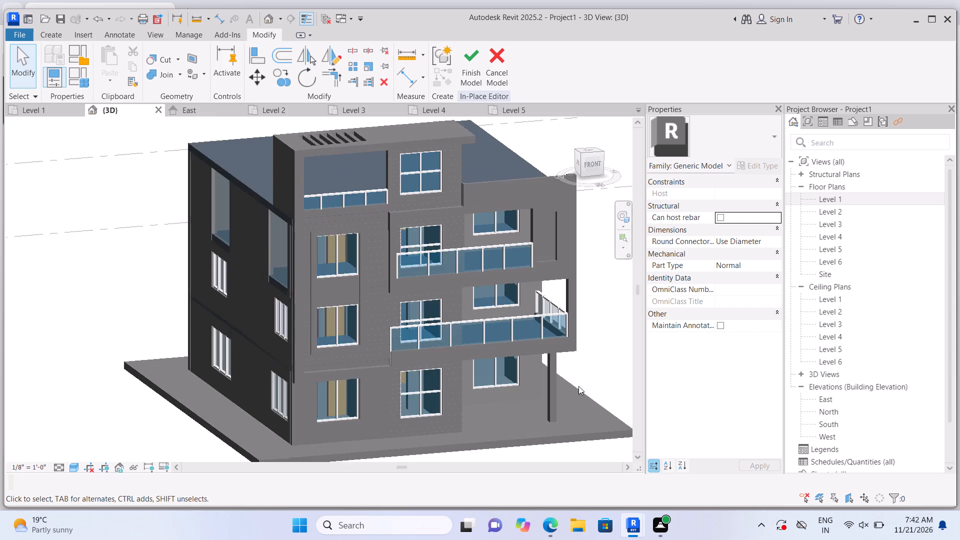
scroll(578, 386, up, 5)
click(513, 389)
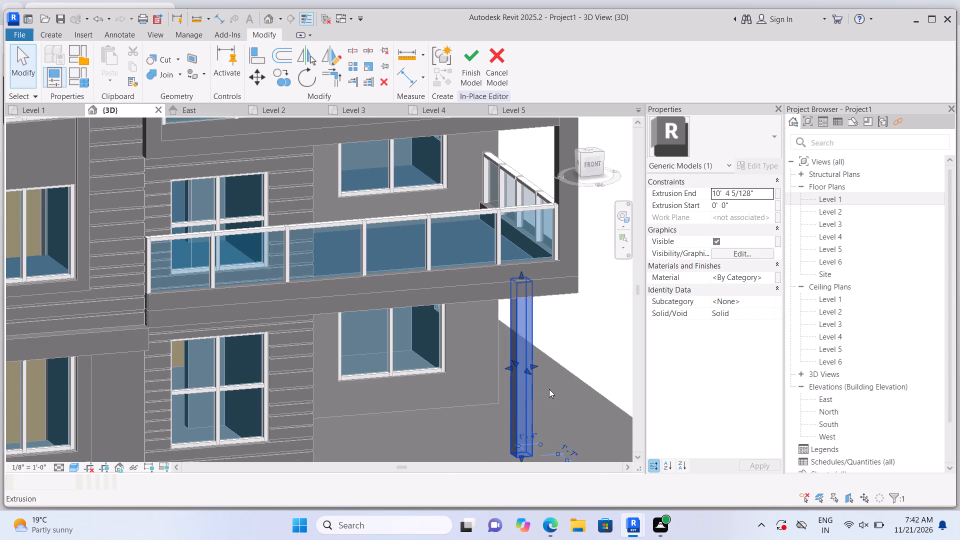
scroll(549, 389, up, 1)
drag(530, 359, 548, 360)
click(548, 360)
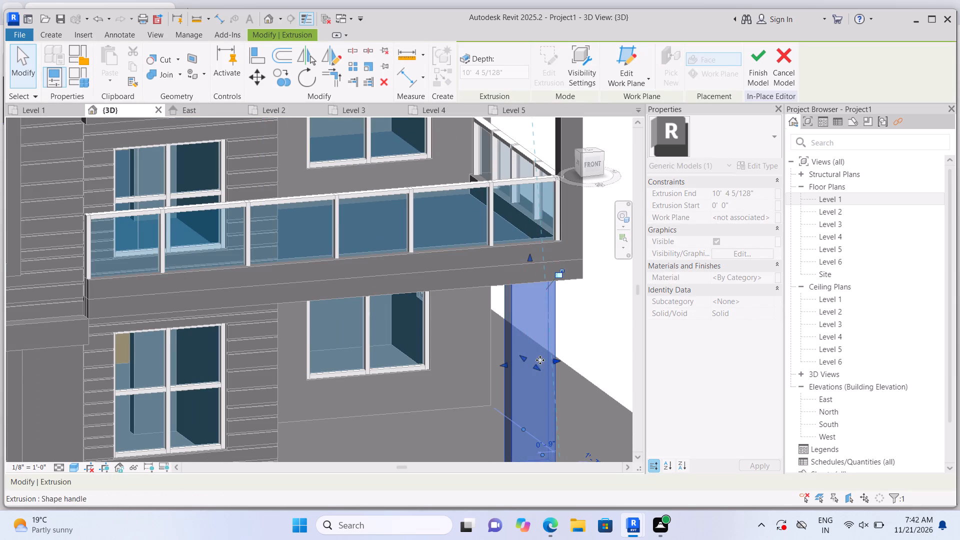
drag(505, 361, 529, 356)
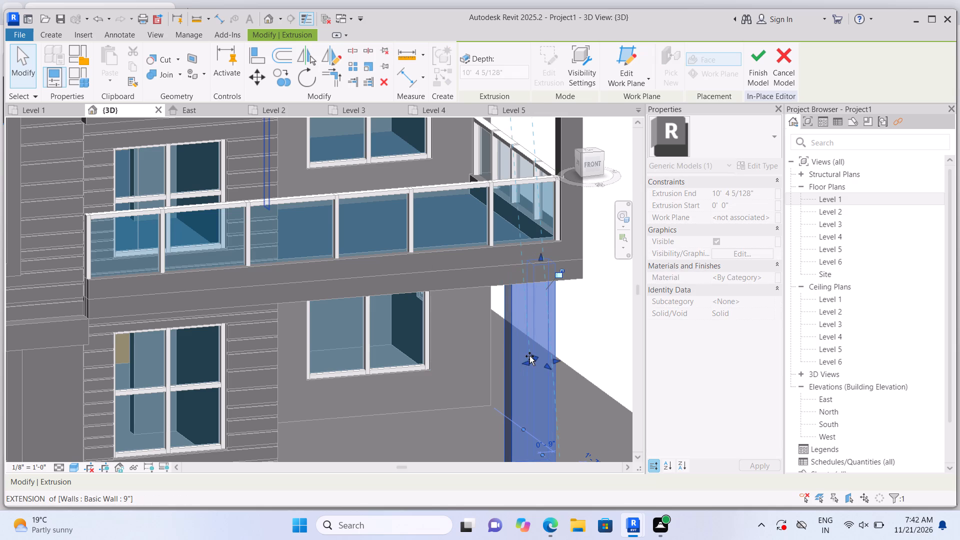
drag(529, 356, 536, 354)
click(608, 318)
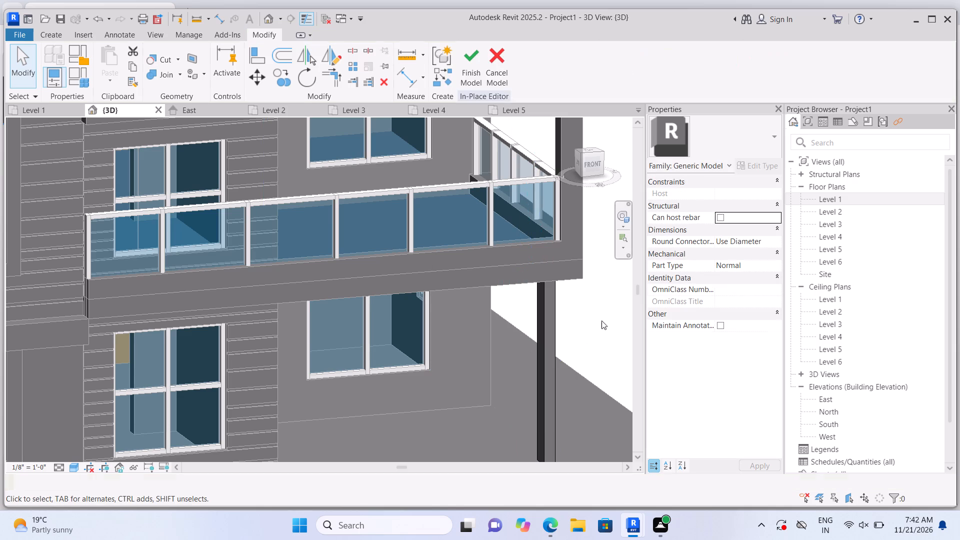
Examine the shifted column beneath the balcony corner, close up and against the whole front facade.
scroll(593, 317, down, 7)
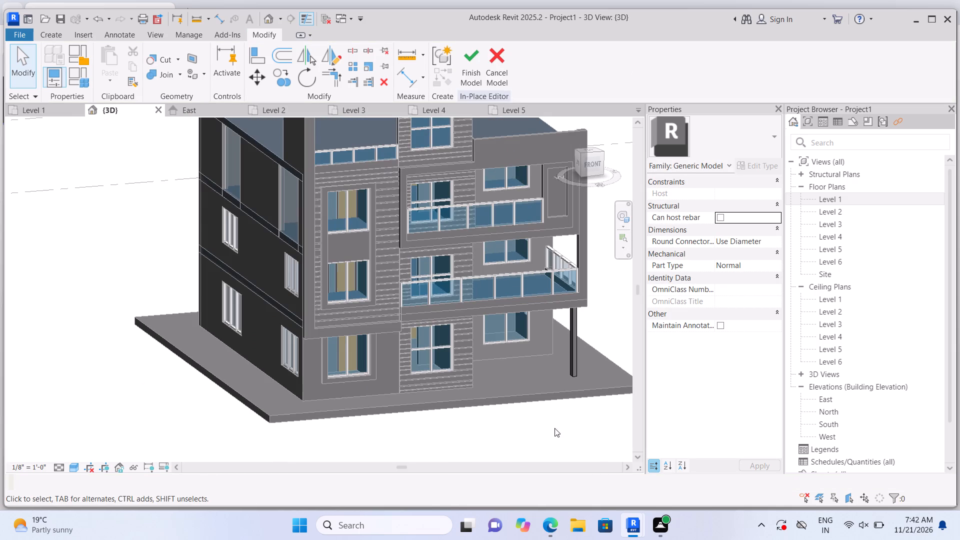
scroll(617, 320, up, 11)
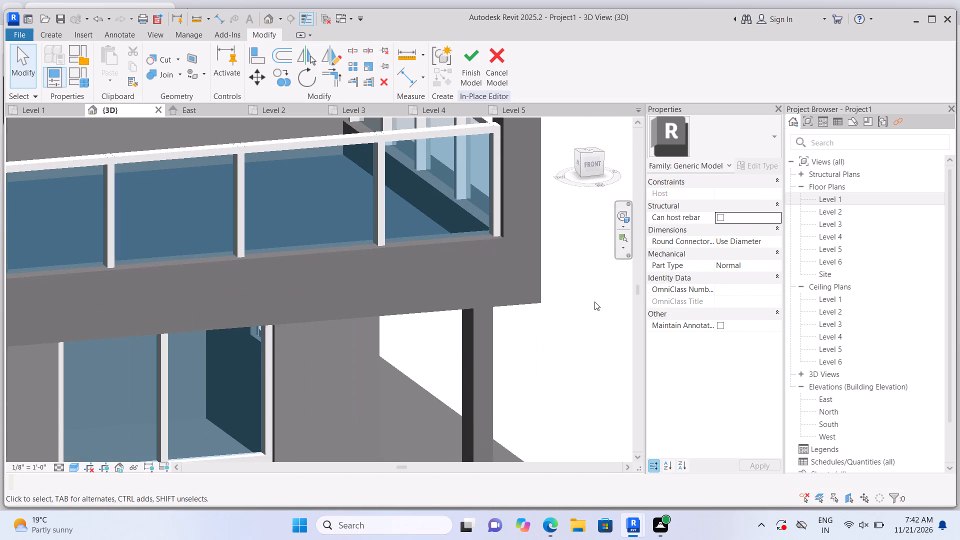
scroll(594, 301, down, 12)
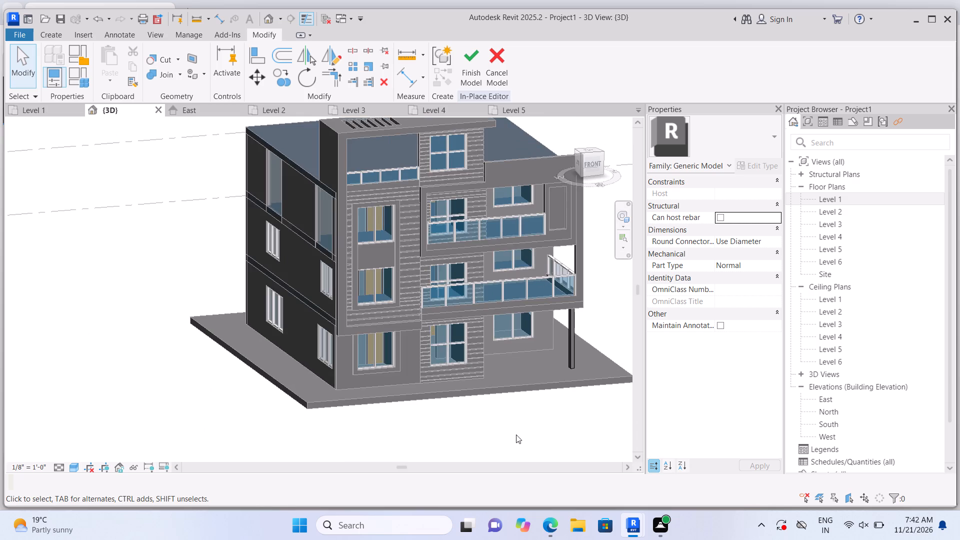
middle_drag(412, 431, 242, 444)
middle_click(241, 445)
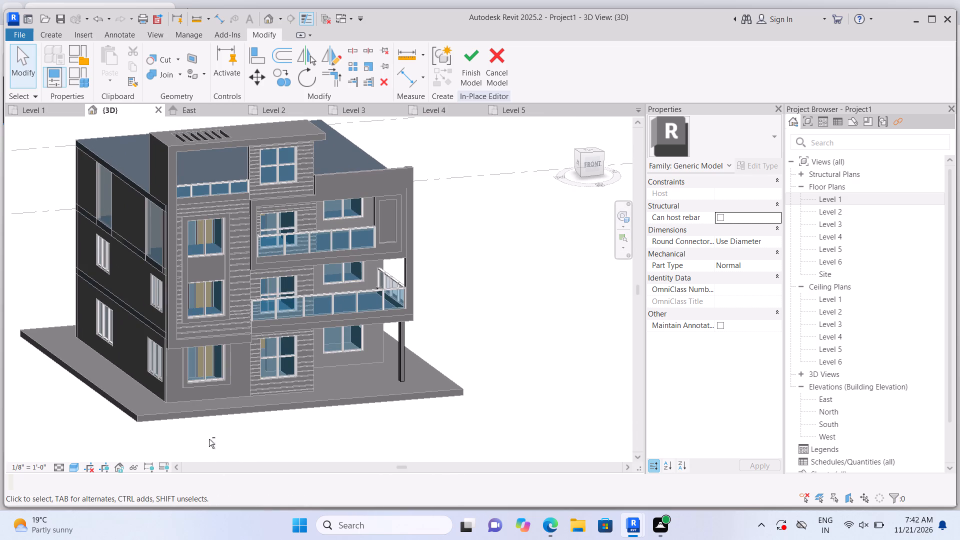
Examine the whole building and the column under the balcony from the front-left corner, seen slightly from above.
right_drag(257, 444, 309, 449)
right_drag(309, 449, 267, 418)
right_click(233, 423)
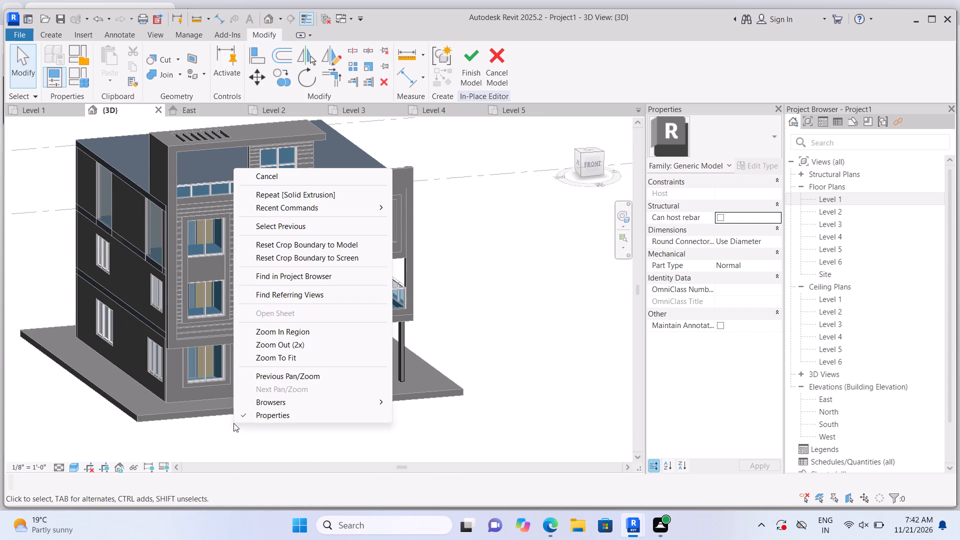
right_drag(233, 423, 418, 411)
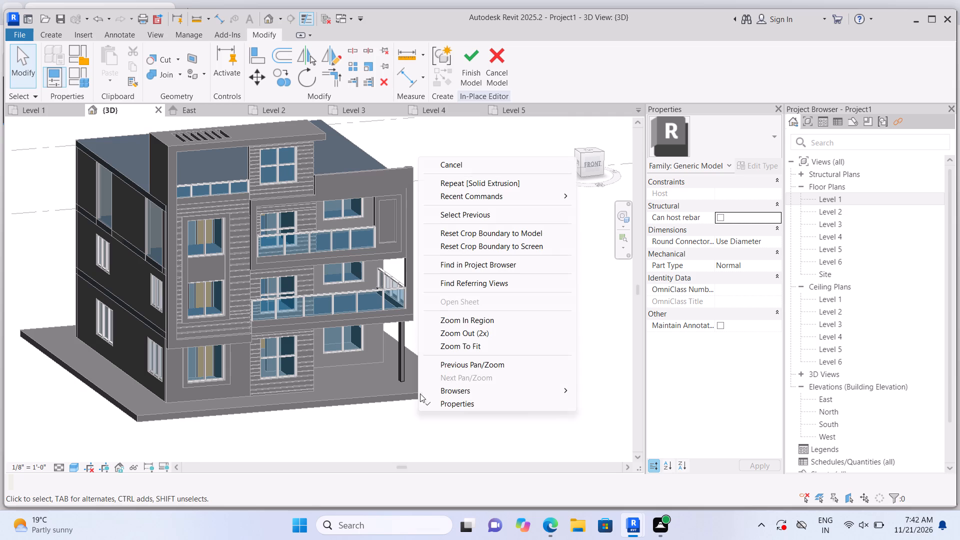
scroll(434, 375, down, 3)
click(595, 321)
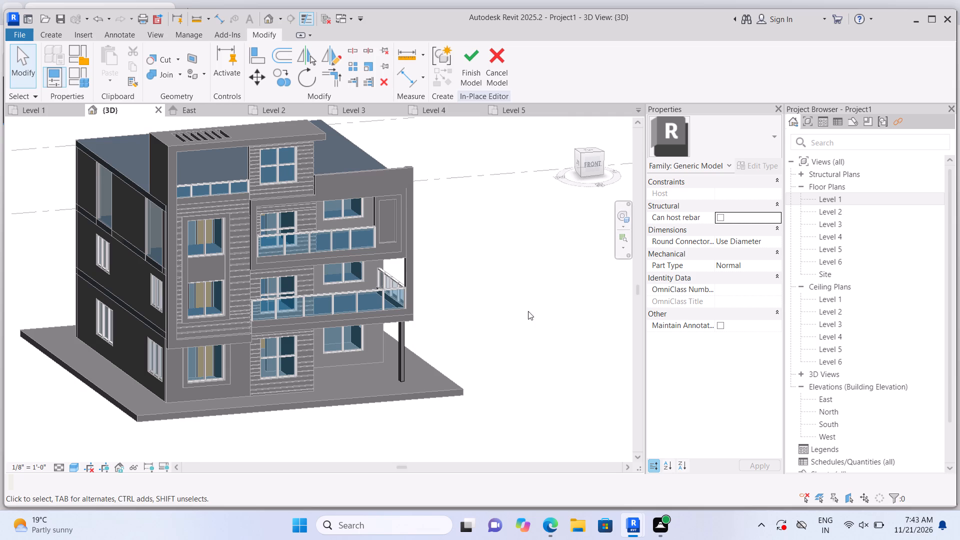
scroll(524, 308, down, 2)
right_drag(316, 421, 321, 423)
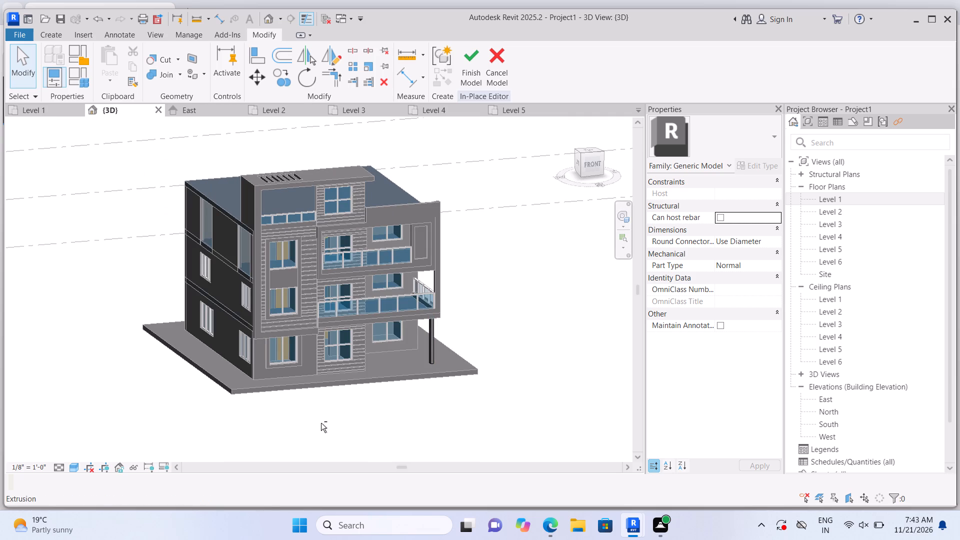
right_drag(321, 423, 362, 430)
scroll(358, 425, up, 1)
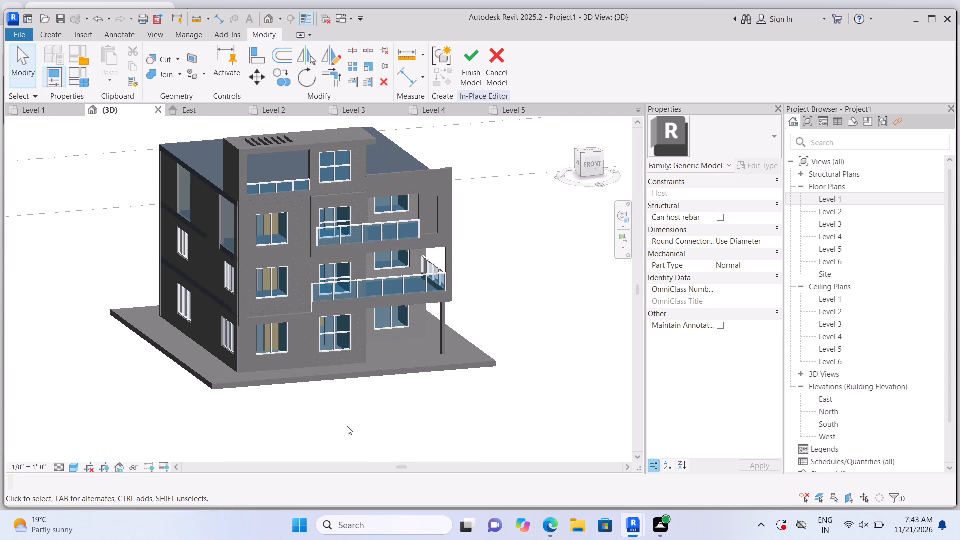
shift+right_drag(274, 421, 318, 438)
scroll(309, 427, down, 2)
scroll(672, 419, up, 1)
scroll(576, 413, up, 3)
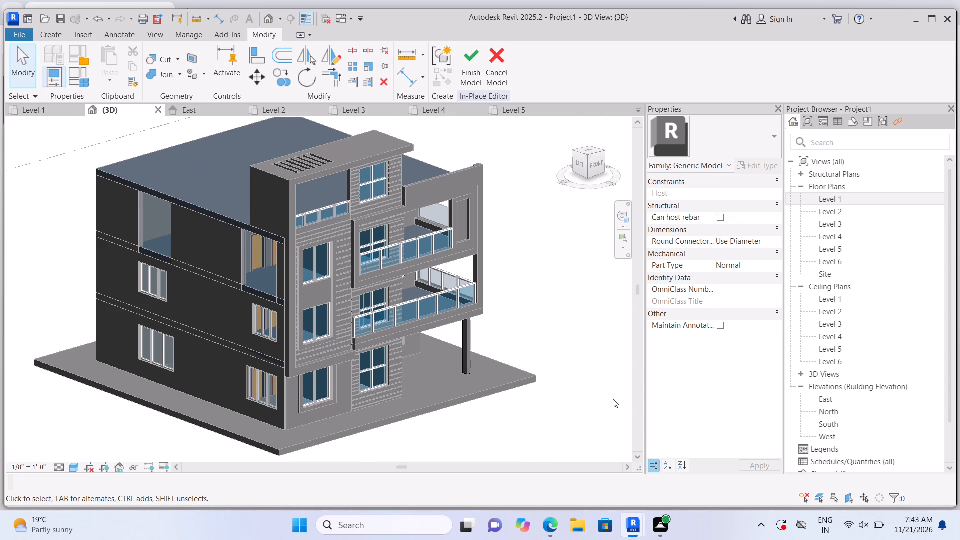
scroll(609, 400, up, 1)
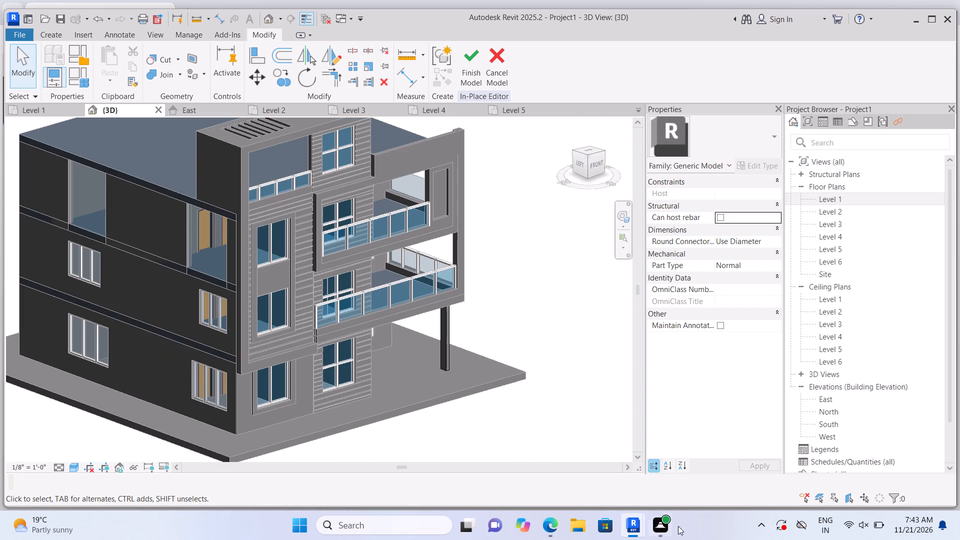
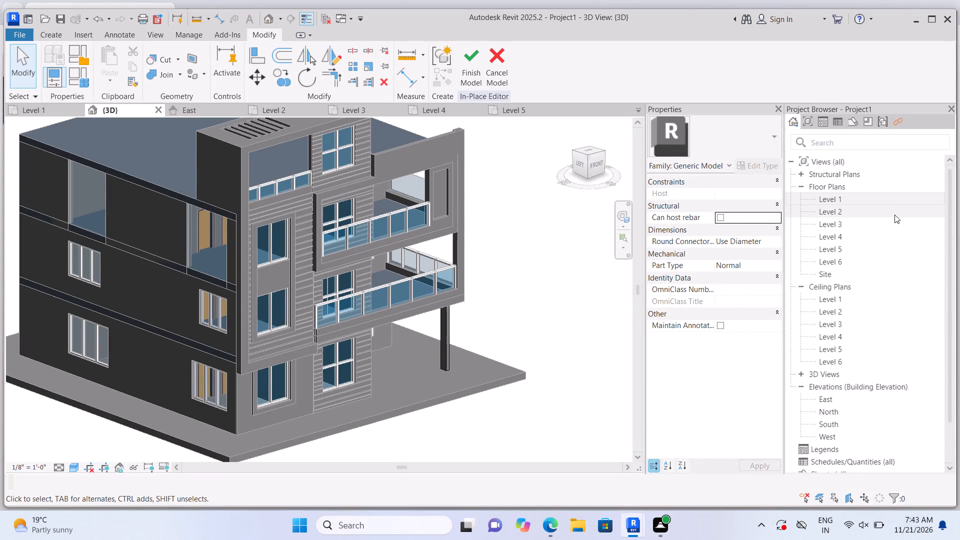
In the Level 2 floor plan, begin a rectangular extrusion at the balcony's front corner, using the front edge strip's face as its work plane.
triple_click(856, 215)
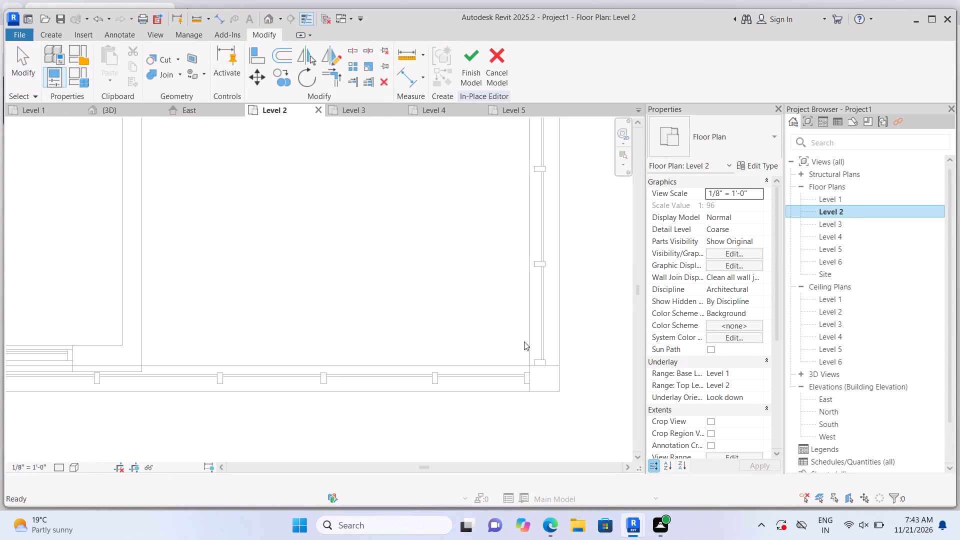
scroll(427, 410, up, 1)
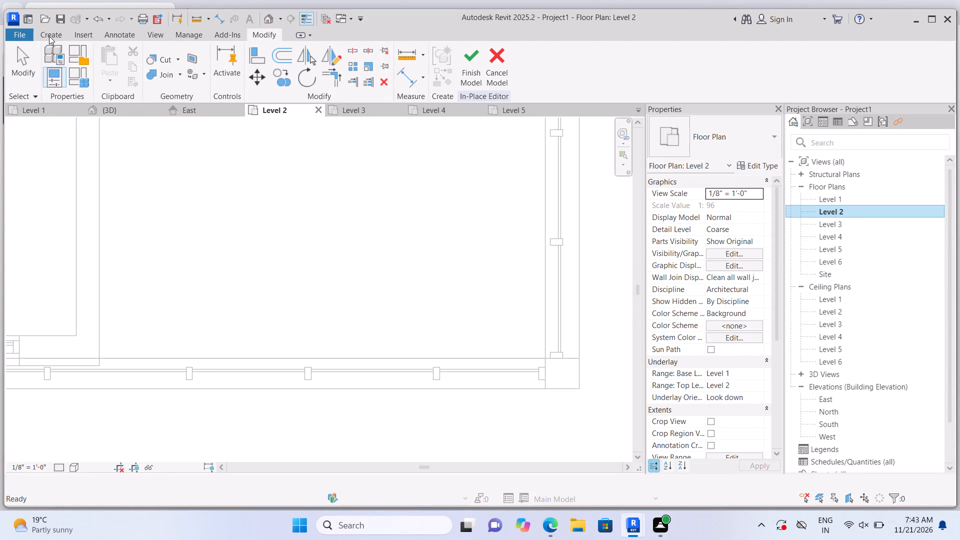
click(49, 36)
click(100, 72)
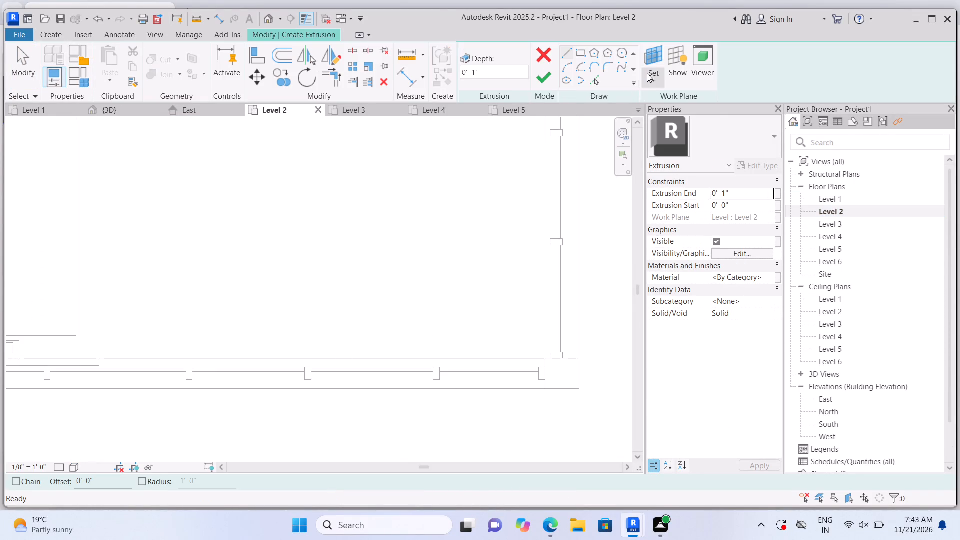
click(647, 74)
click(655, 121)
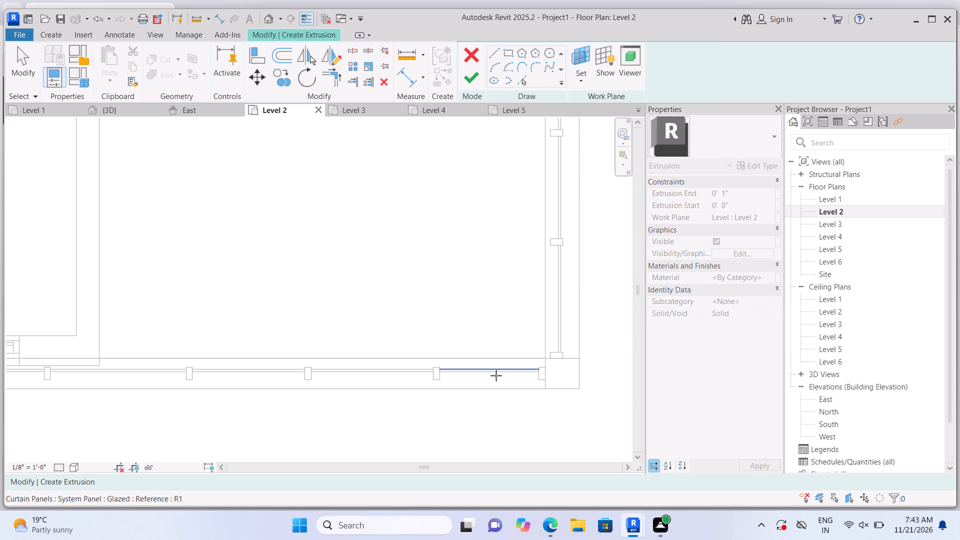
click(496, 378)
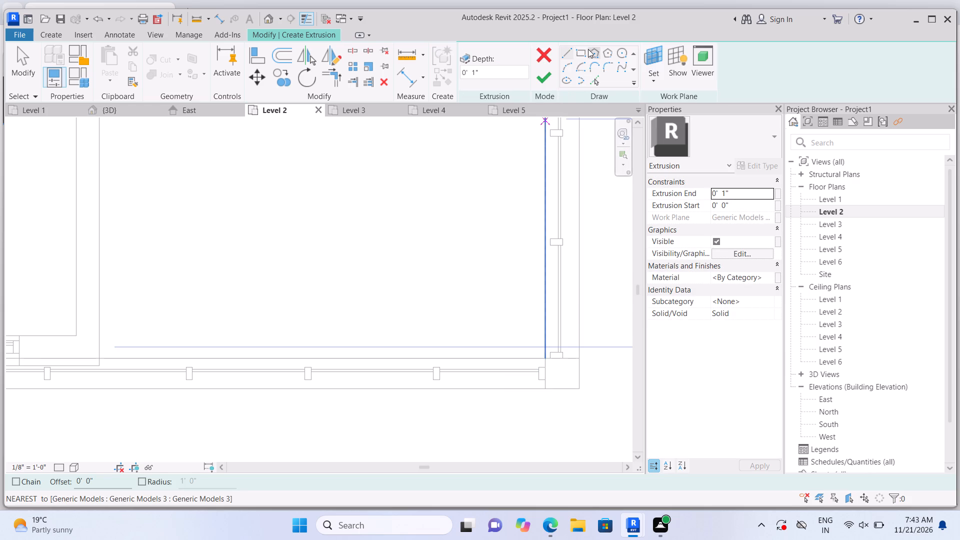
click(575, 48)
scroll(527, 410, up, 3)
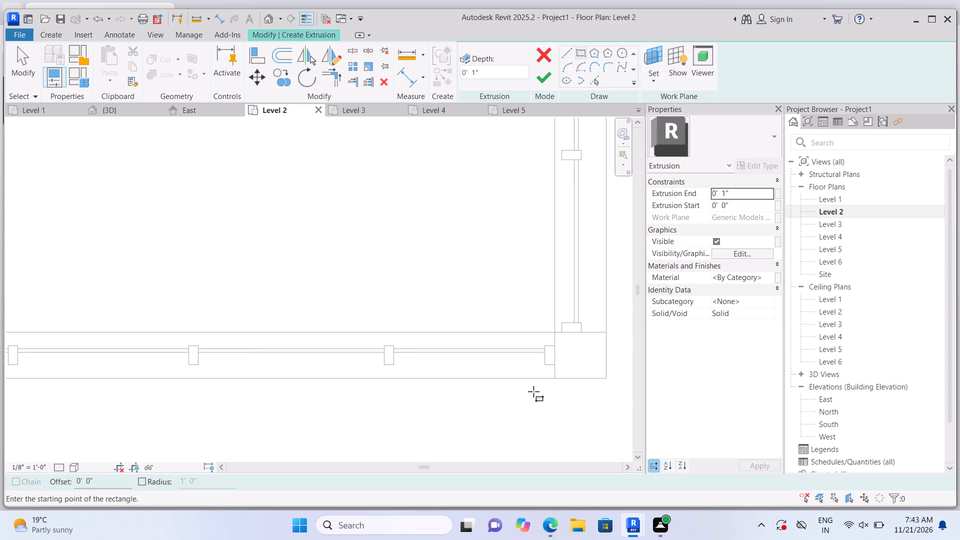
scroll(533, 391, up, 6)
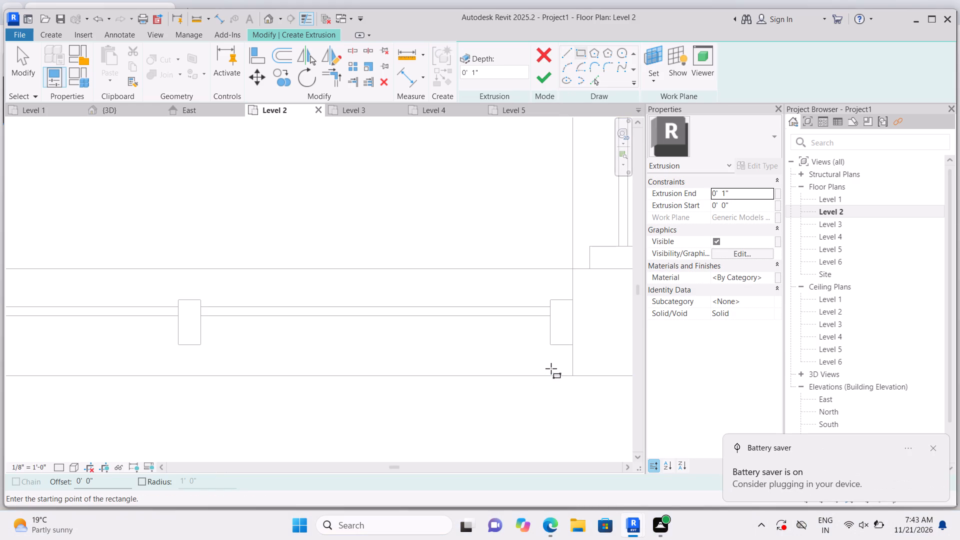
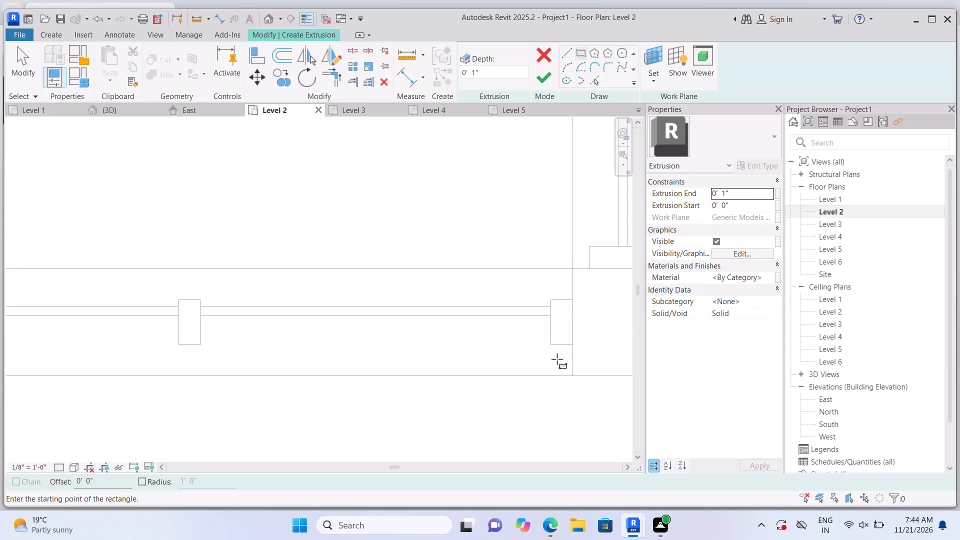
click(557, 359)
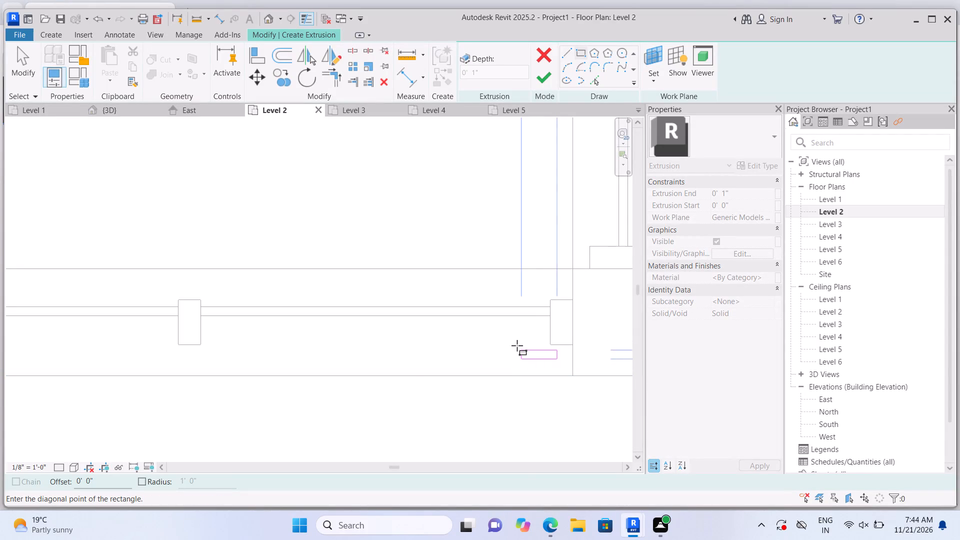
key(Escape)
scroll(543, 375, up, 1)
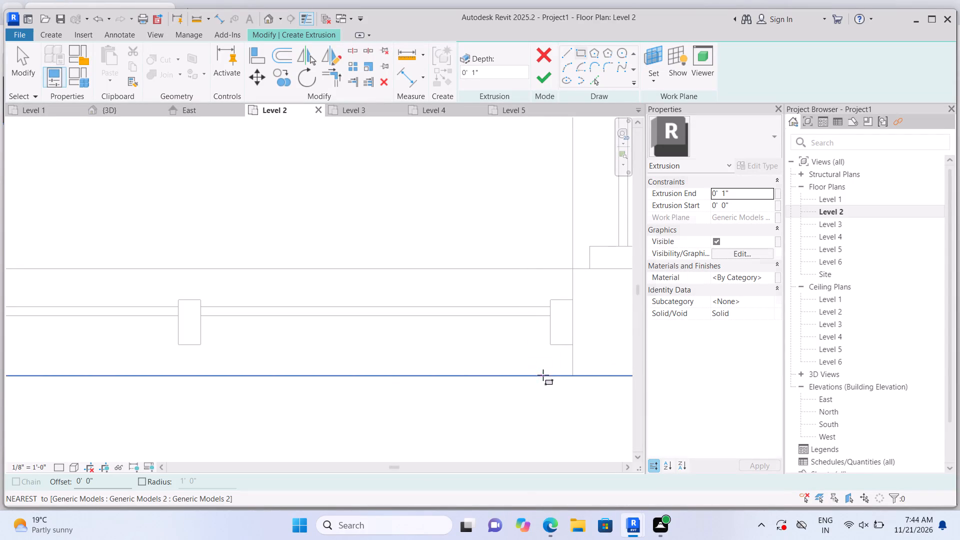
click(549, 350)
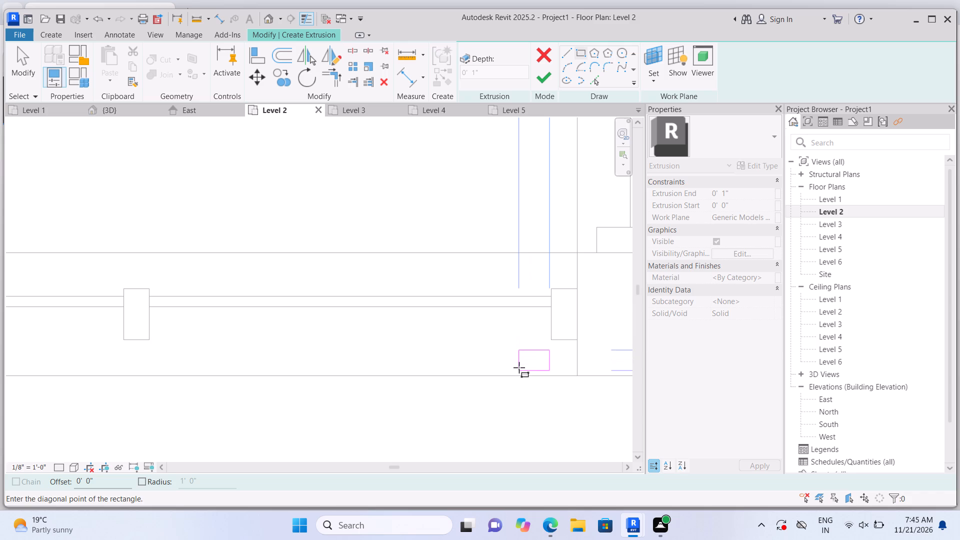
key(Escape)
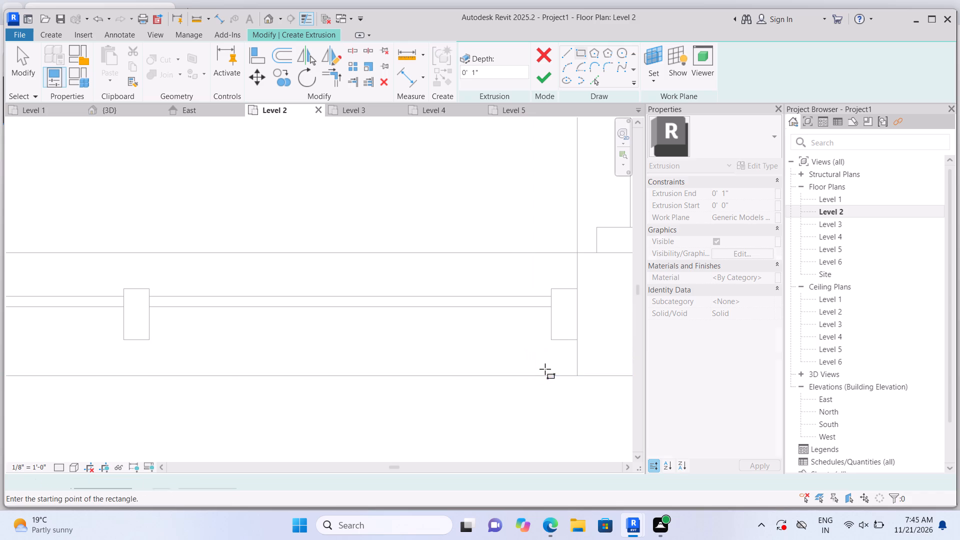
Sketch four separate squares, about 3" a side, in a row along the balcony's front edge, starting beside the corner railing post.
click(544, 369)
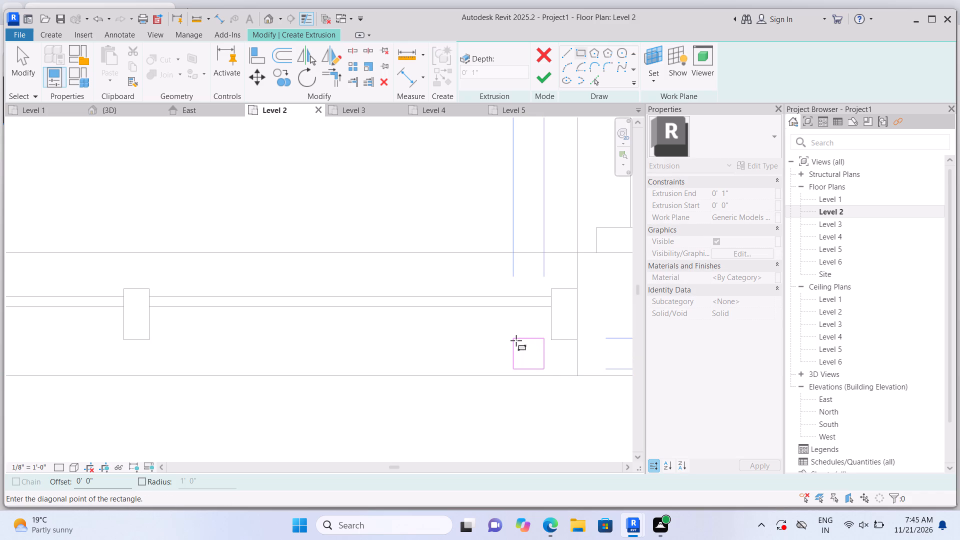
click(516, 340)
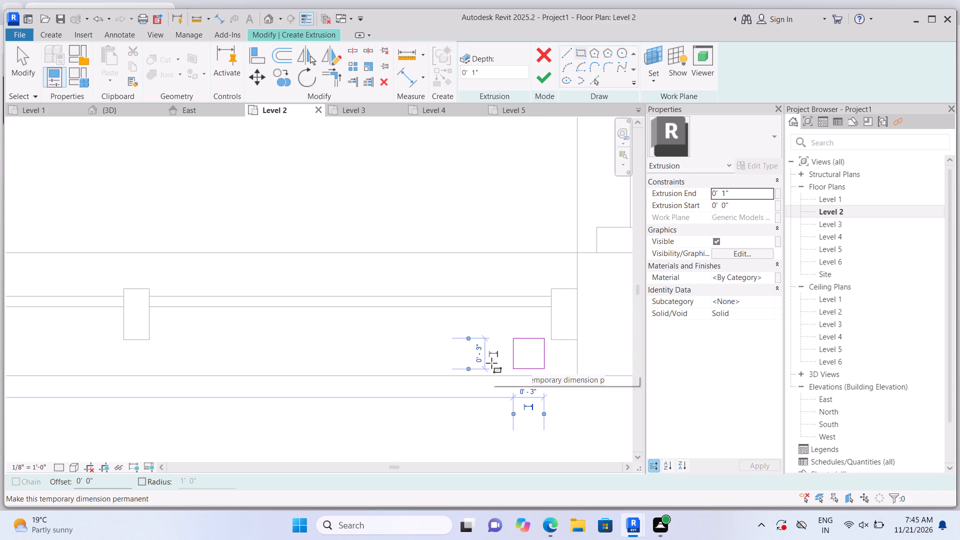
key(Escape)
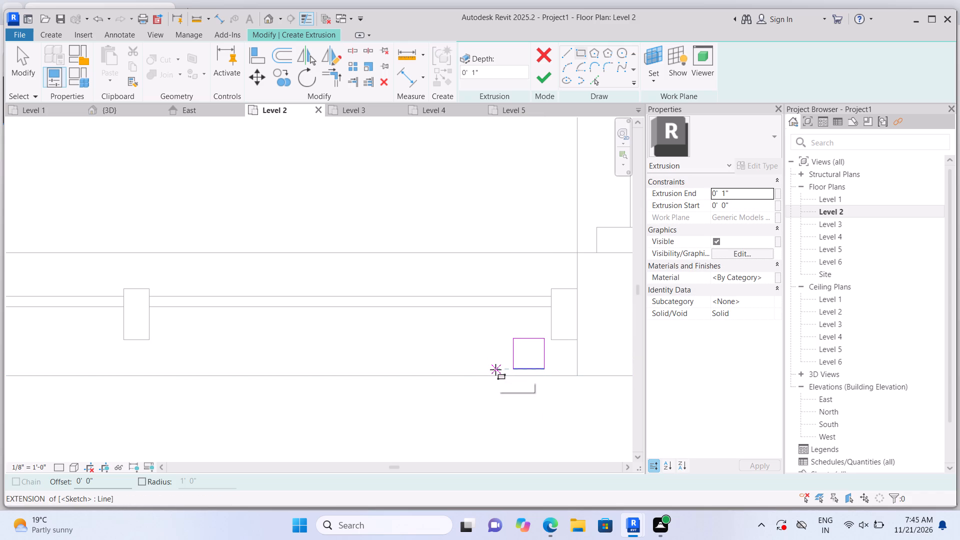
click(495, 369)
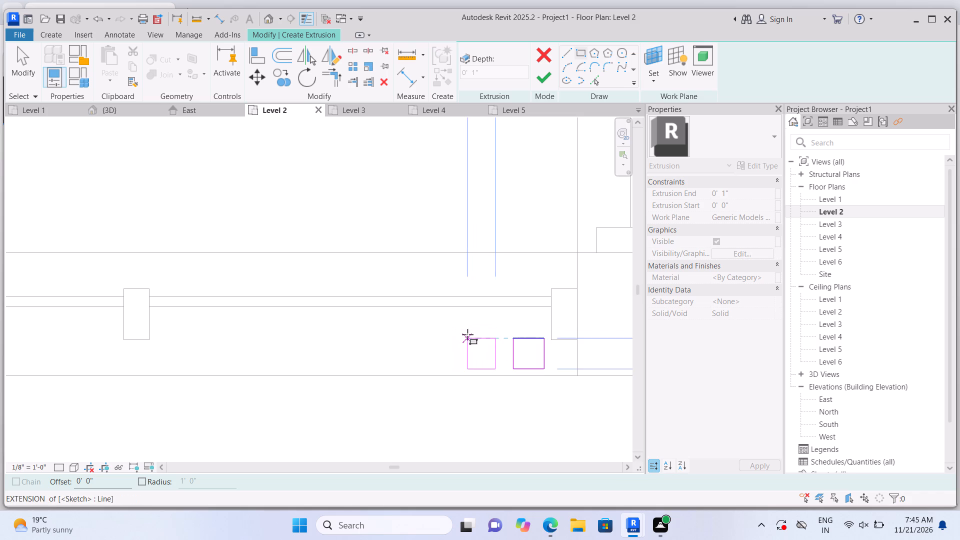
click(466, 335)
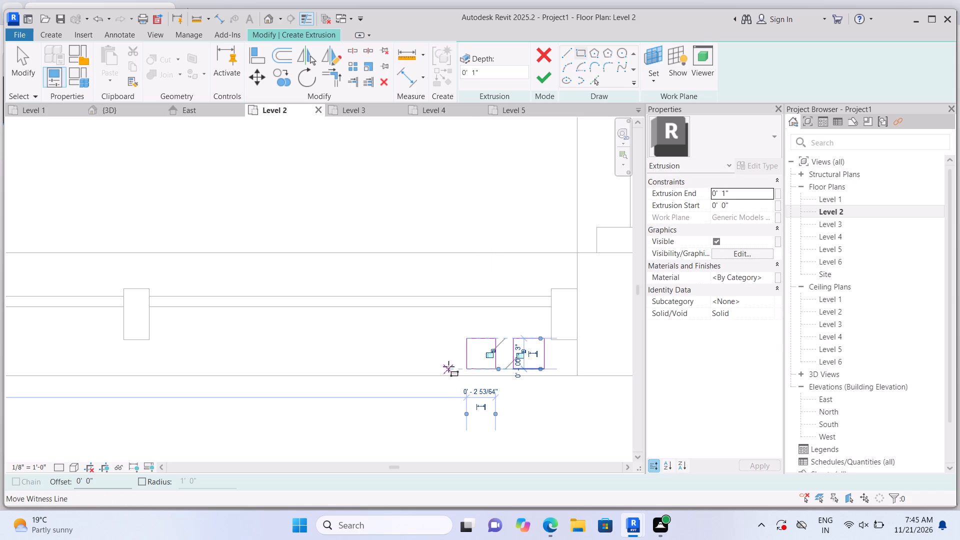
click(448, 366)
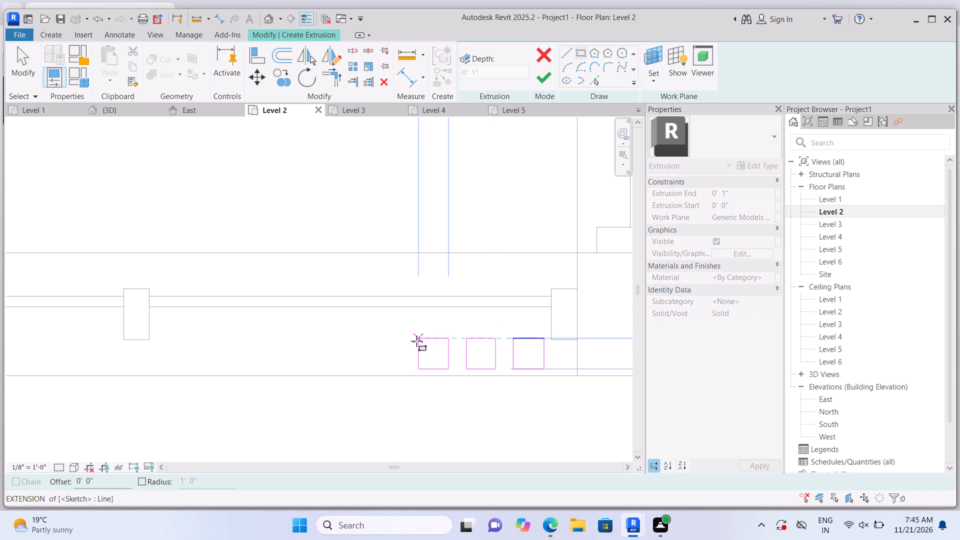
click(416, 341)
click(389, 364)
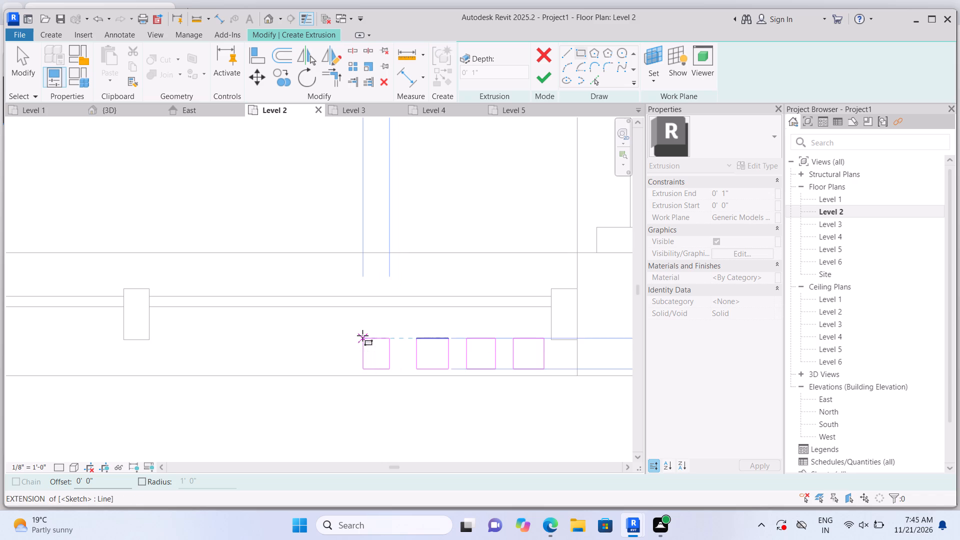
click(359, 334)
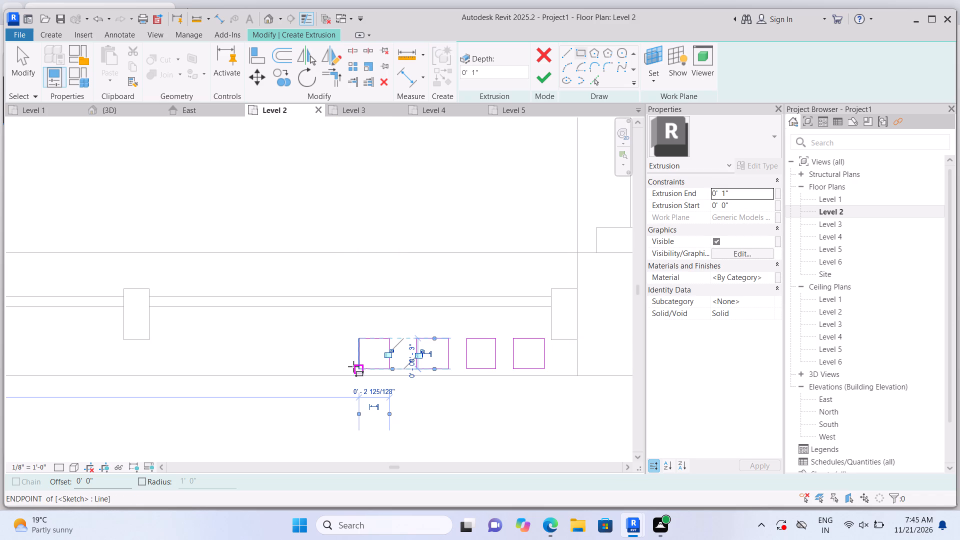
Continue the row away from the corner with three more squares of about 3", similarly spaced and aligned with the first four.
click(332, 365)
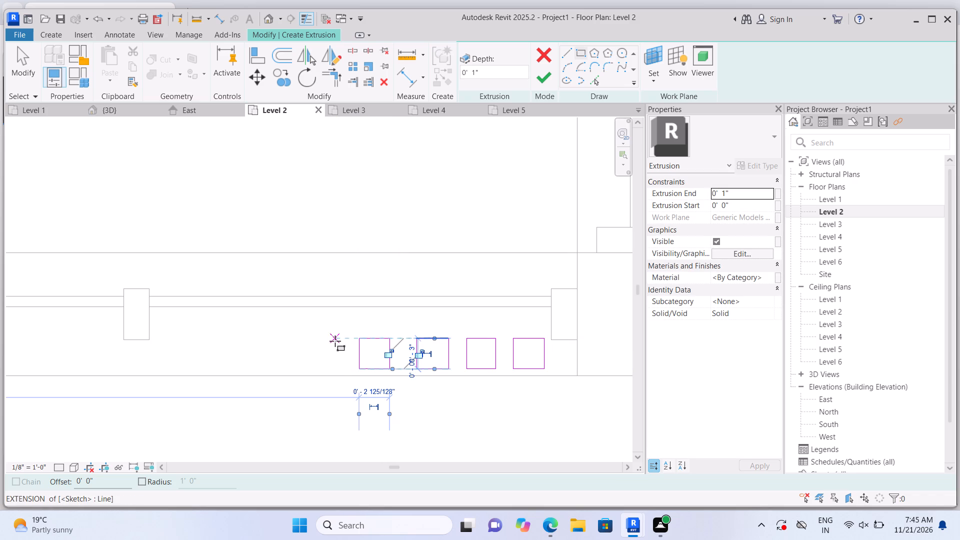
click(335, 336)
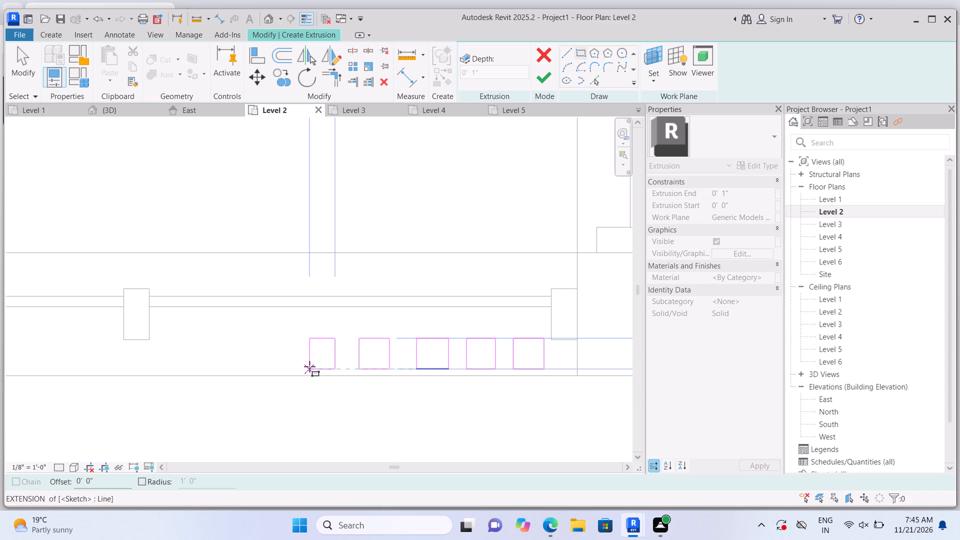
key(Escape)
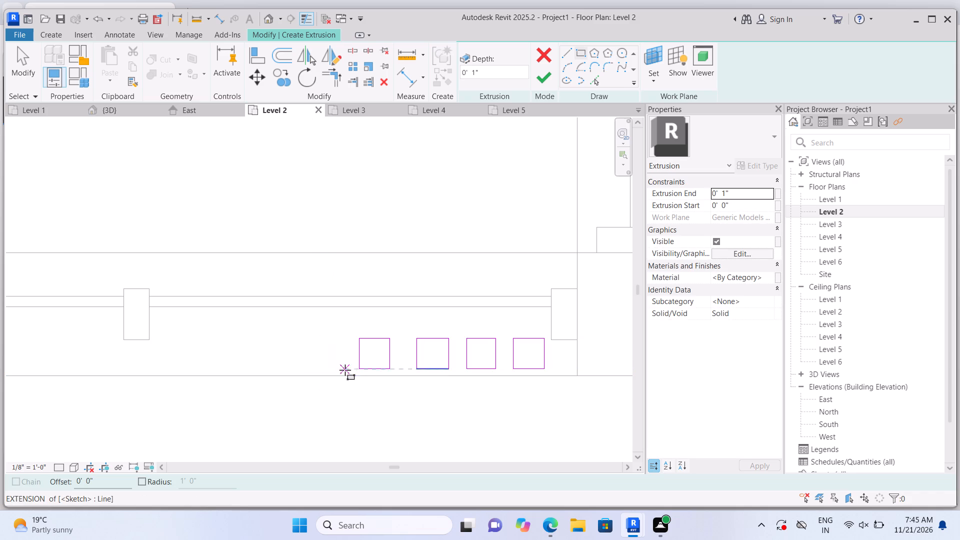
click(340, 366)
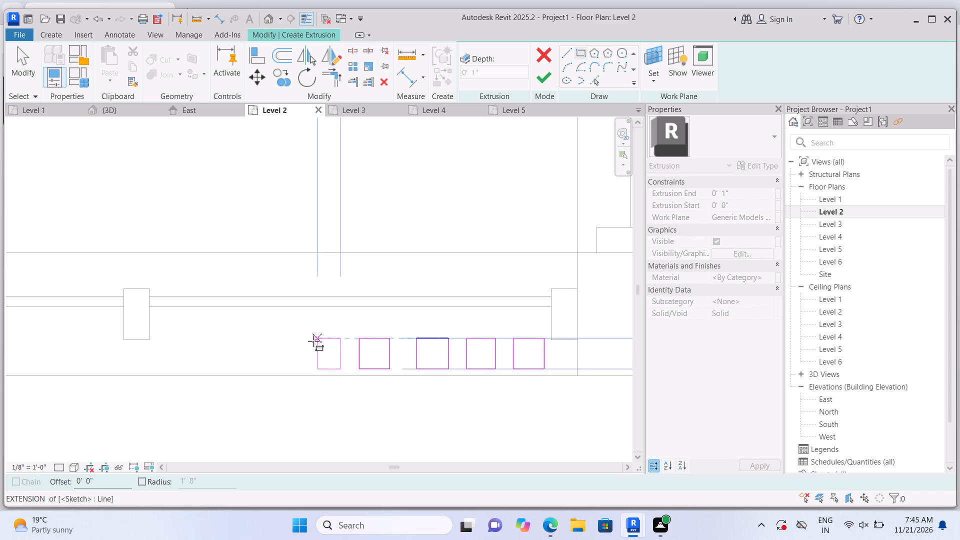
click(307, 340)
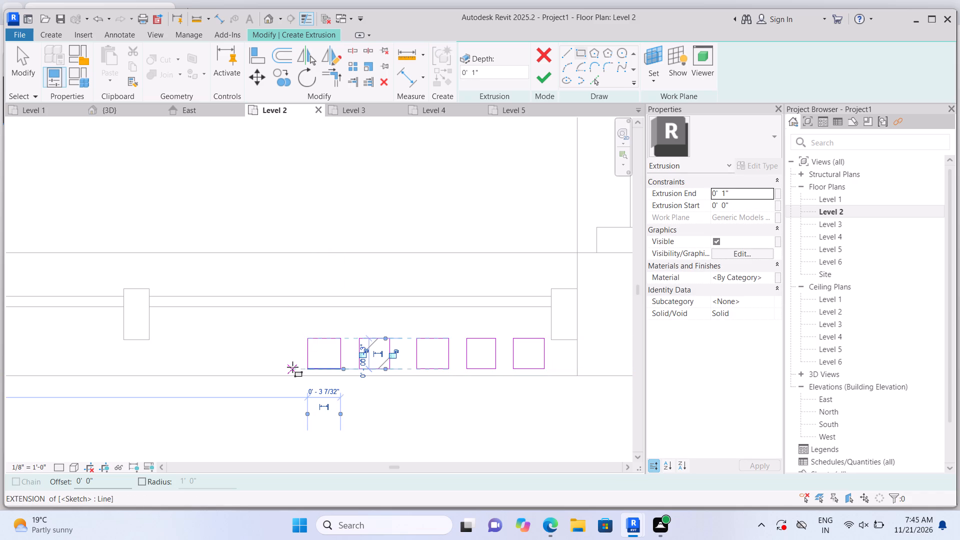
click(291, 367)
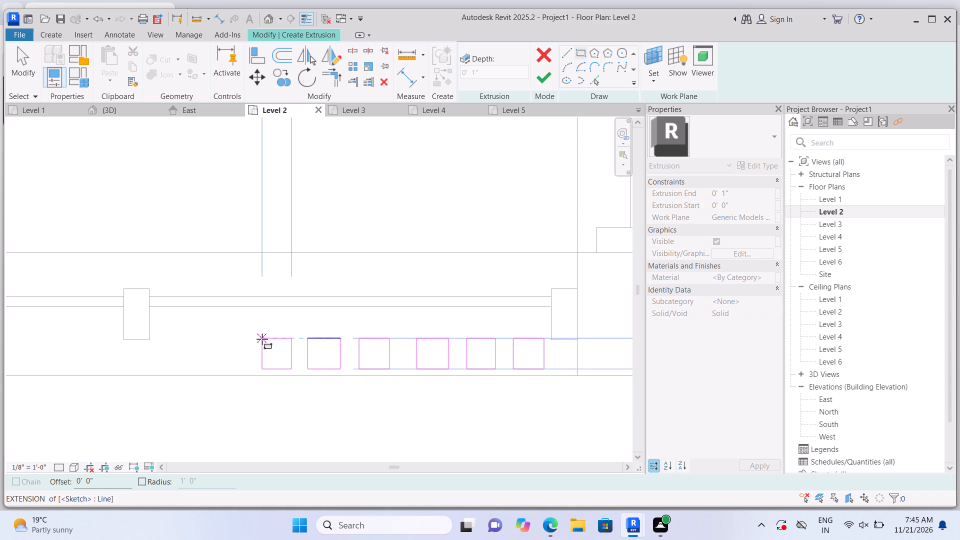
click(262, 339)
drag(245, 368, 243, 363)
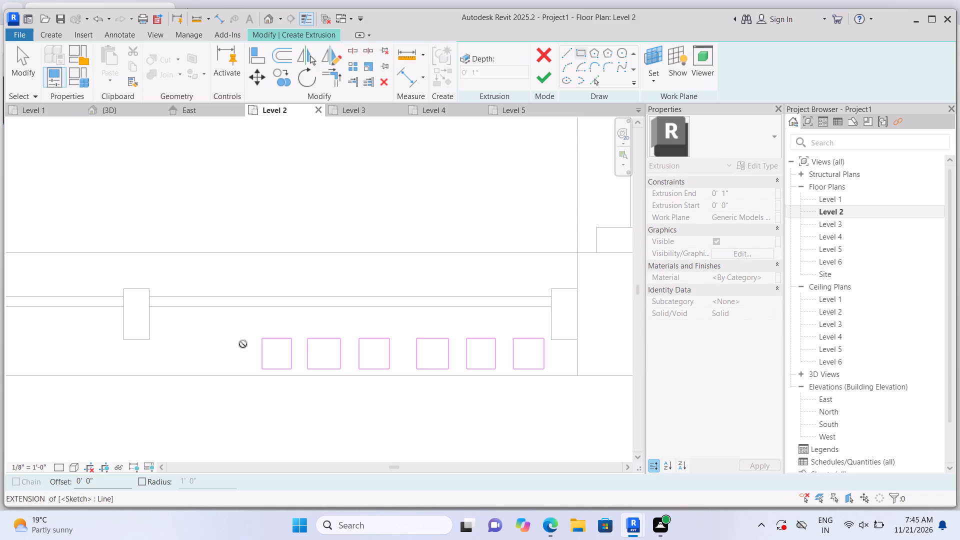
click(216, 337)
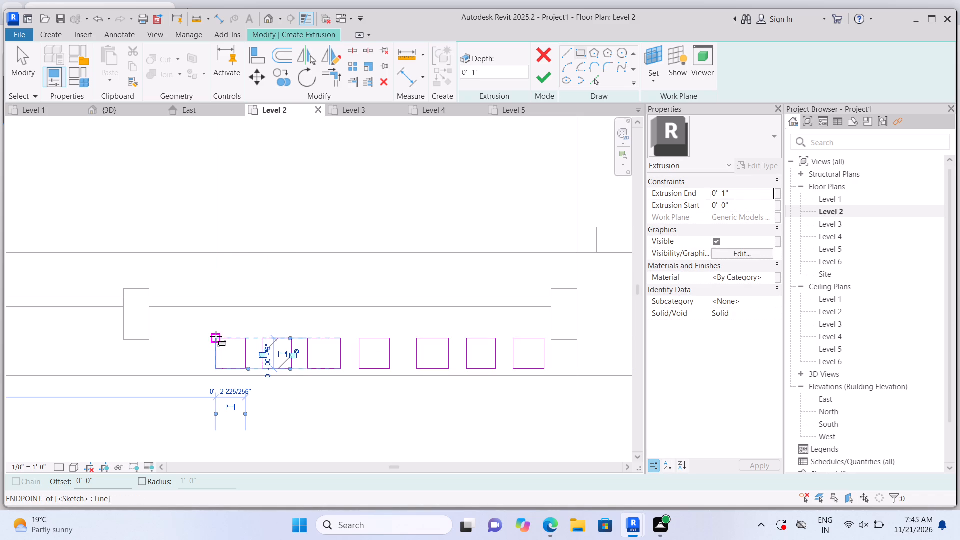
key(Escape)
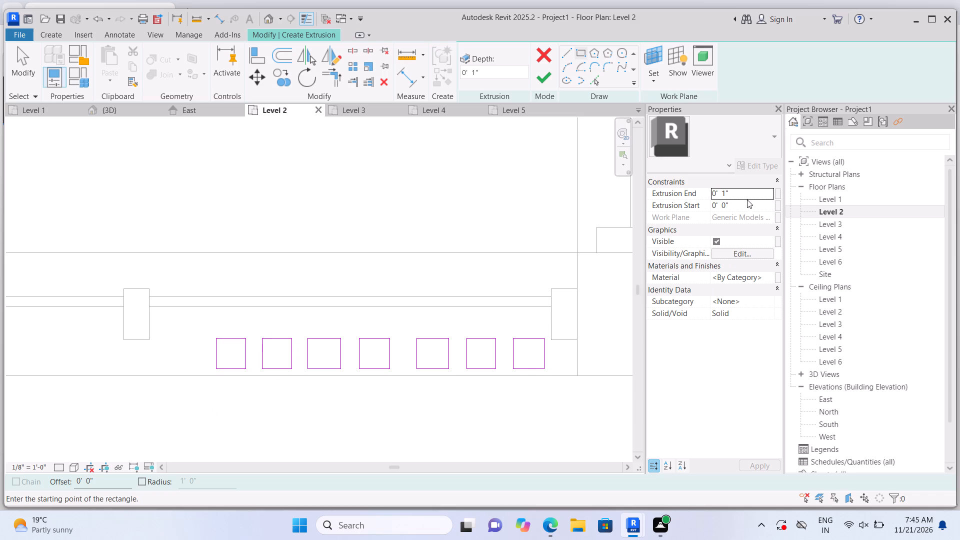
Set the extrusion end to 9" and finish the sketch of the seven squares.
click(746, 194)
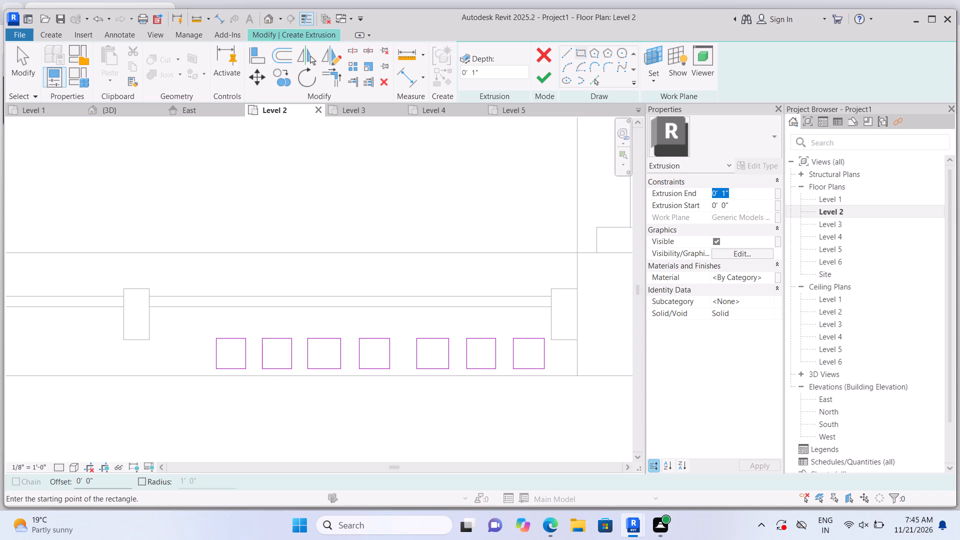
key(BackSpace)
text(9")
key(Return)
click(540, 76)
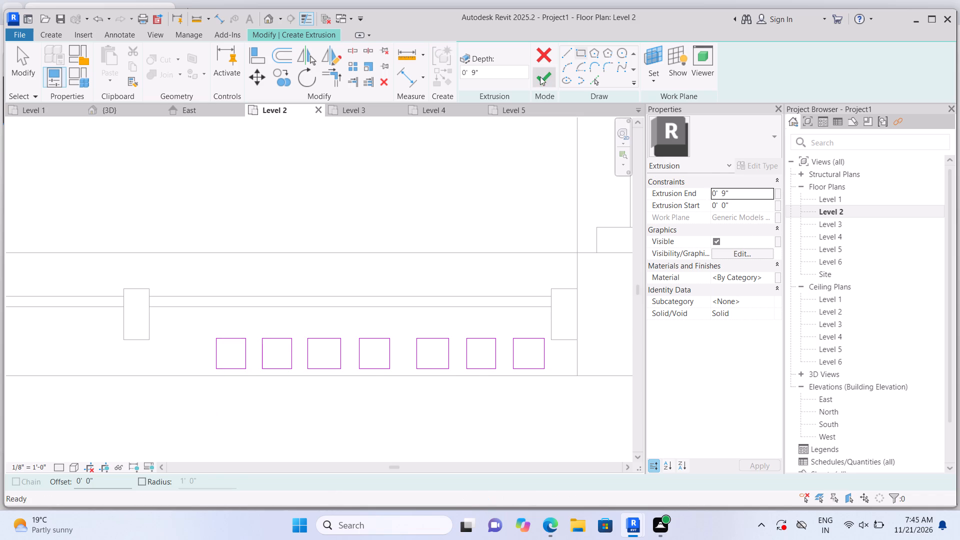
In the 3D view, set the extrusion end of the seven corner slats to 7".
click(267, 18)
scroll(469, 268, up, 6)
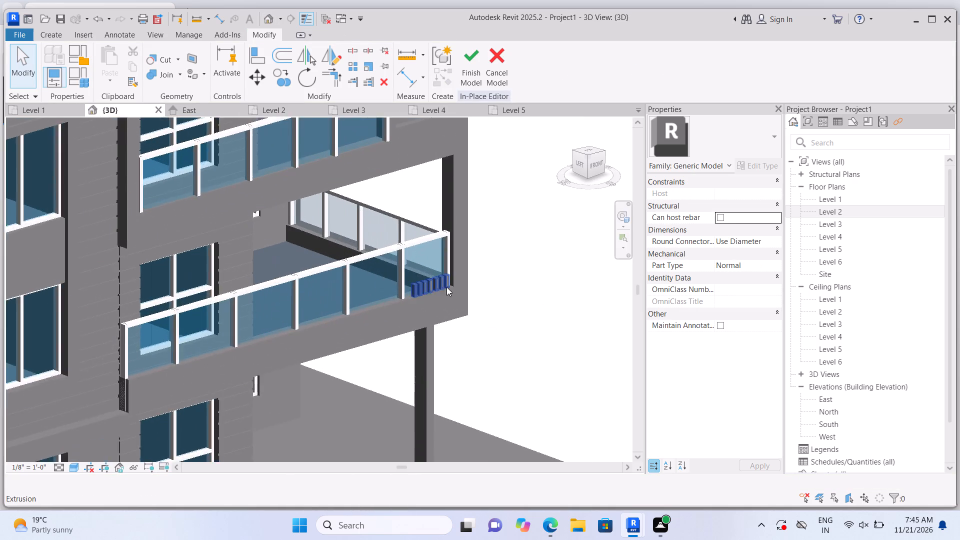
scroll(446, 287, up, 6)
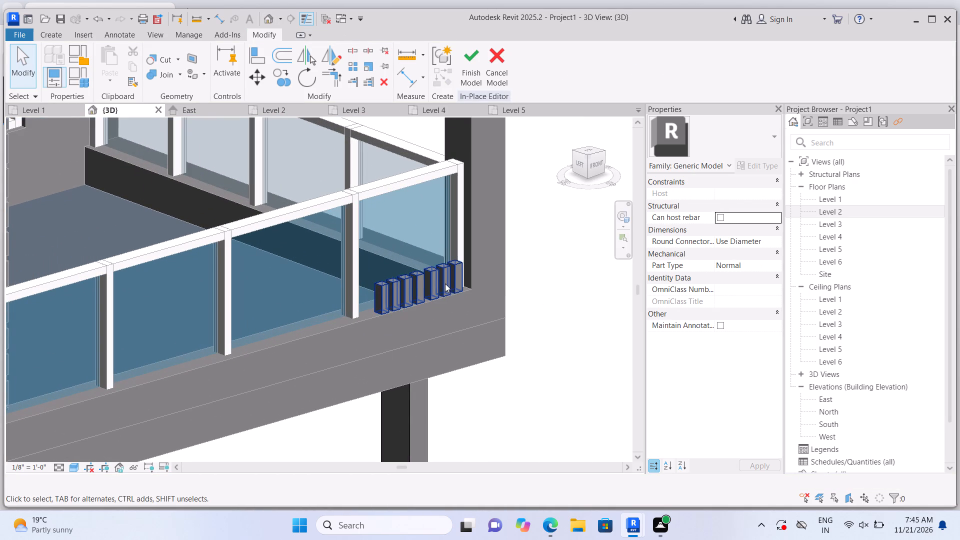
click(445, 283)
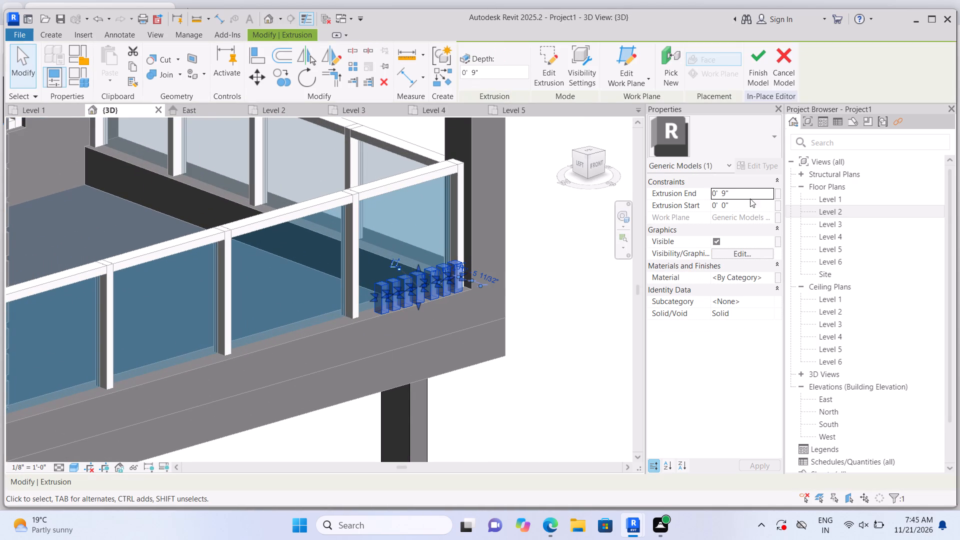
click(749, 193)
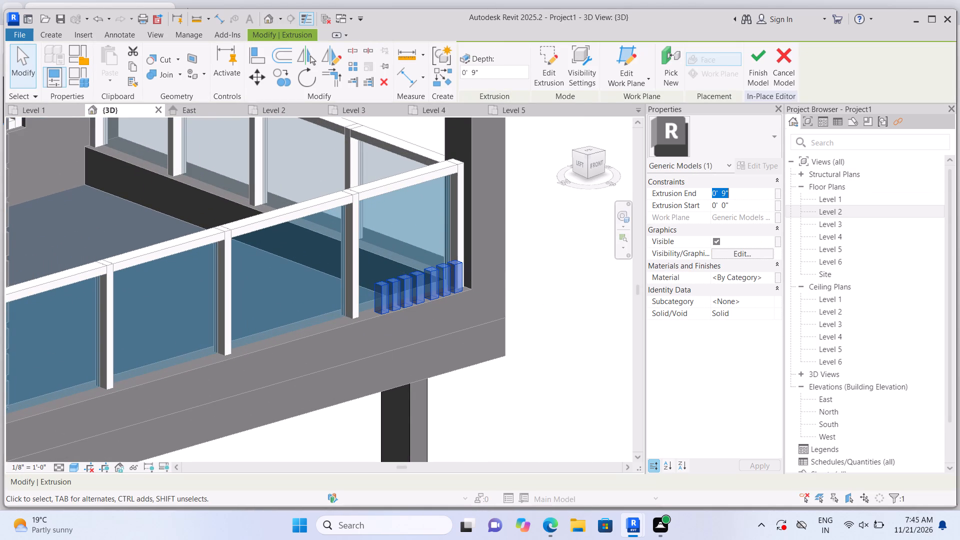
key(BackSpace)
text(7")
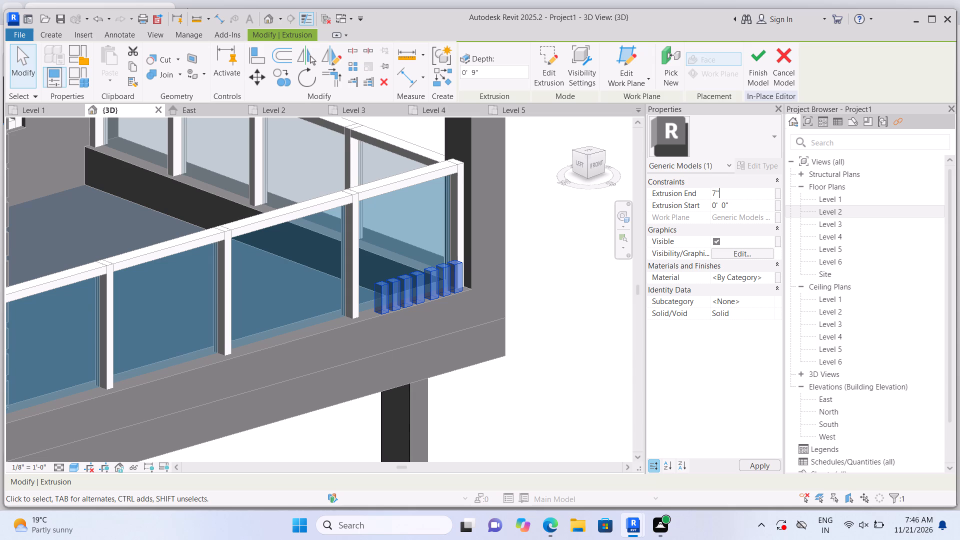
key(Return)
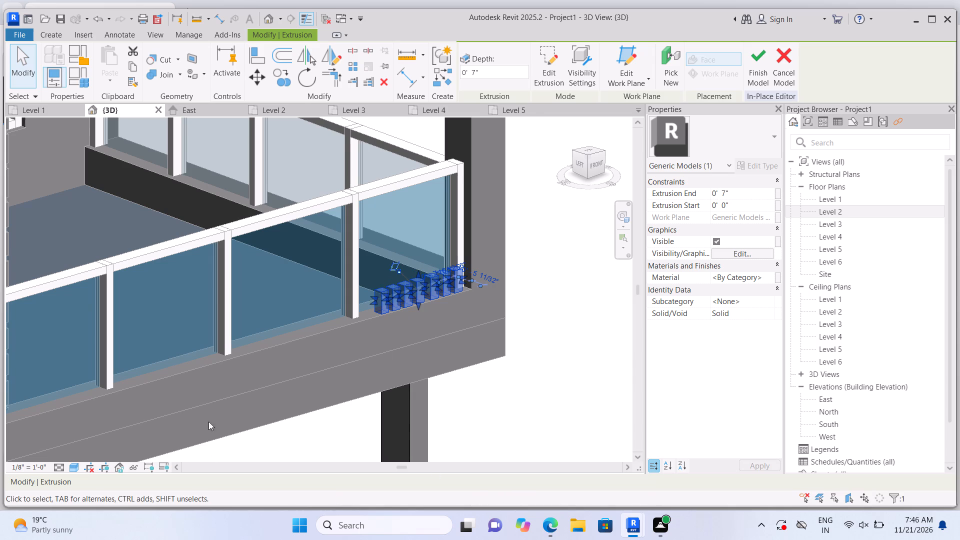
In the 3D view, stretch the seven slats upward to about 8' 5", reaching the balcony edge above.
scroll(297, 399, up, 1)
scroll(430, 302, up, 2)
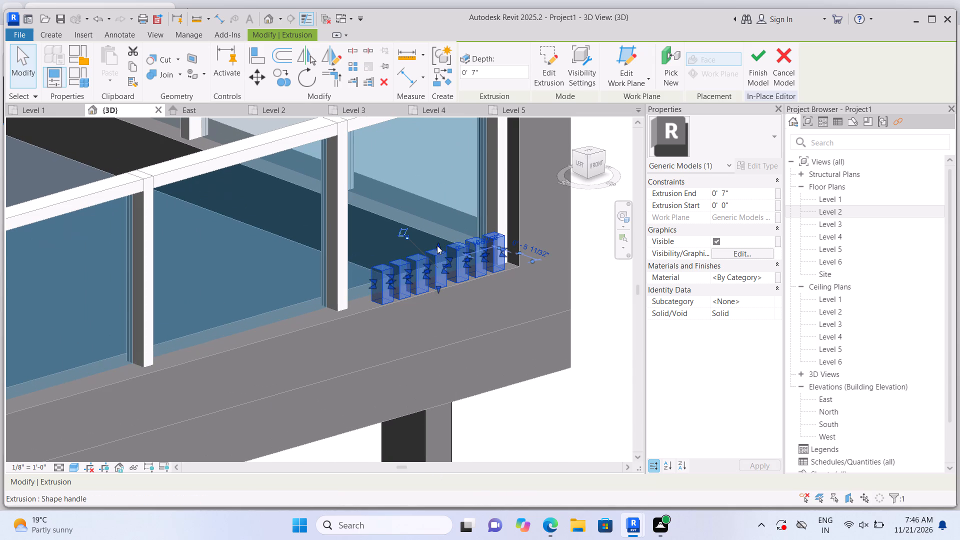
drag(437, 245, 438, 149)
click(438, 149)
scroll(424, 336, down, 7)
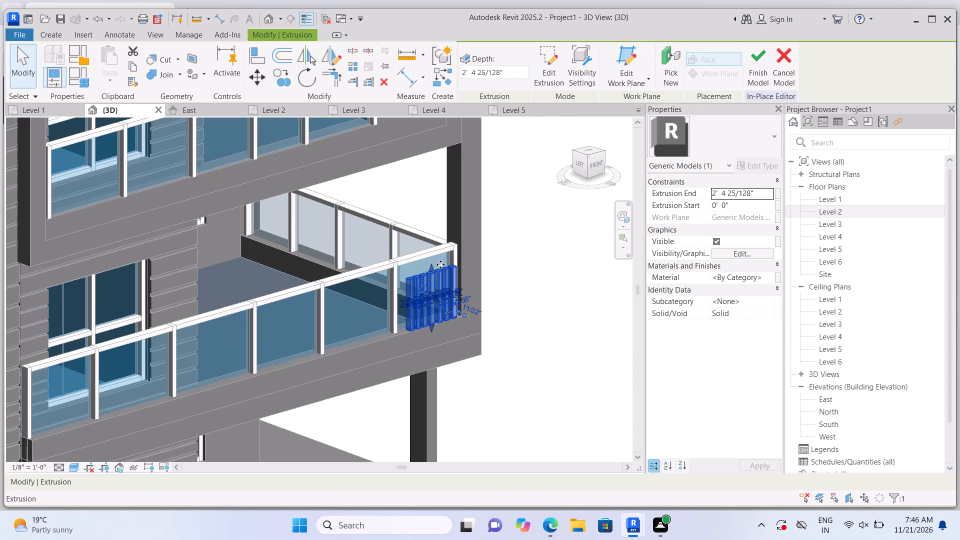
drag(430, 263, 423, 139)
click(527, 236)
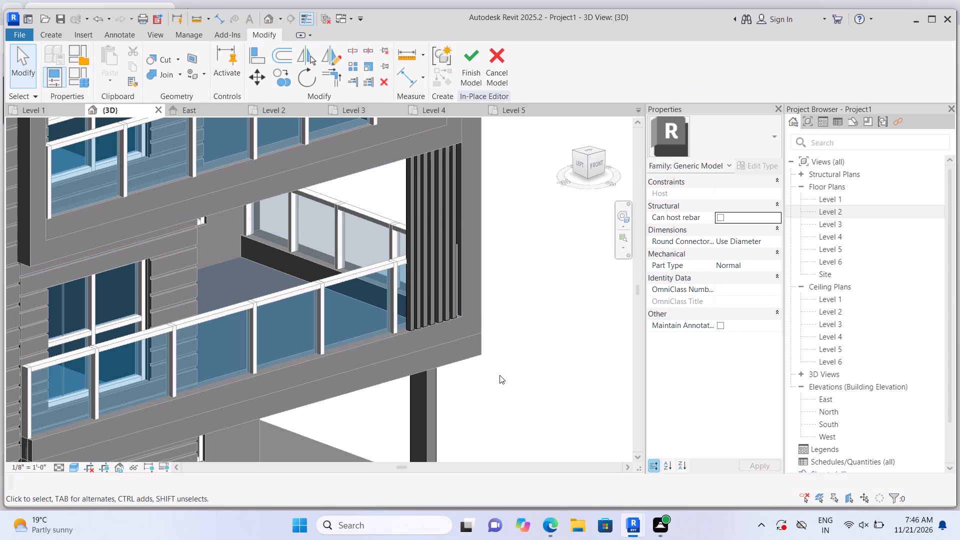
Stretch the top of the slats slightly further up into the balcony beam above and review the corner from outside.
scroll(526, 415, down, 3)
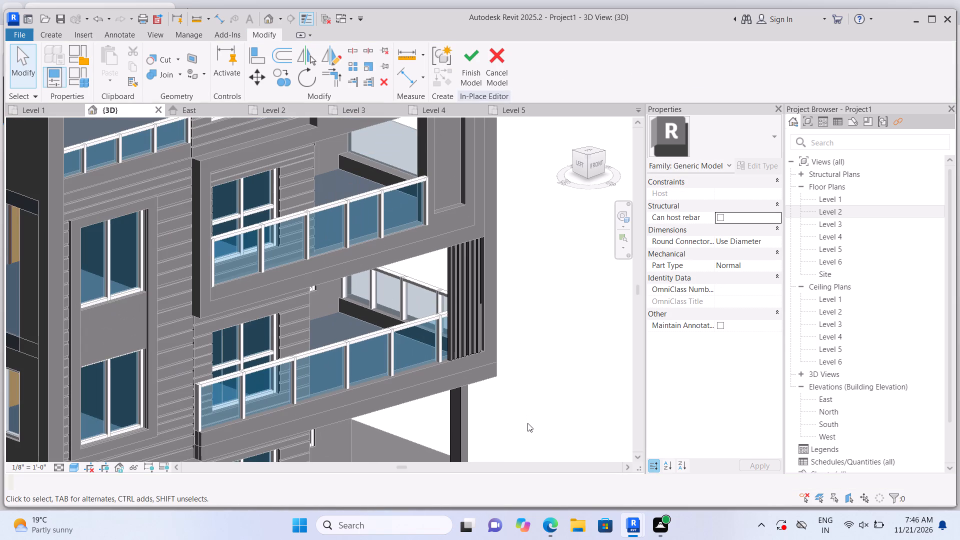
right_drag(526, 421, 521, 309)
scroll(561, 348, down, 2)
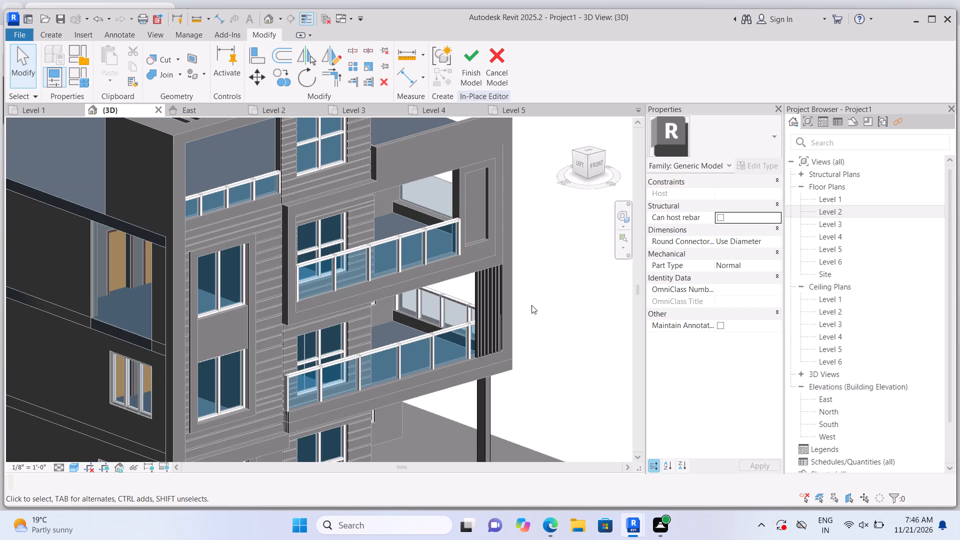
scroll(527, 302, up, 4)
click(467, 266)
scroll(467, 264, up, 3)
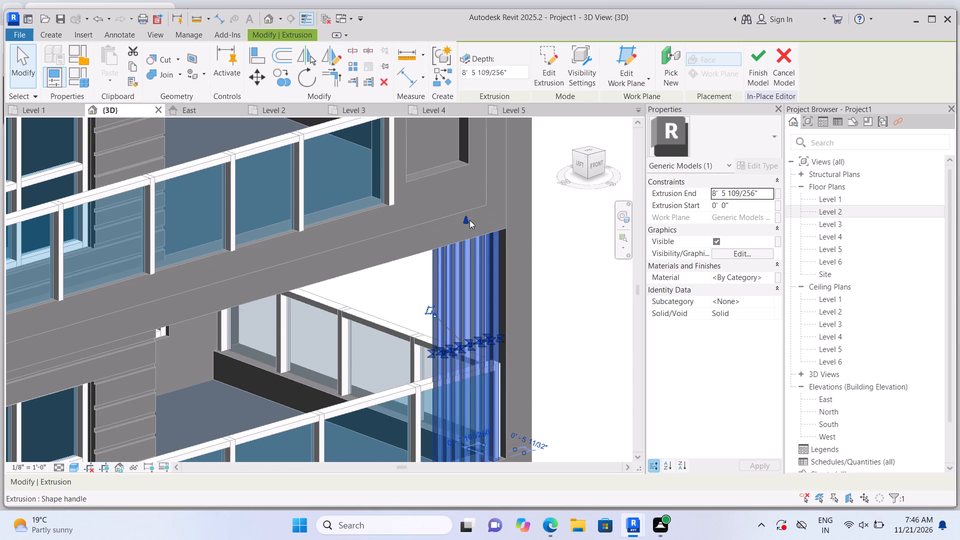
drag(464, 216, 455, 189)
click(557, 240)
scroll(556, 241, down, 4)
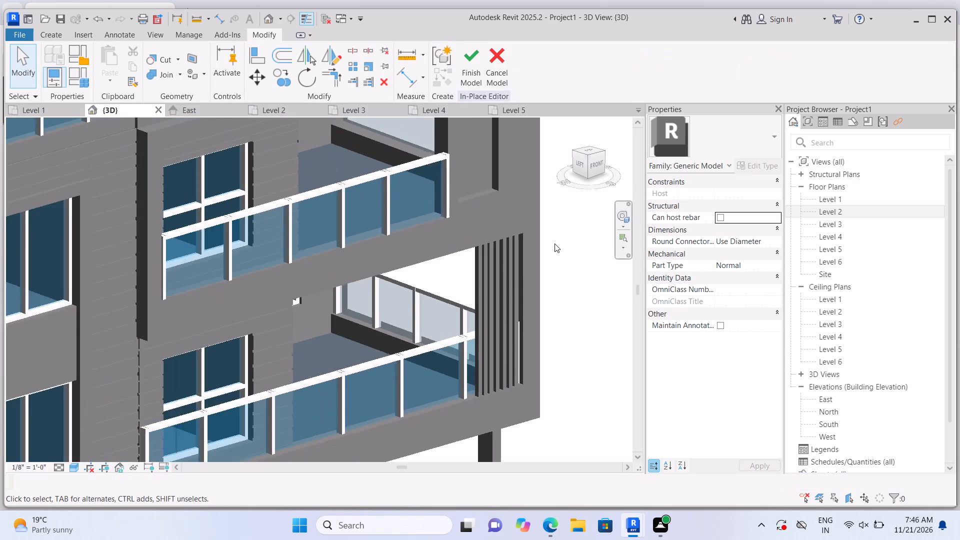
scroll(554, 243, down, 6)
scroll(569, 276, up, 1)
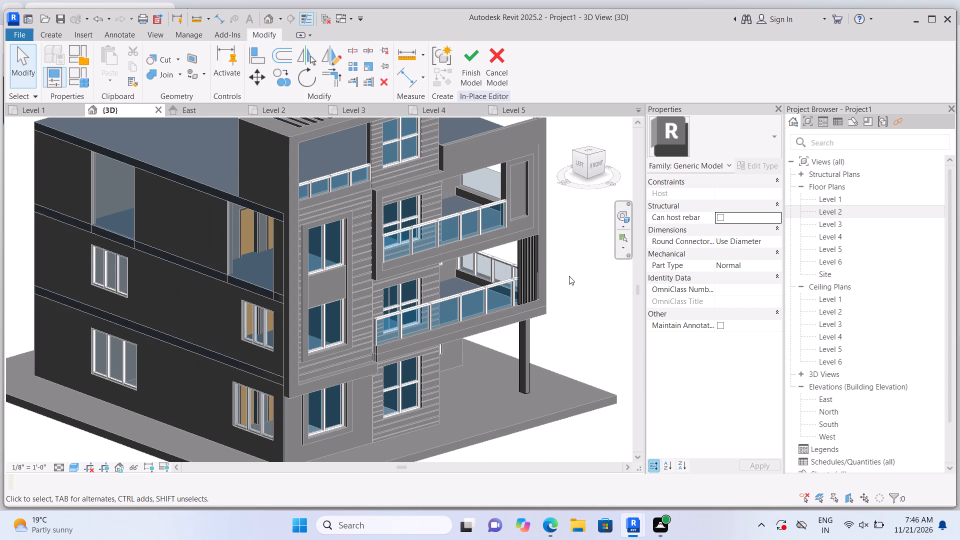
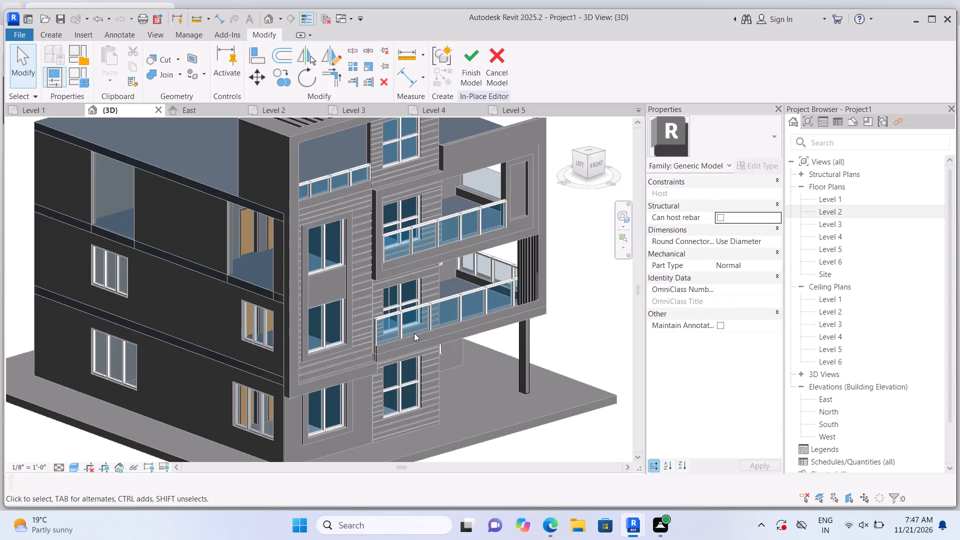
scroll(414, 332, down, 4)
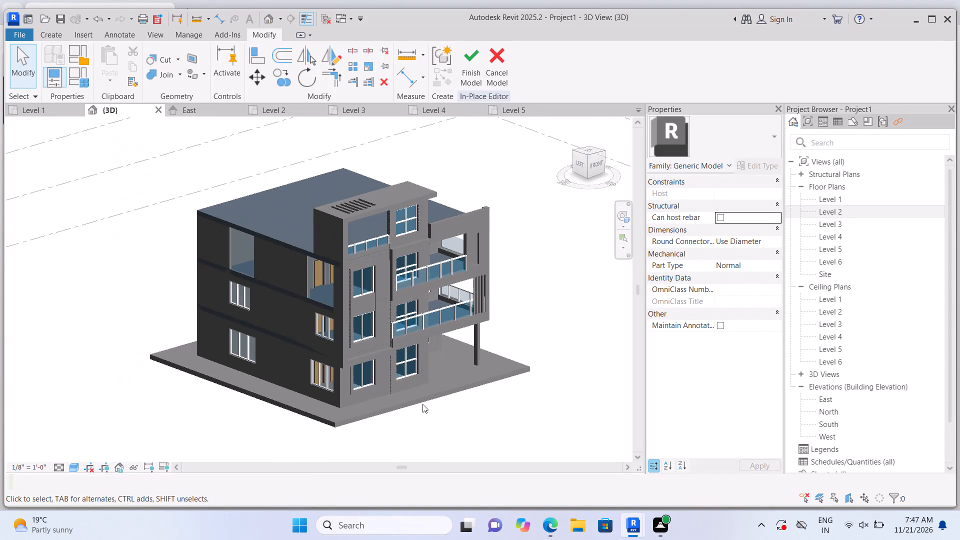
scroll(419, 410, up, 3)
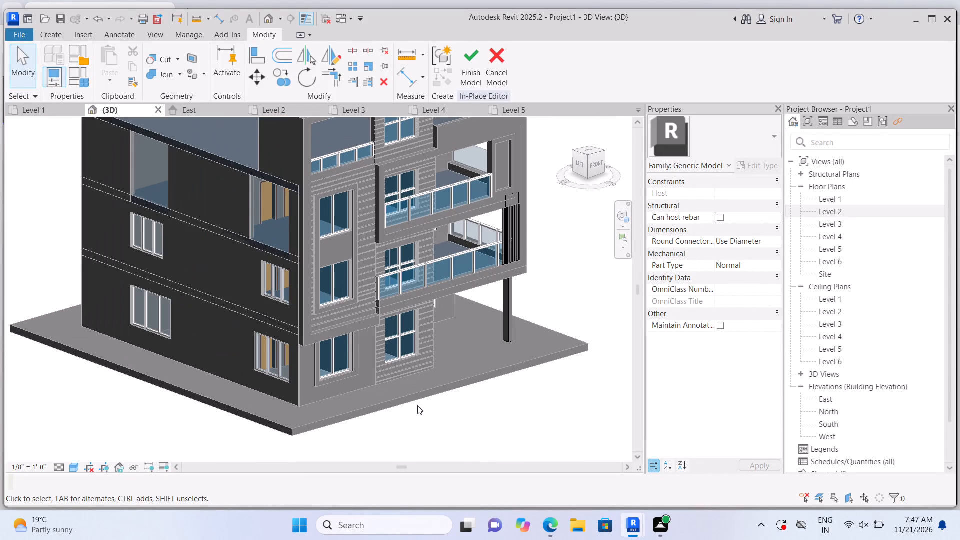
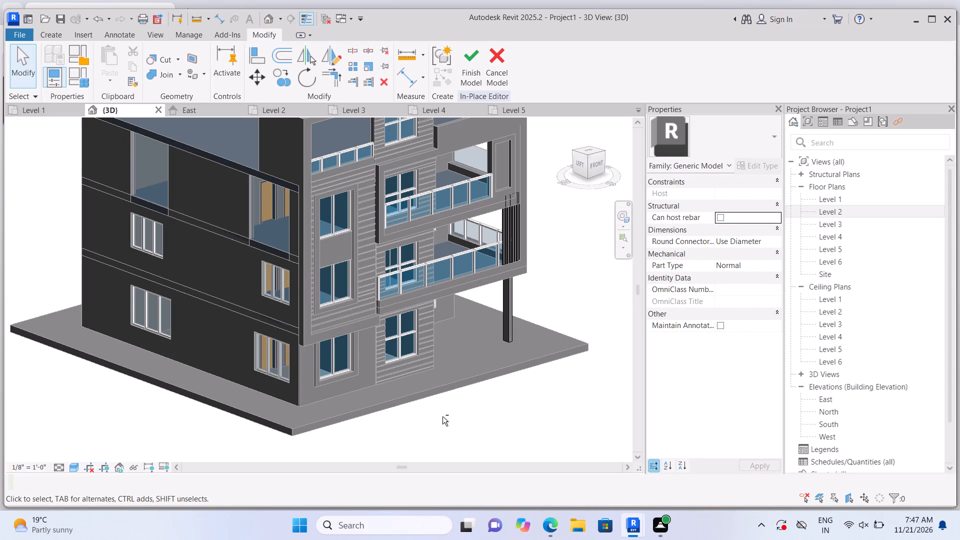
Examine the building's side and front facades and the ground-floor base slab from several angles.
scroll(412, 422, up, 2)
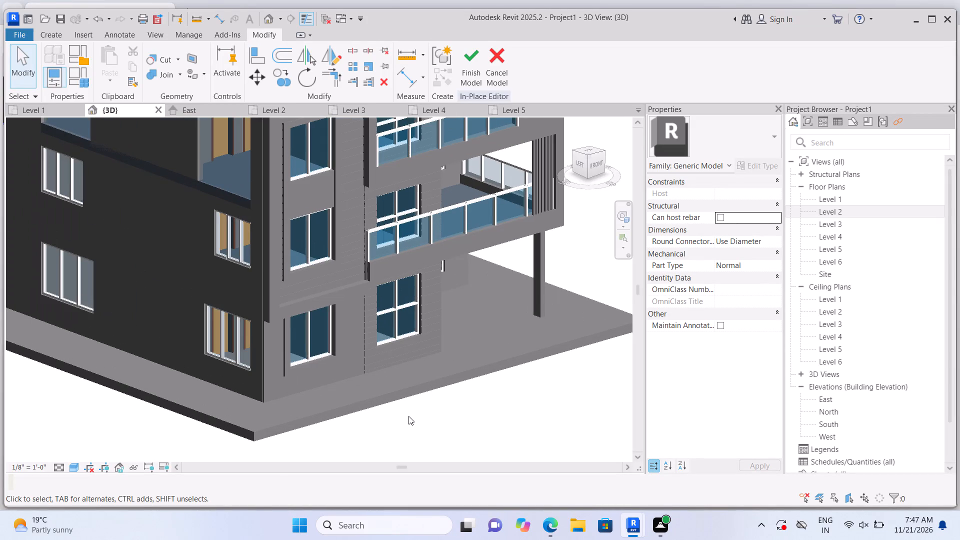
scroll(390, 411, down, 4)
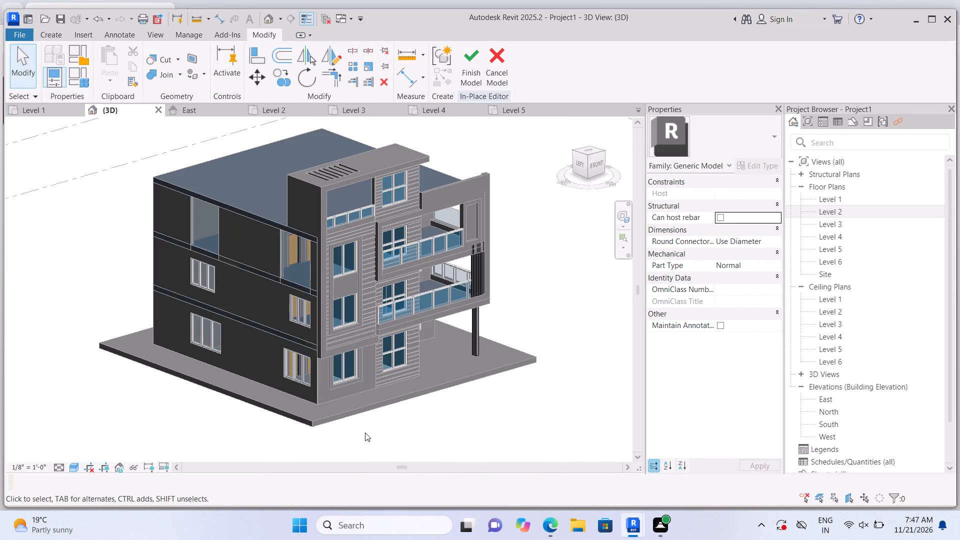
shift+middle_drag(368, 433, 322, 410)
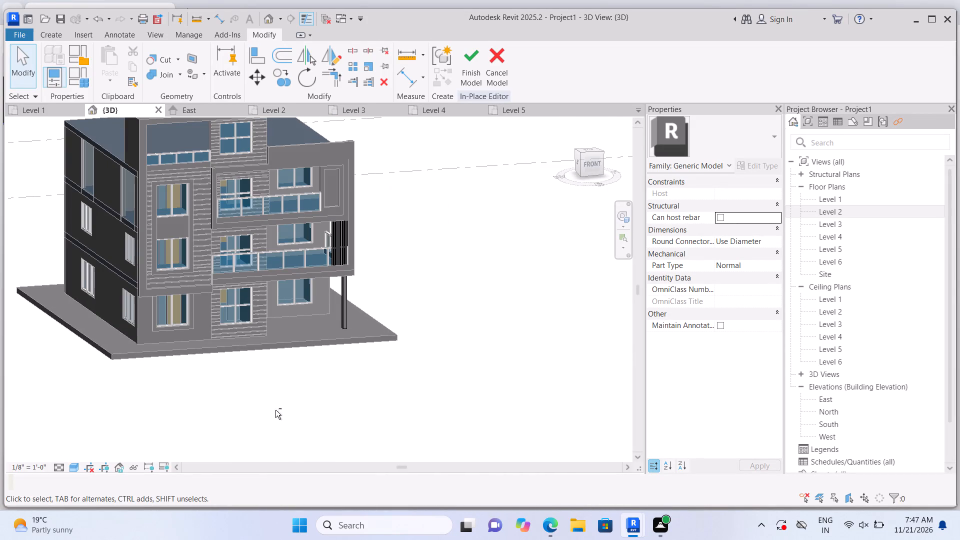
shift+middle_drag(192, 403, 185, 403)
scroll(274, 394, down, 2)
shift+middle_drag(168, 407, 154, 407)
shift+drag(167, 407, 81, 388)
shift+middle_drag(154, 407, 81, 388)
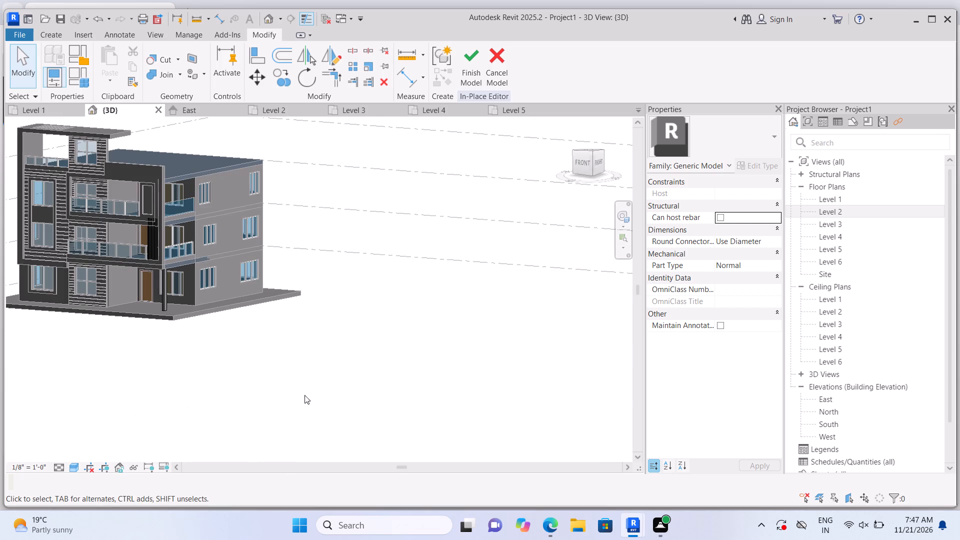
scroll(352, 418, down, 3)
scroll(60, 377, up, 9)
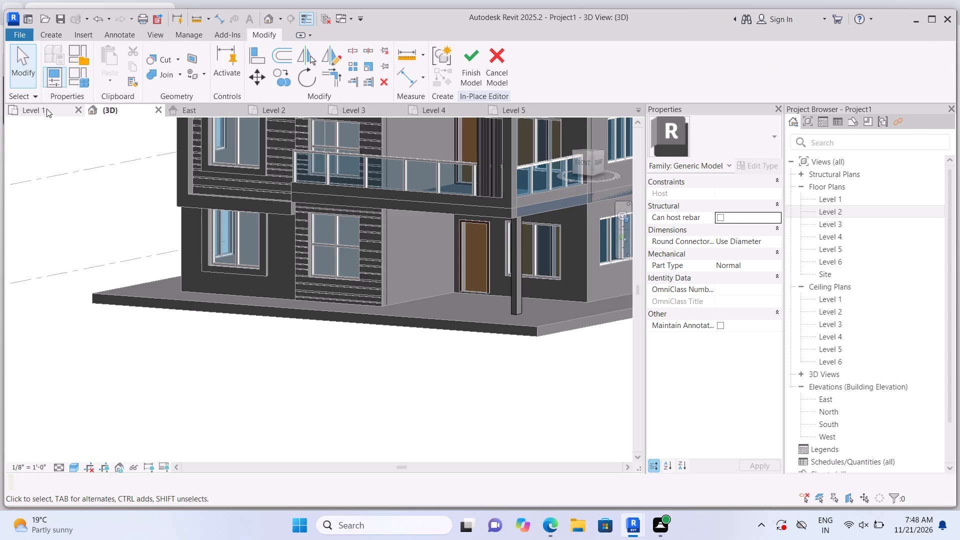
Extrude a rectangle about 18'-11" long and as high as the slab edge, using the base slab's front edge face as work plane.
click(54, 37)
click(116, 72)
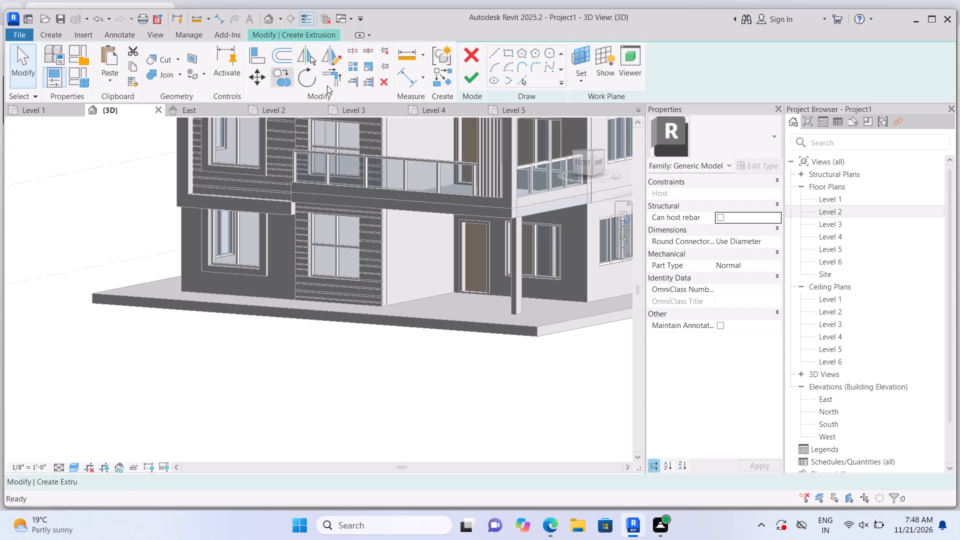
click(650, 80)
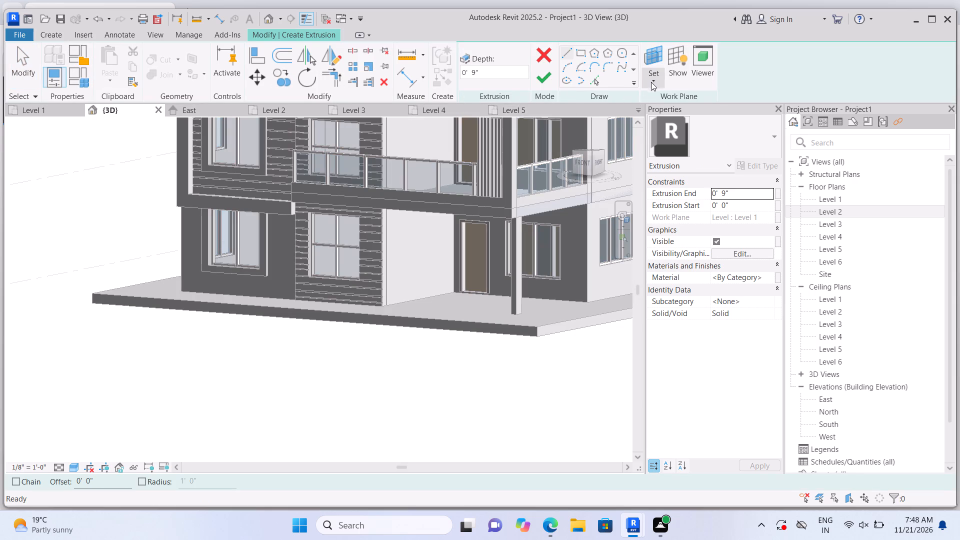
click(660, 126)
scroll(253, 346, up, 1)
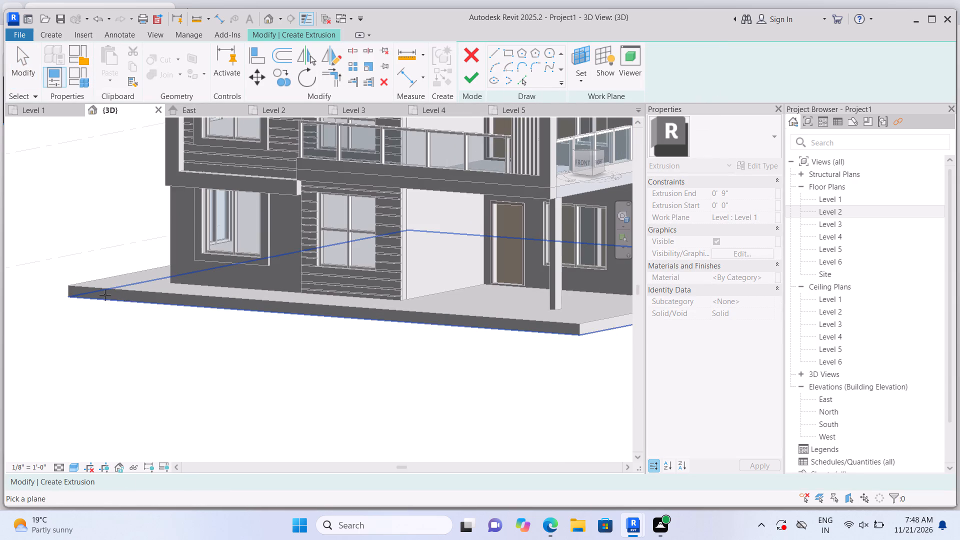
scroll(95, 290, up, 2)
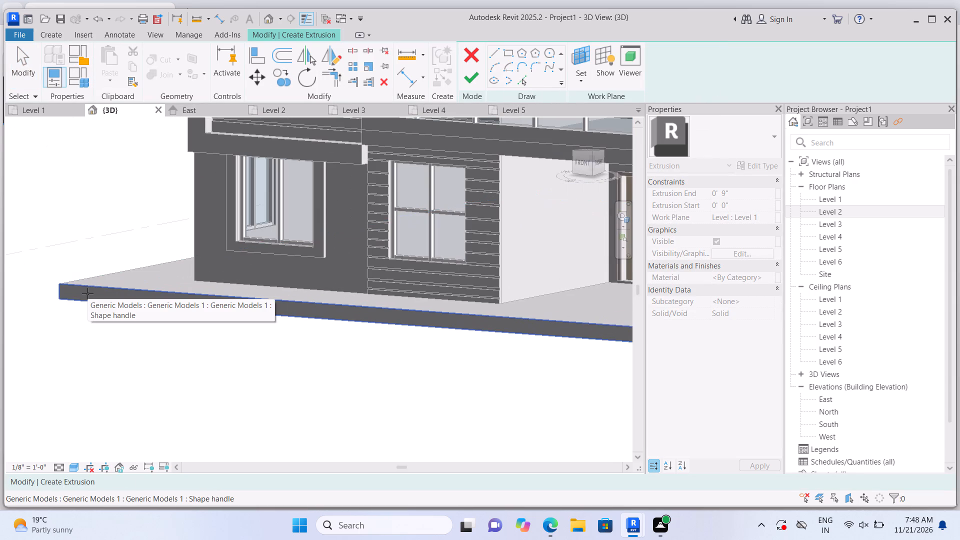
scroll(87, 293, up, 2)
click(89, 293)
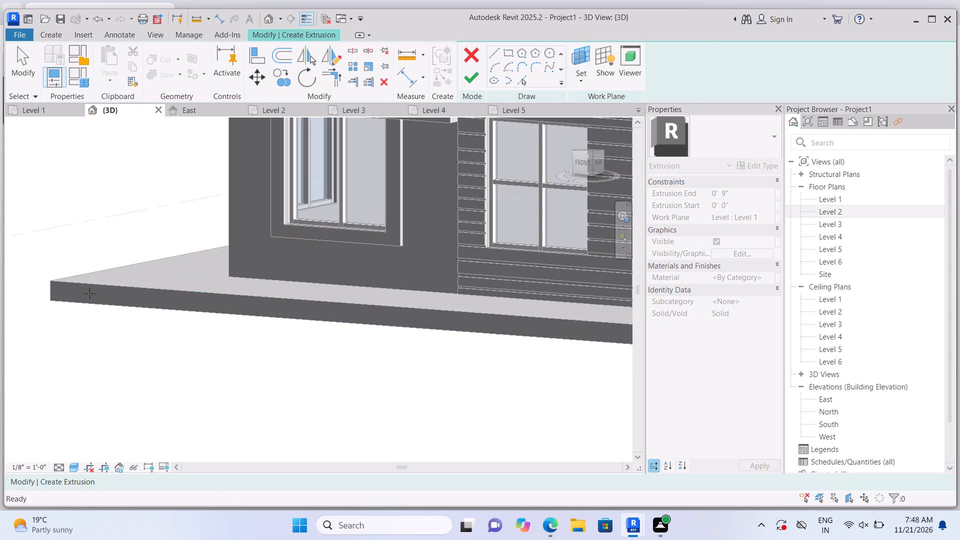
click(580, 57)
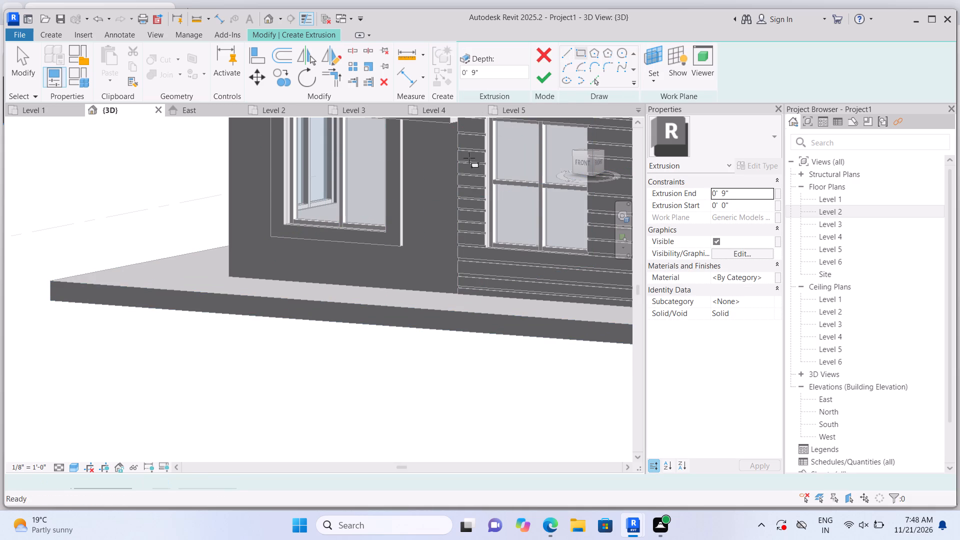
click(52, 299)
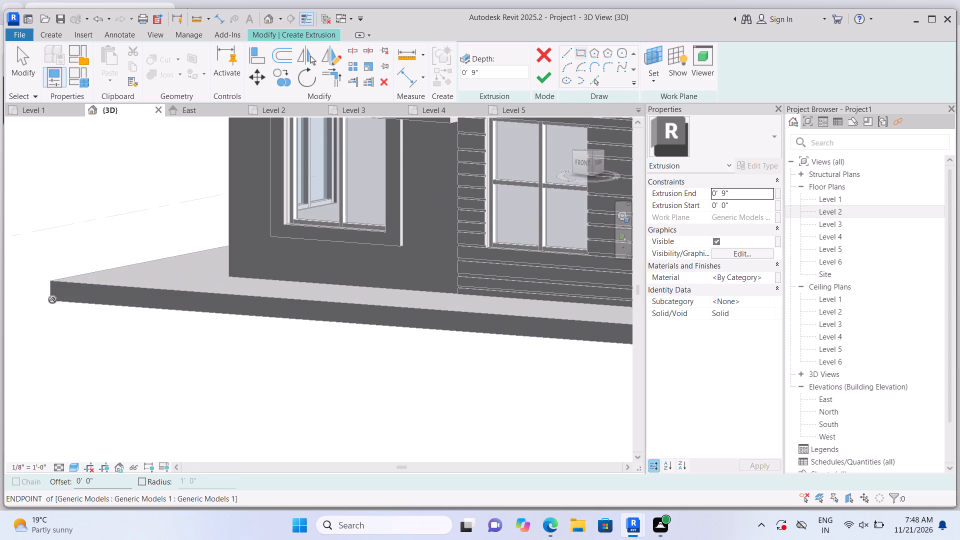
click(372, 304)
click(544, 75)
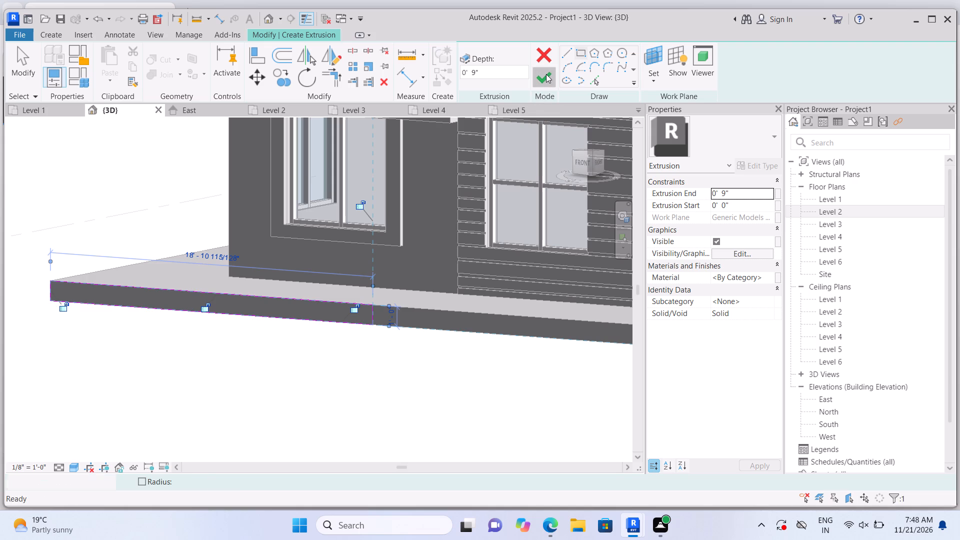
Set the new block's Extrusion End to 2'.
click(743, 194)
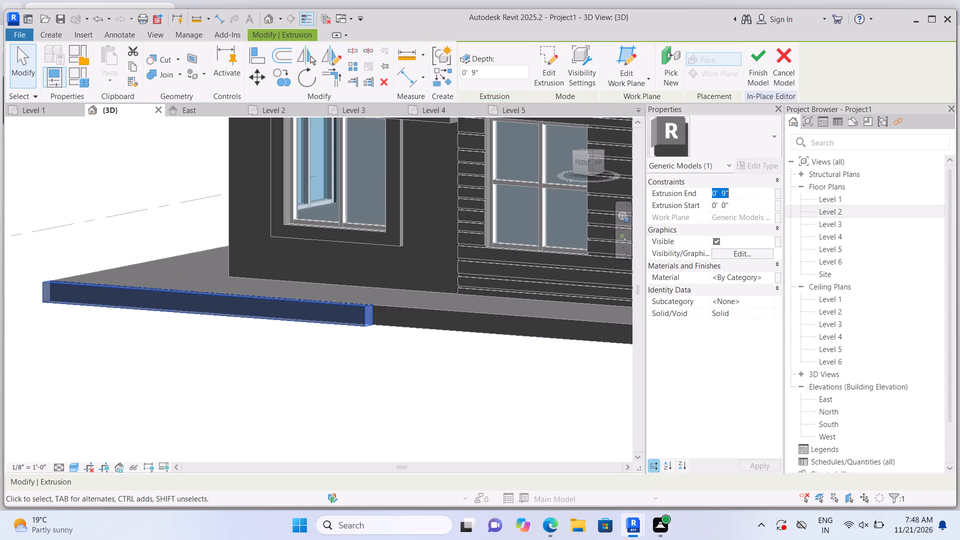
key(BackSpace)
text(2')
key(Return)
Lengthen the new block along the base slab's front edge, stretching its inner end toward the entrance porch.
scroll(337, 409, down, 8)
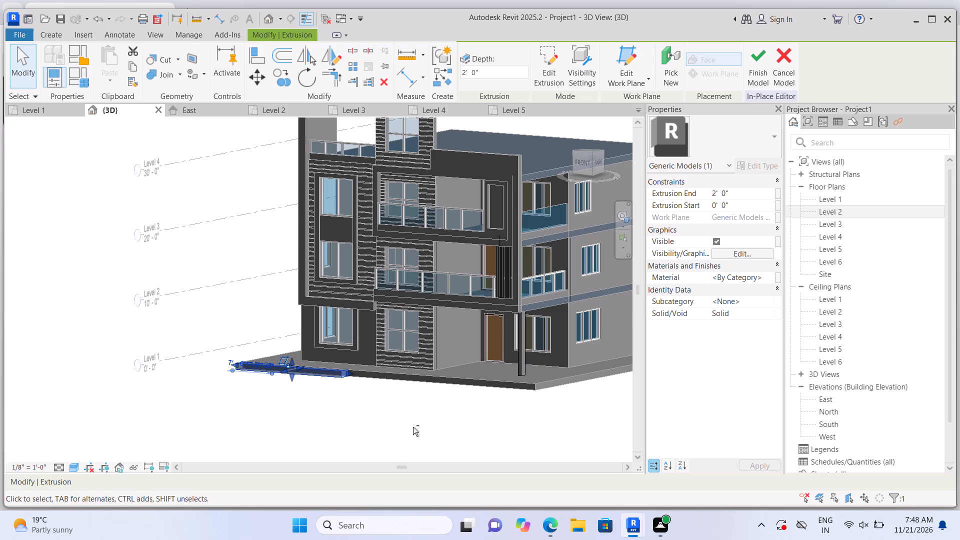
shift+drag(451, 429, 422, 448)
scroll(448, 371, down, 2)
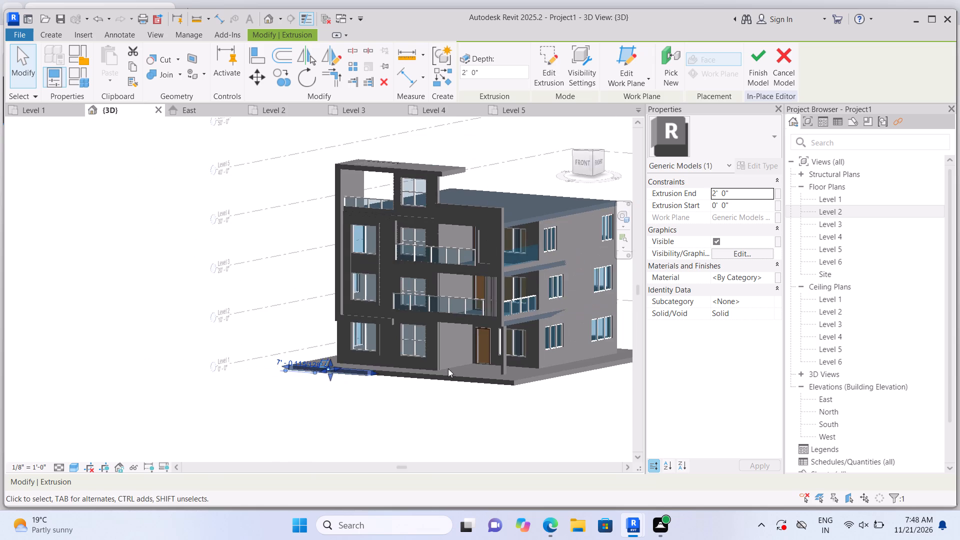
shift+drag(446, 437, 404, 459)
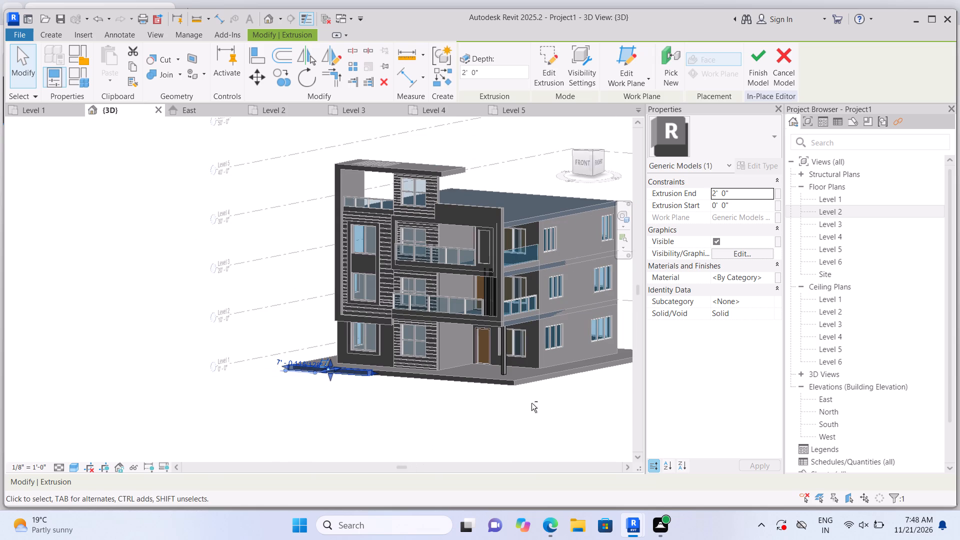
shift+drag(519, 413, 471, 445)
shift+middle_click(471, 445)
shift+middle_drag(534, 412, 494, 431)
shift+drag(505, 426, 494, 431)
shift+middle_click(494, 431)
scroll(239, 483, up, 2)
scroll(383, 459, up, 6)
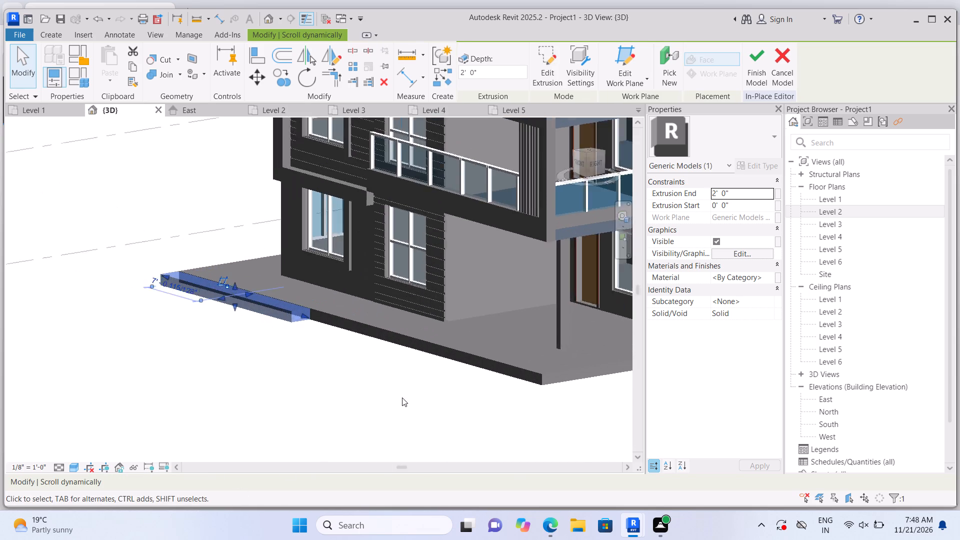
scroll(402, 397, up, 4)
scroll(307, 339, down, 1)
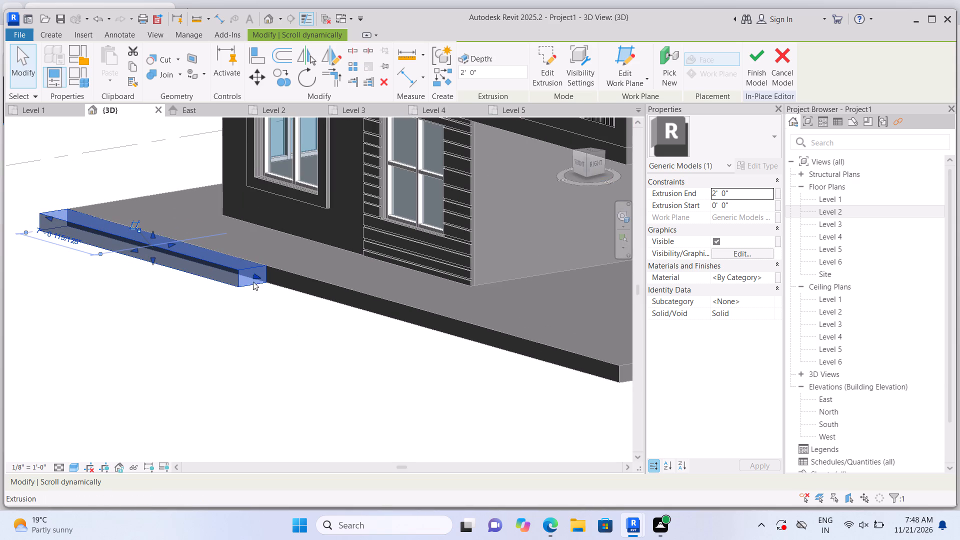
drag(254, 273, 334, 285)
scroll(331, 282, down, 2)
scroll(328, 311, up, 3)
drag(336, 286, 311, 283)
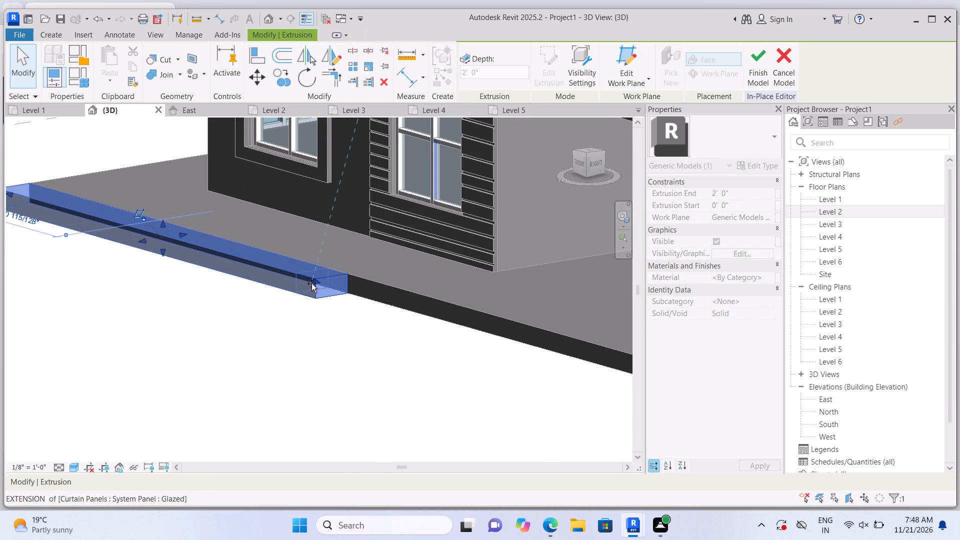
drag(311, 283, 341, 288)
click(341, 288)
scroll(342, 285, down, 4)
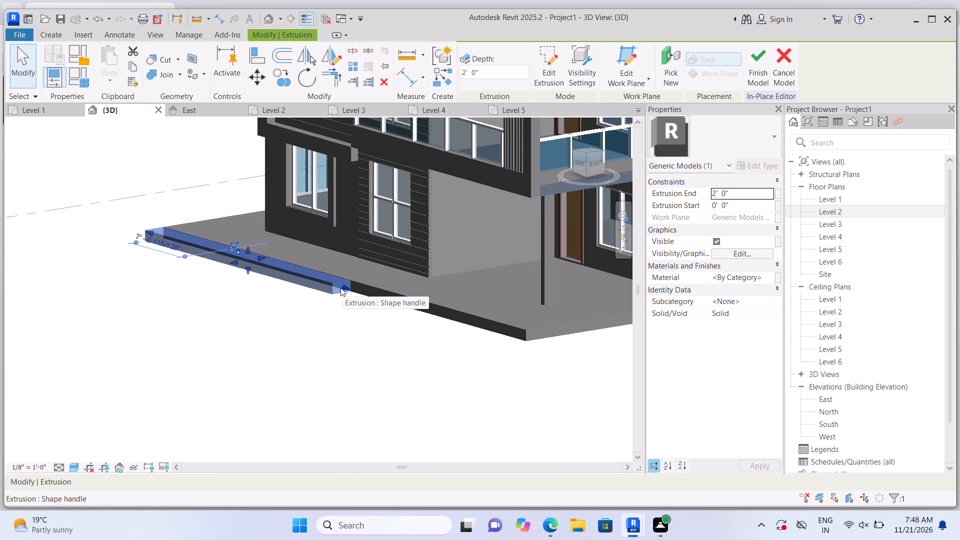
Raise the top face of the block so it forms a low wall in front of the ground-floor window.
scroll(275, 285, up, 1)
drag(242, 242, 248, 201)
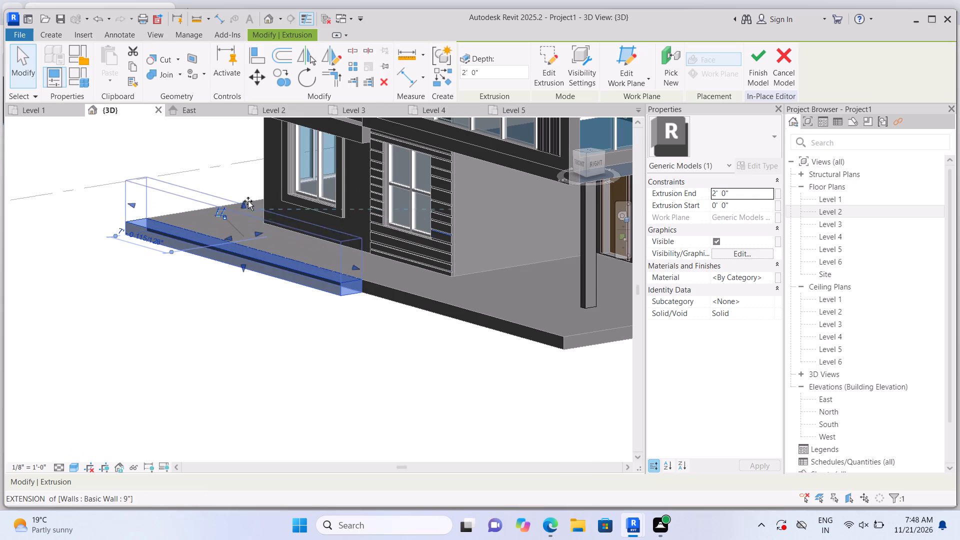
drag(248, 201, 255, 170)
click(255, 170)
click(243, 308)
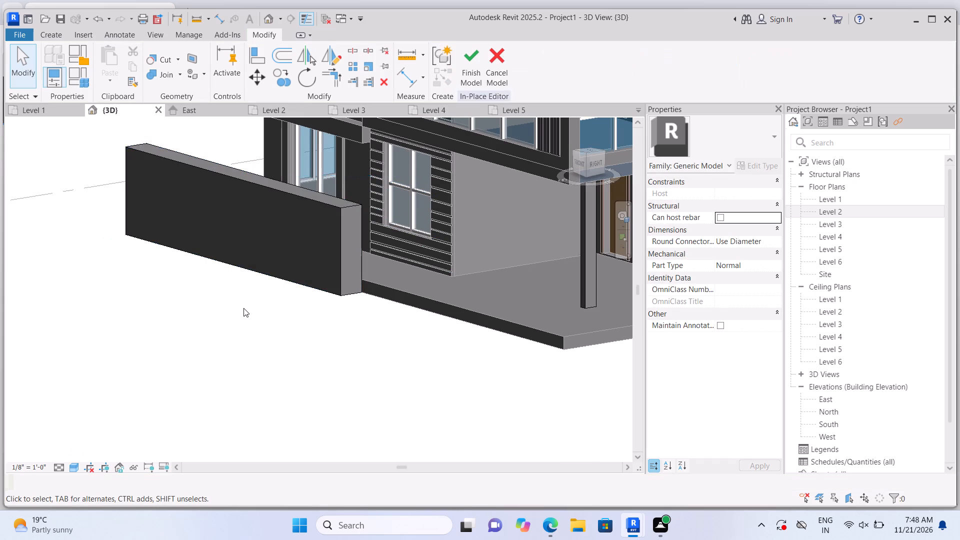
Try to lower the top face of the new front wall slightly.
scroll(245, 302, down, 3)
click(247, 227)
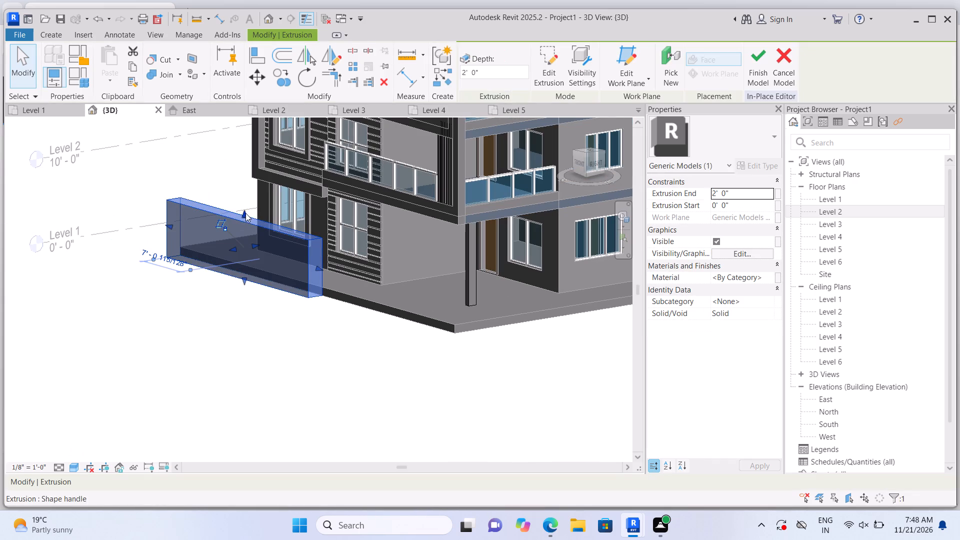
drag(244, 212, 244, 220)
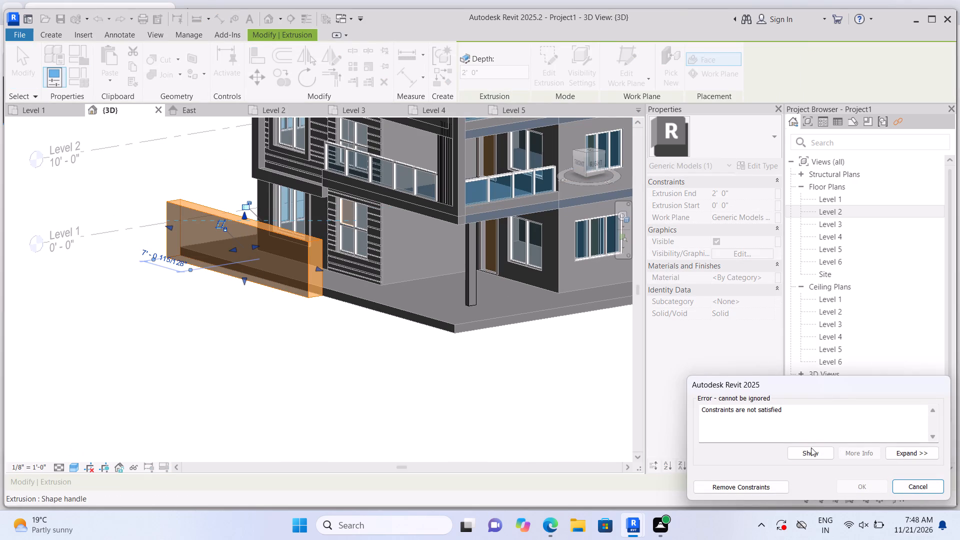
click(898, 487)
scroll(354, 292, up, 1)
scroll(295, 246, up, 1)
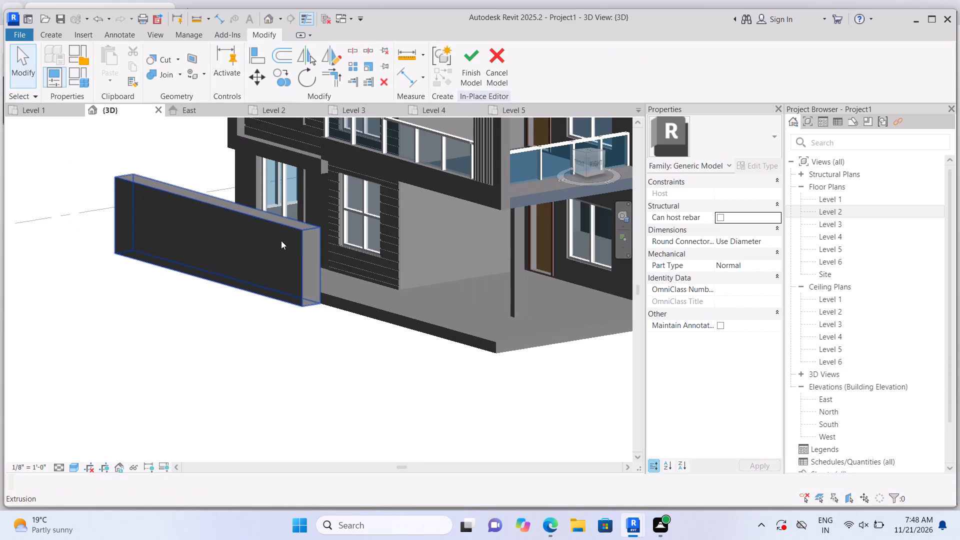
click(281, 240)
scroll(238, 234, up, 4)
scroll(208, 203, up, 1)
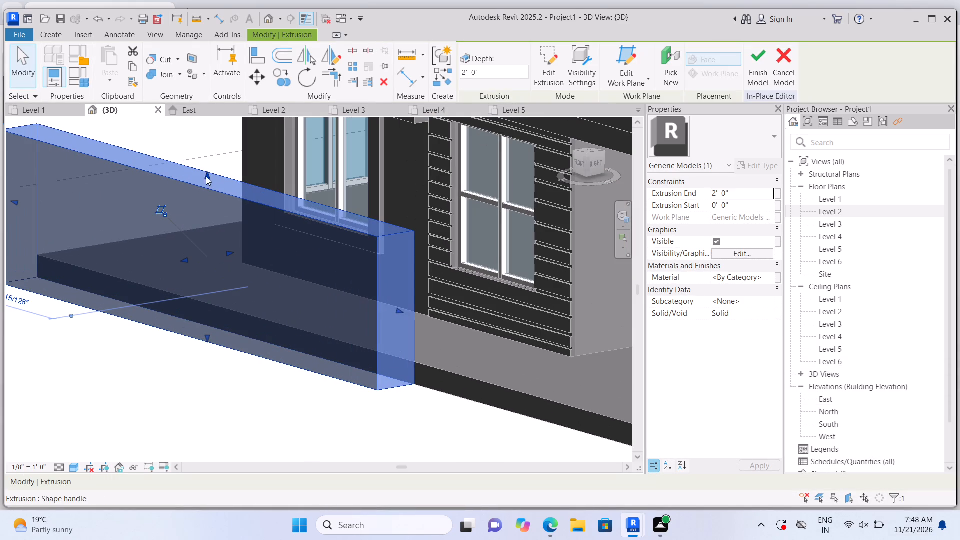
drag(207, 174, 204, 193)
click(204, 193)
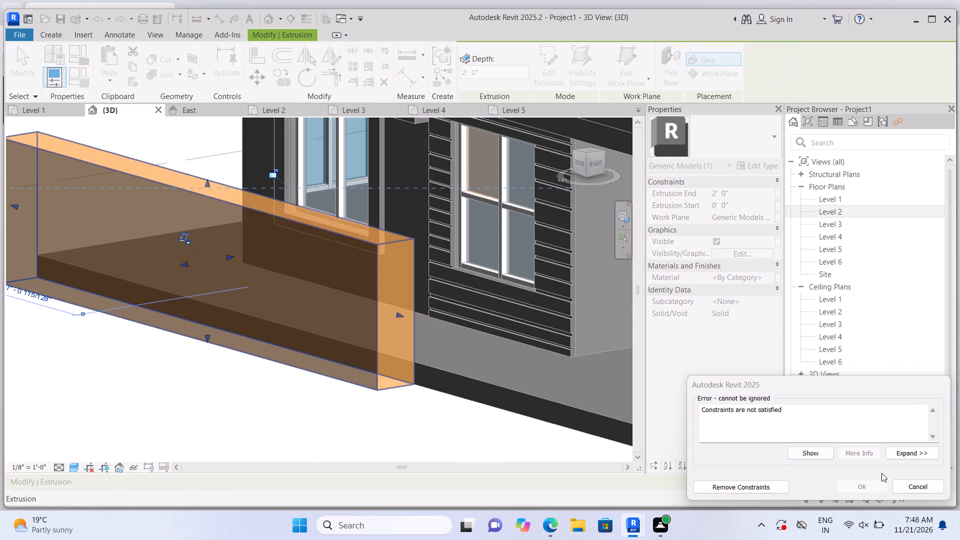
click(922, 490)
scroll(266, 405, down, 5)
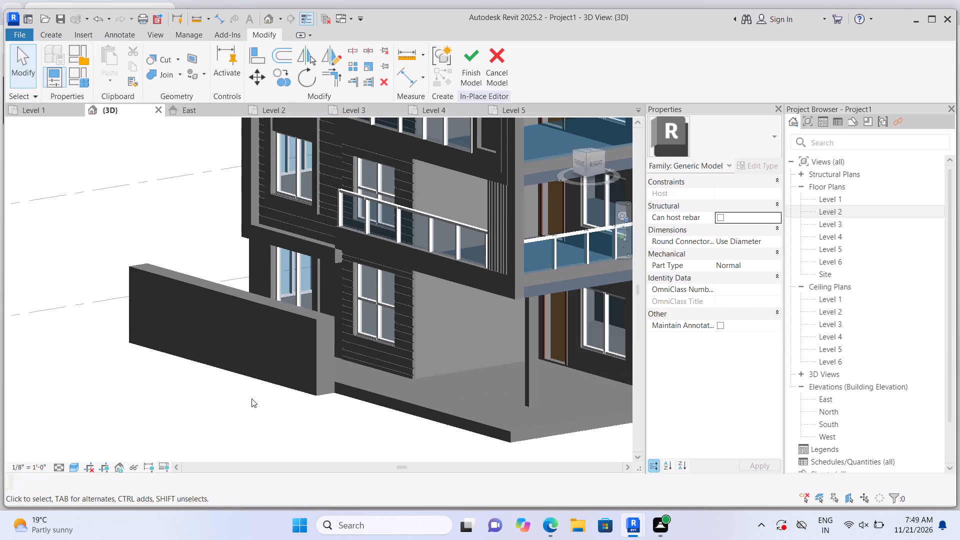
Set the front wall's Extrusion End to 1'9".
scroll(255, 387, up, 2)
click(274, 348)
scroll(279, 352, up, 1)
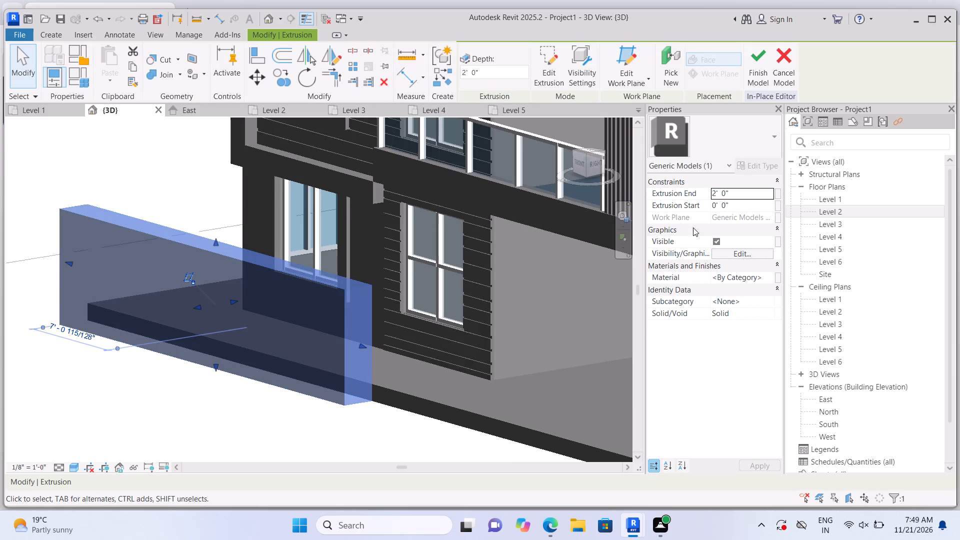
click(733, 192)
key(BackSpace)
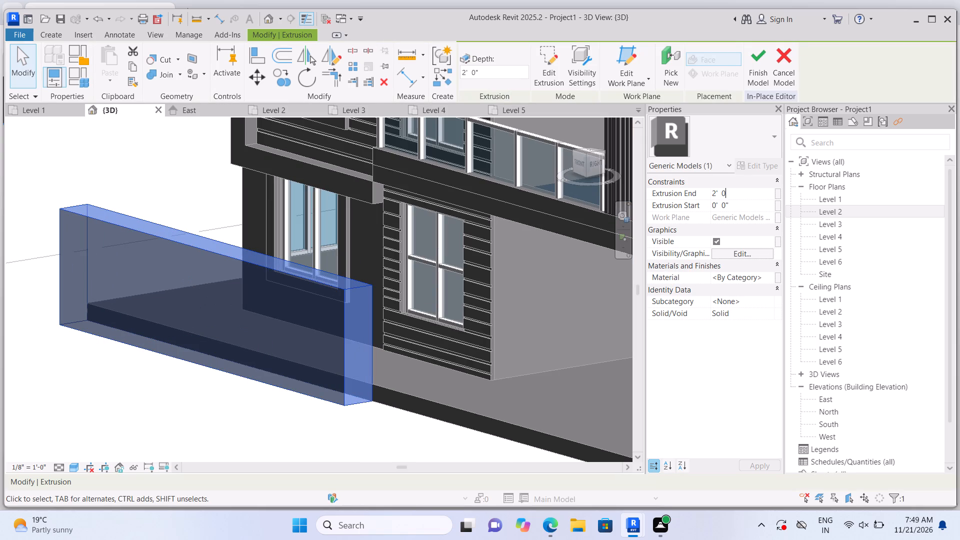
key(BackSpace)
key(BackSpace)
key(BackSpace)
key(BackSpace)
key(BackSpace)
key(BackSpace)
key(BackSpace)
text(1'9")
key(Return)
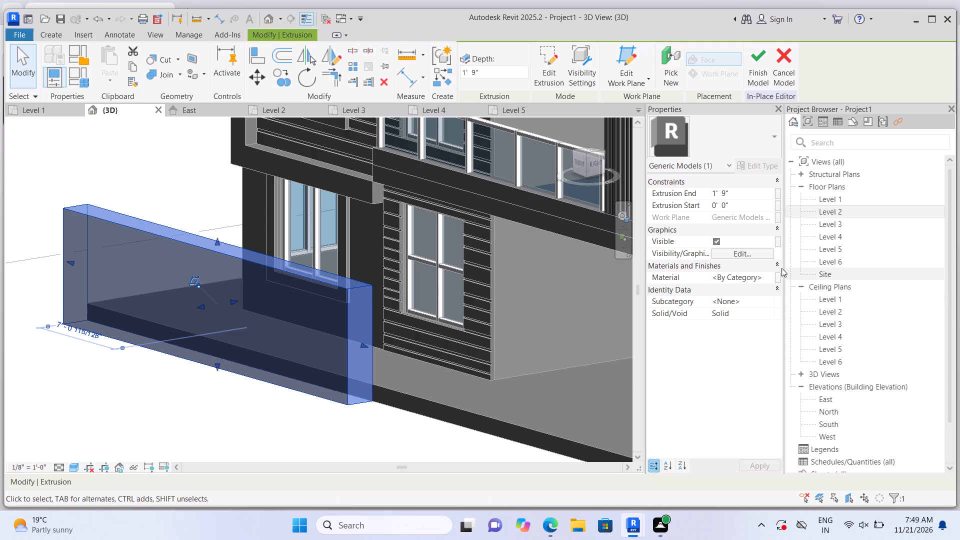
click(242, 439)
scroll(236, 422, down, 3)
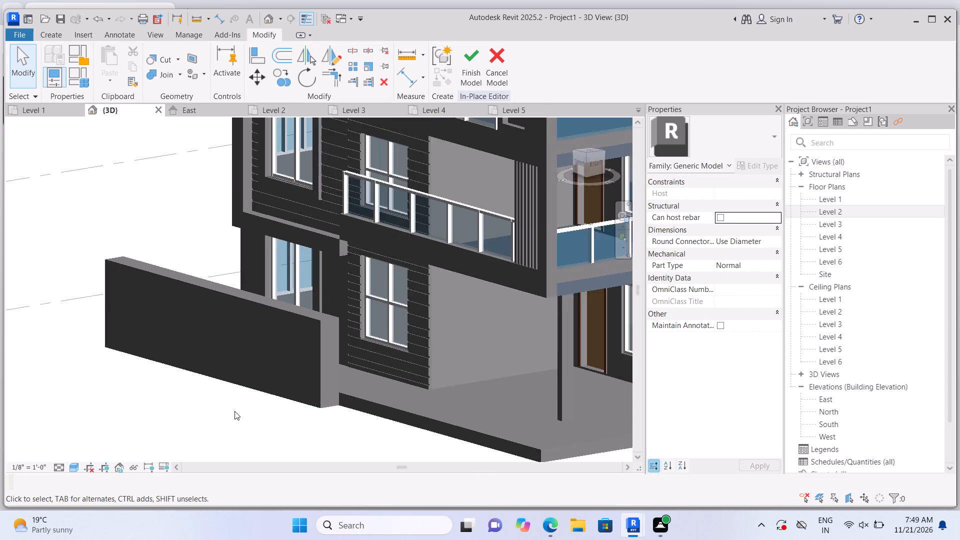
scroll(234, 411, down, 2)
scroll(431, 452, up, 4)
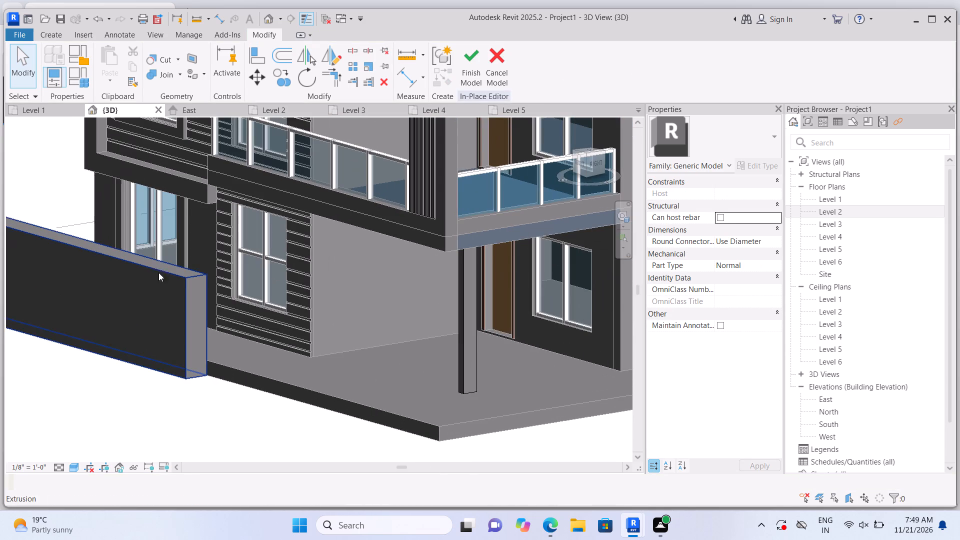
Extrude a rectangular block about 7'-0" long on the base slab's front edge face at the porch corner.
click(54, 32)
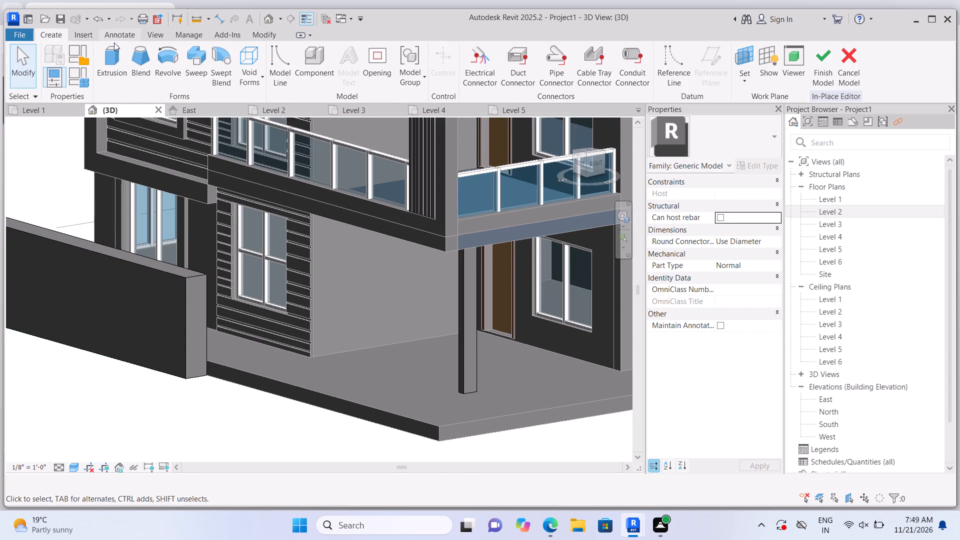
click(114, 43)
click(115, 51)
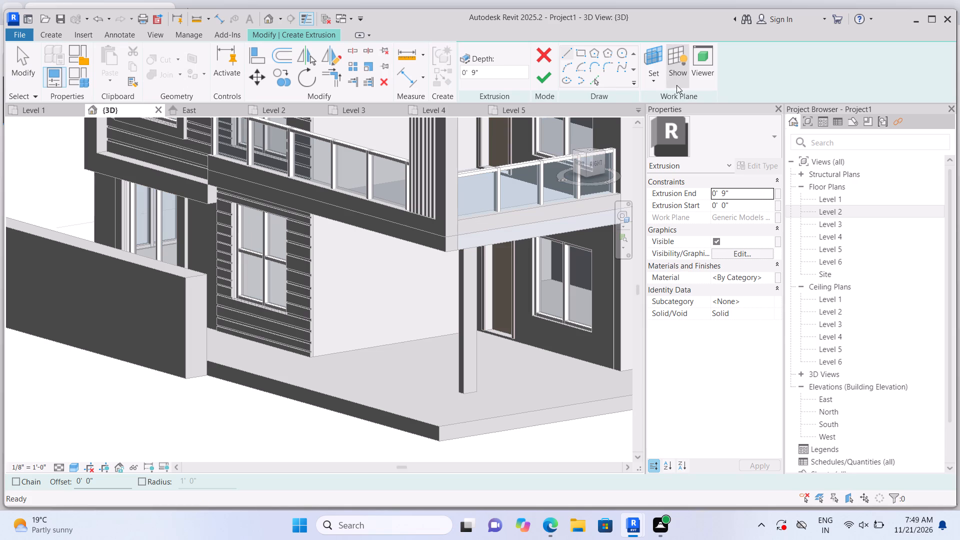
click(656, 81)
click(665, 124)
scroll(538, 381, up, 1)
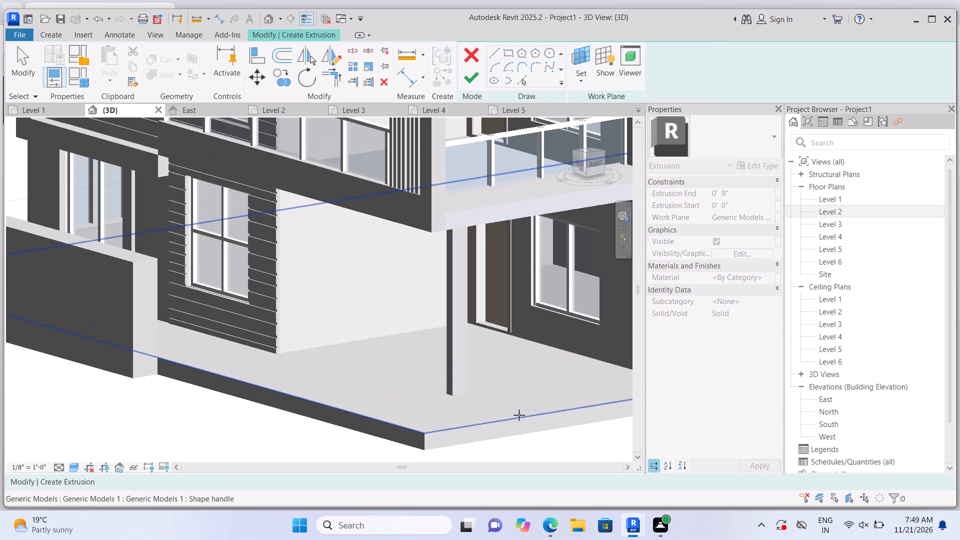
scroll(462, 480, up, 1)
scroll(437, 442, down, 3)
scroll(415, 463, up, 4)
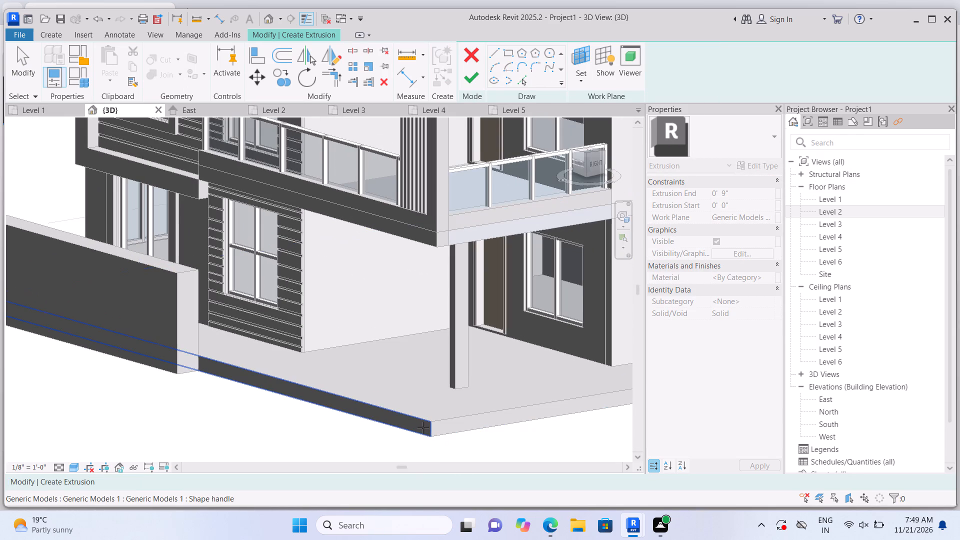
click(423, 426)
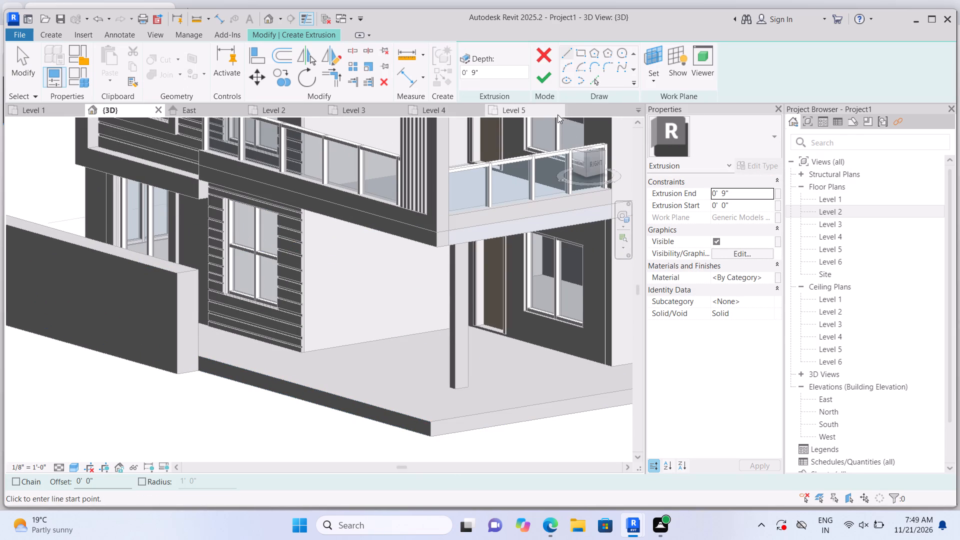
click(579, 50)
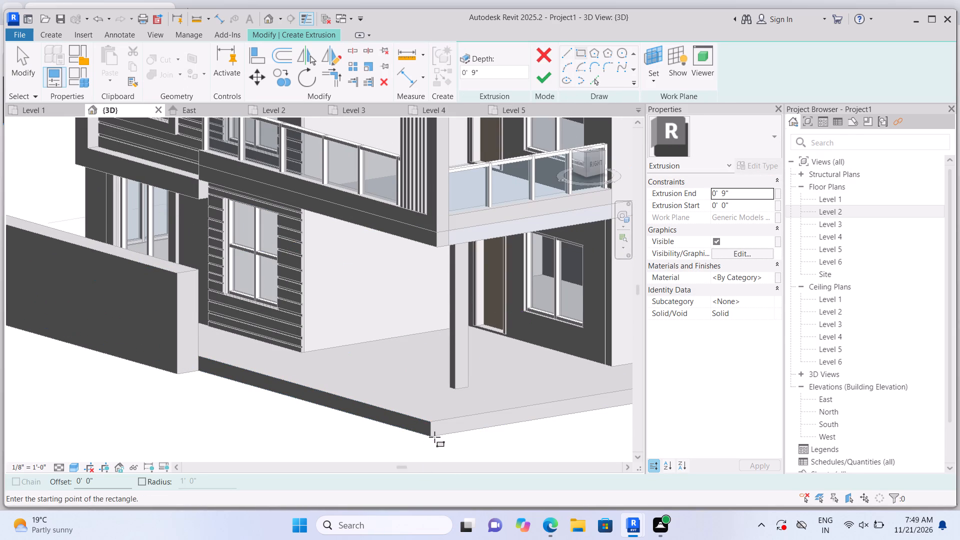
click(432, 439)
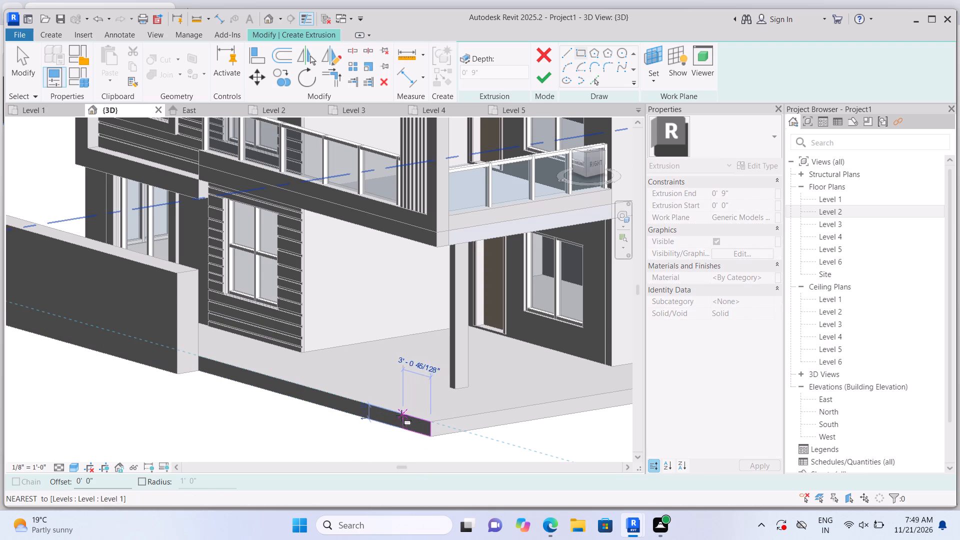
click(367, 403)
click(546, 70)
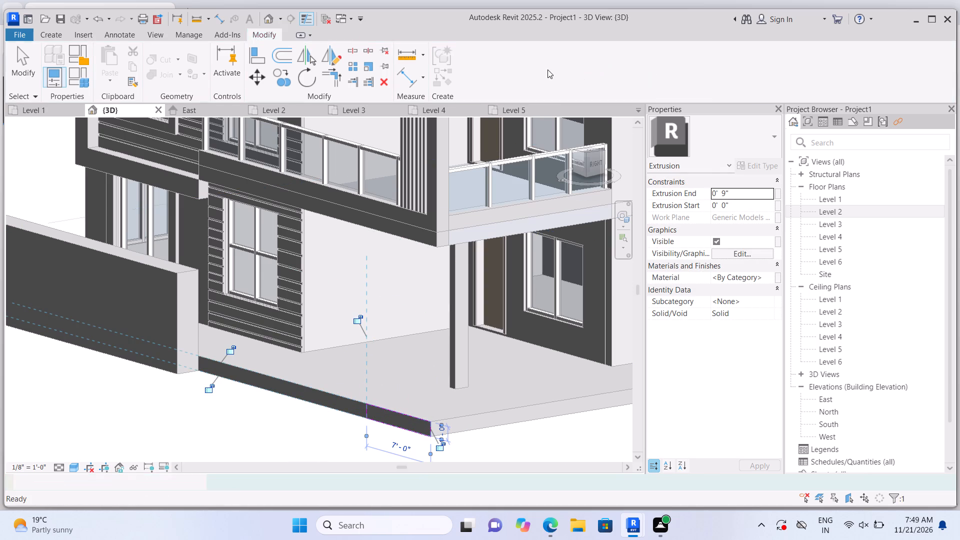
Set the corner block's Extrusion End to 1'9".
click(753, 191)
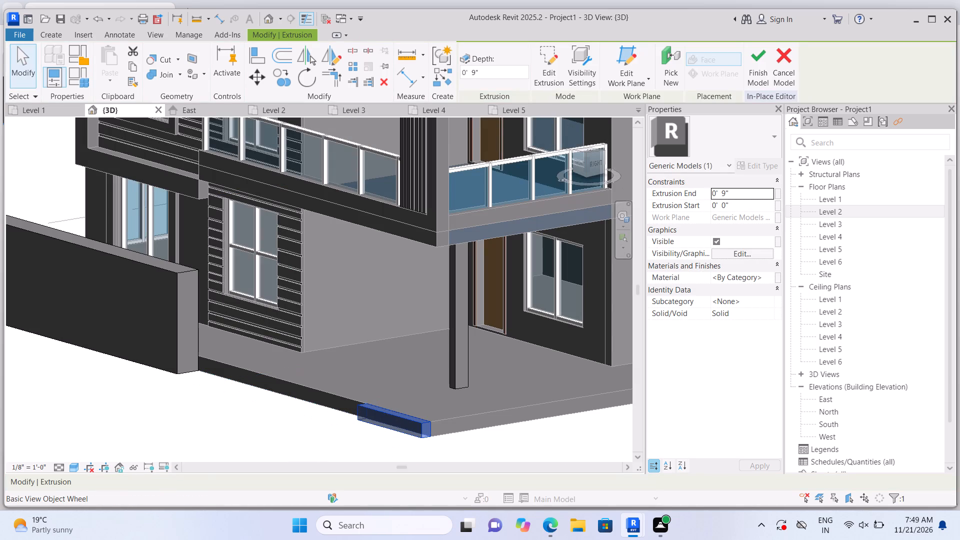
key(BackSpace)
text(1'9")
key(Return)
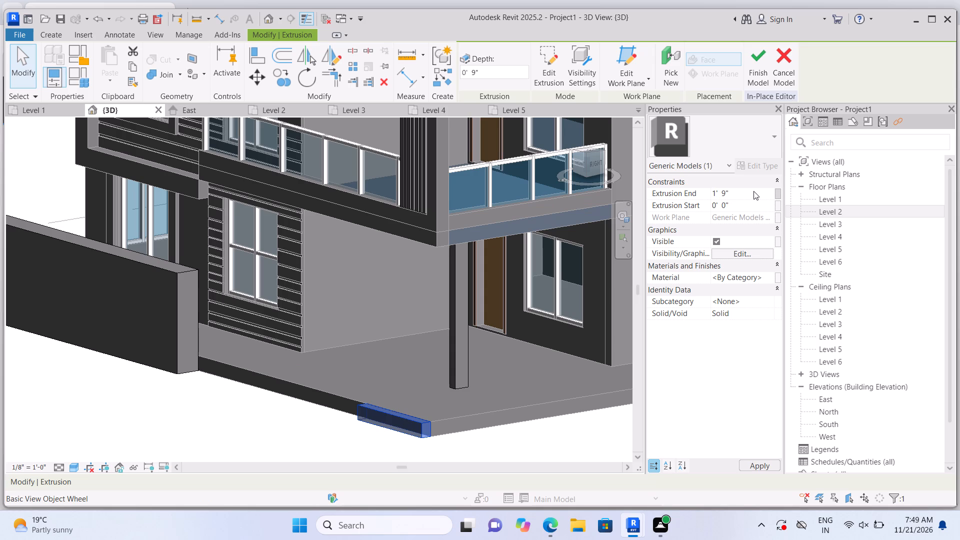
Raise the top face of the corner block to form a short wall in front of the porch.
scroll(176, 445, down, 2)
scroll(238, 537, up, 1)
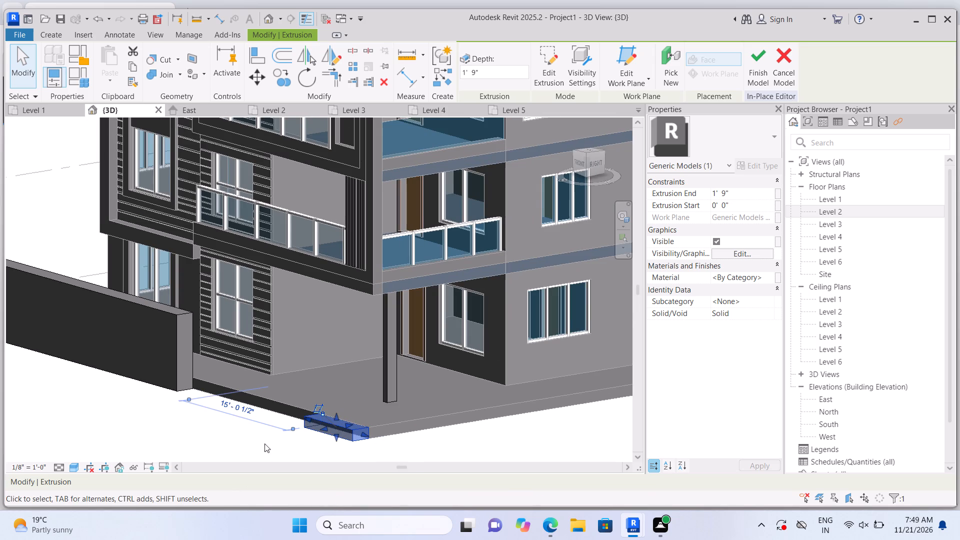
scroll(266, 433, up, 1)
drag(347, 409, 357, 339)
scroll(362, 339, down, 2)
click(193, 442)
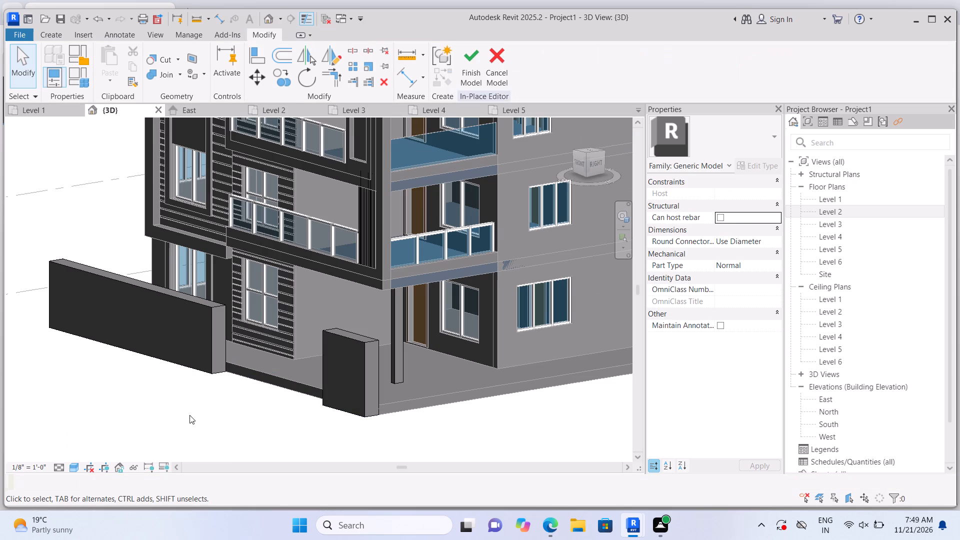
Shorten the long front wall slightly by pulling back its end nearest the porch opening.
scroll(230, 397, up, 2)
click(202, 347)
scroll(209, 342, down, 1)
scroll(209, 343, up, 1)
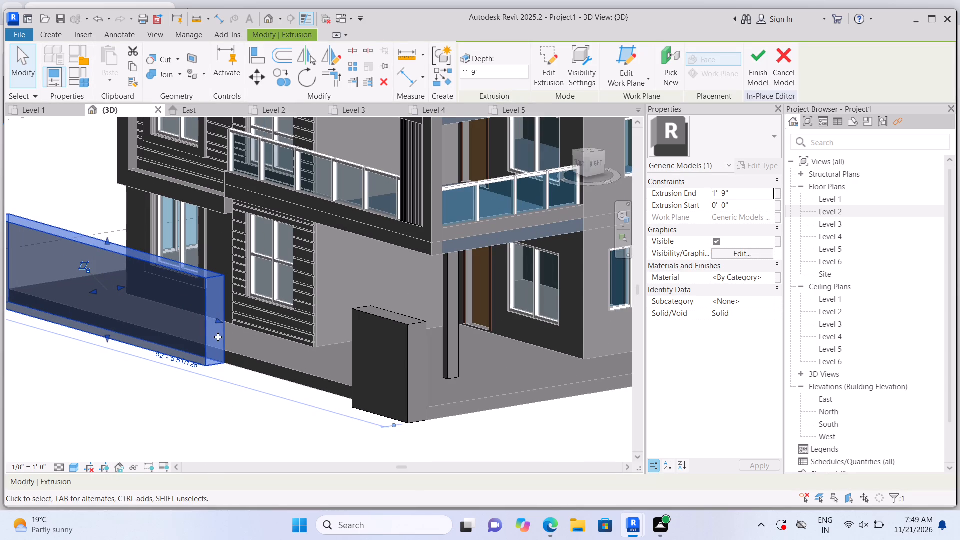
drag(219, 320, 208, 318)
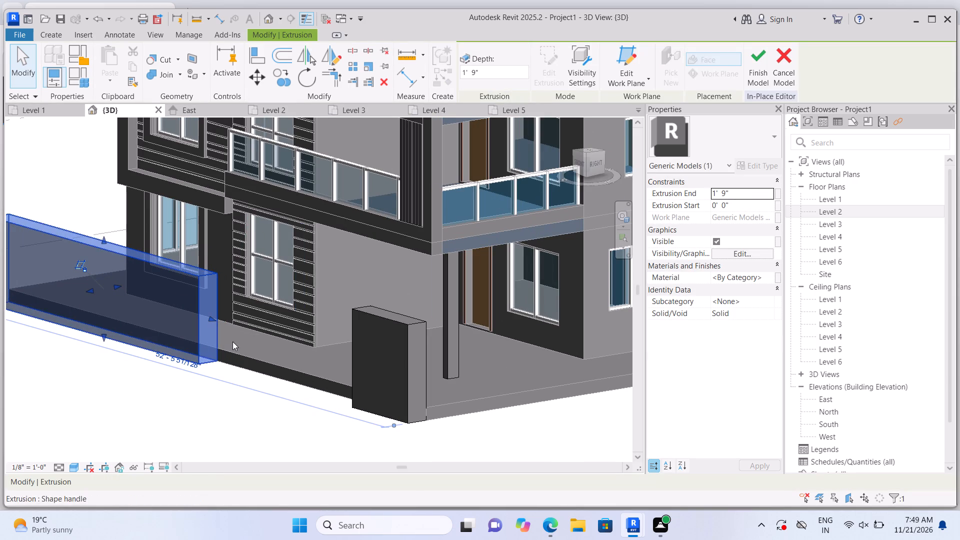
Sketch an extrusion rectangle 1'-9" wide at the bottom of the long front wall's porch-side end face.
click(57, 35)
click(100, 44)
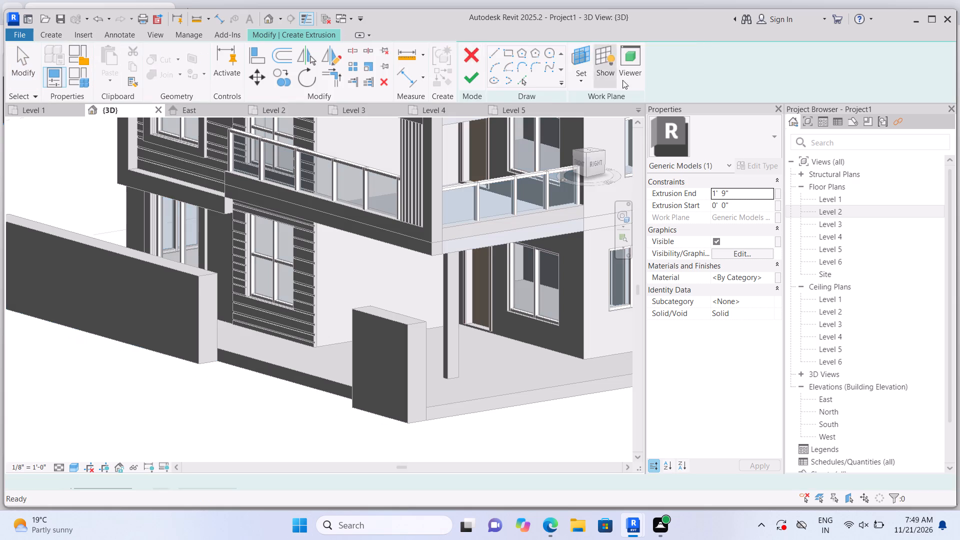
click(650, 73)
click(663, 121)
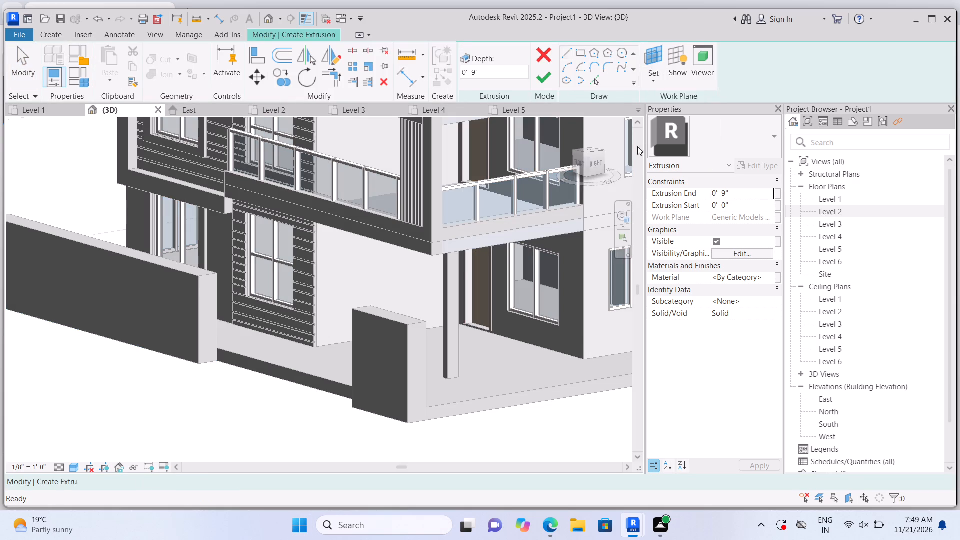
scroll(274, 380, up, 2)
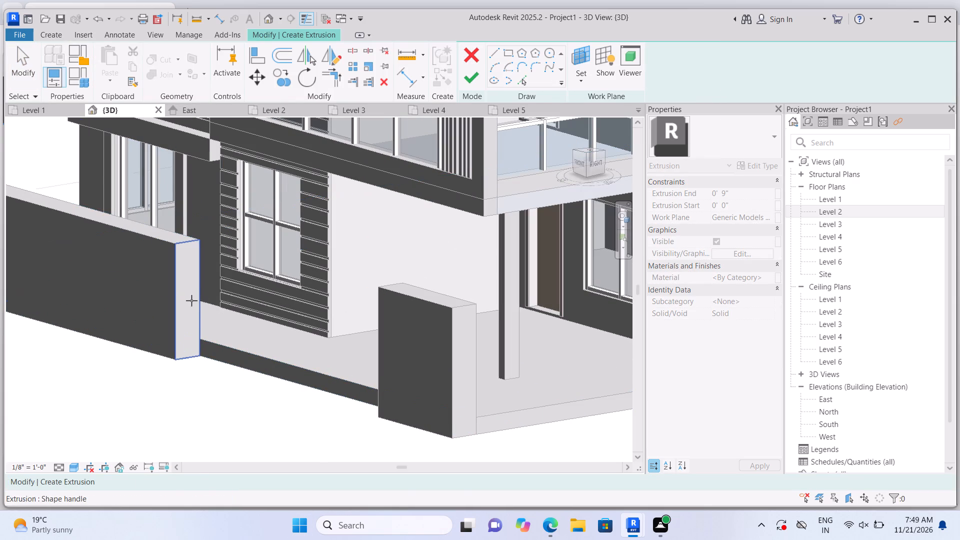
click(187, 300)
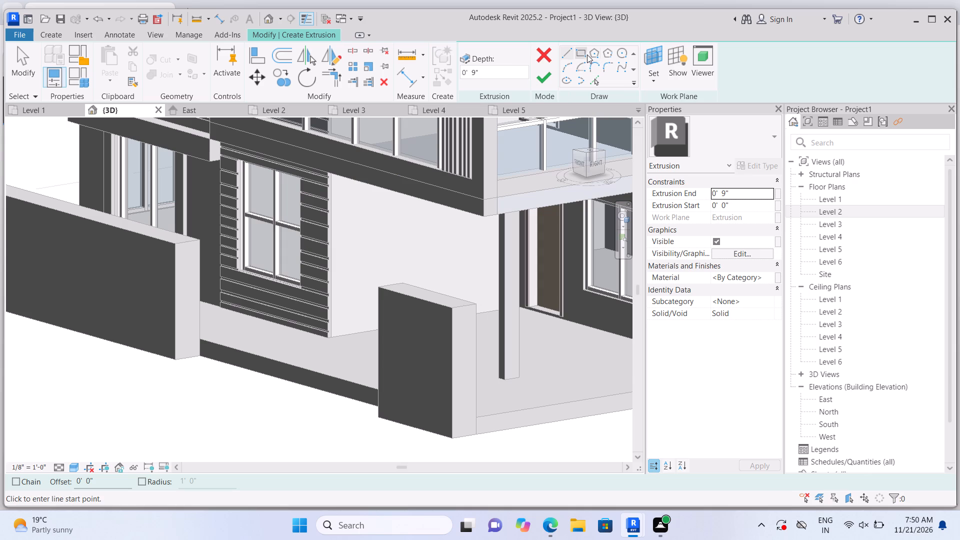
click(586, 53)
click(176, 356)
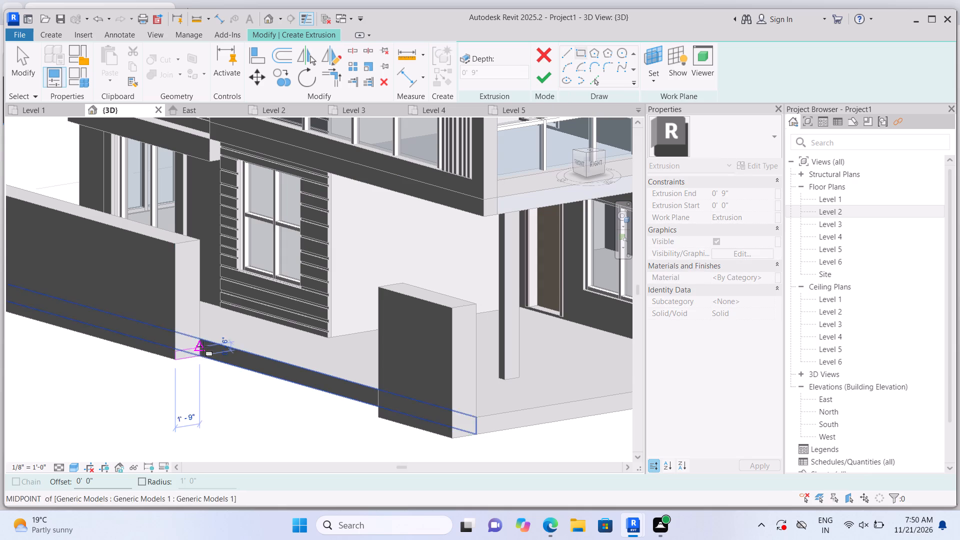
click(202, 331)
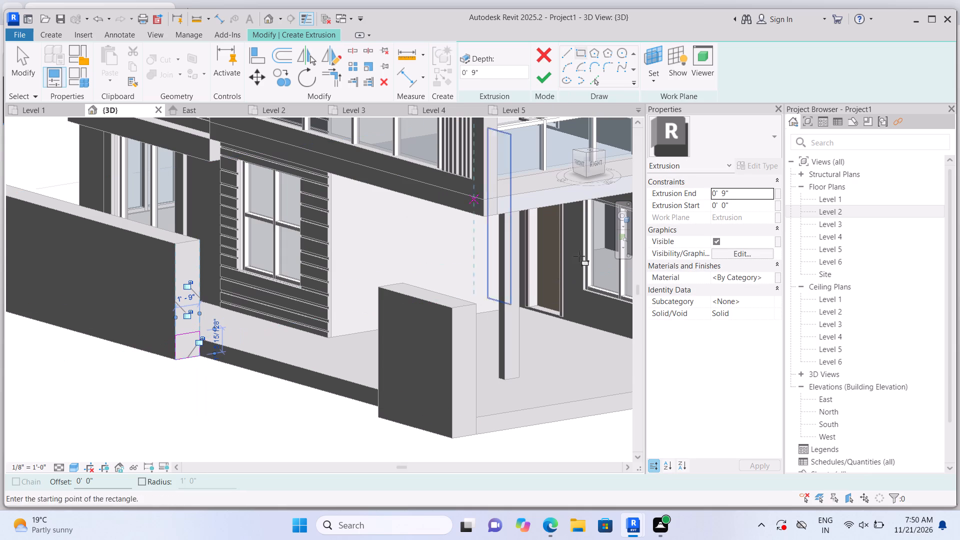
Set the new extrusion's Extrusion End to 1'9" and finish it.
click(740, 190)
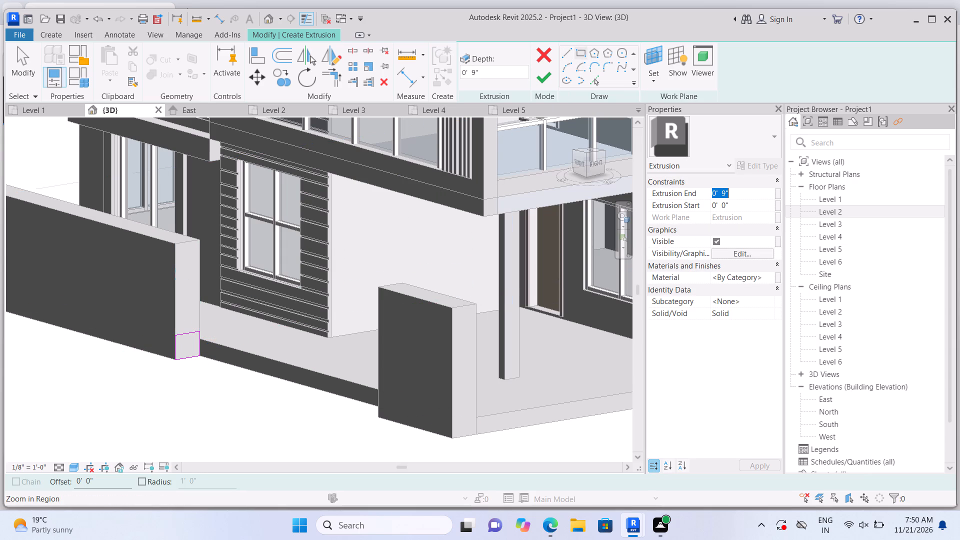
key(BackSpace)
key(1)
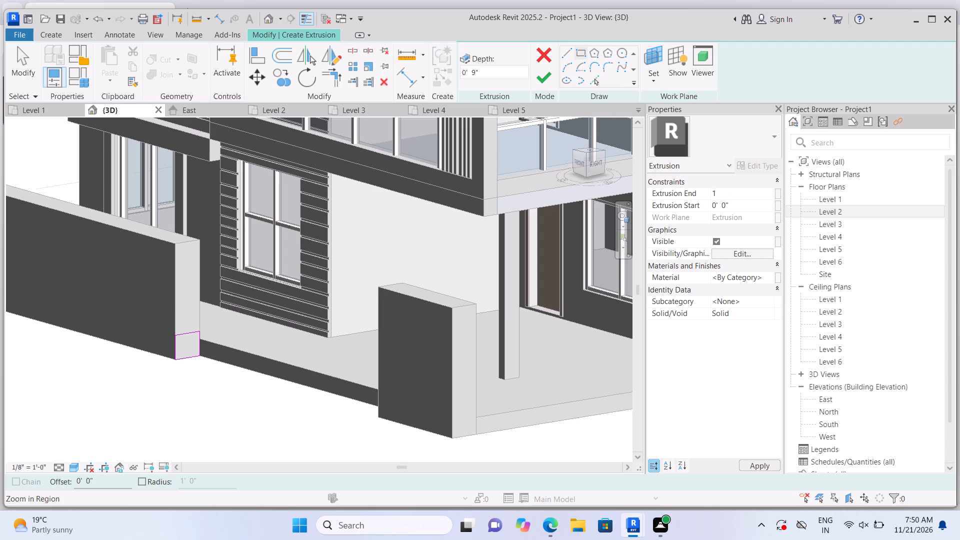
text('9")
key(Return)
scroll(236, 367, up, 1)
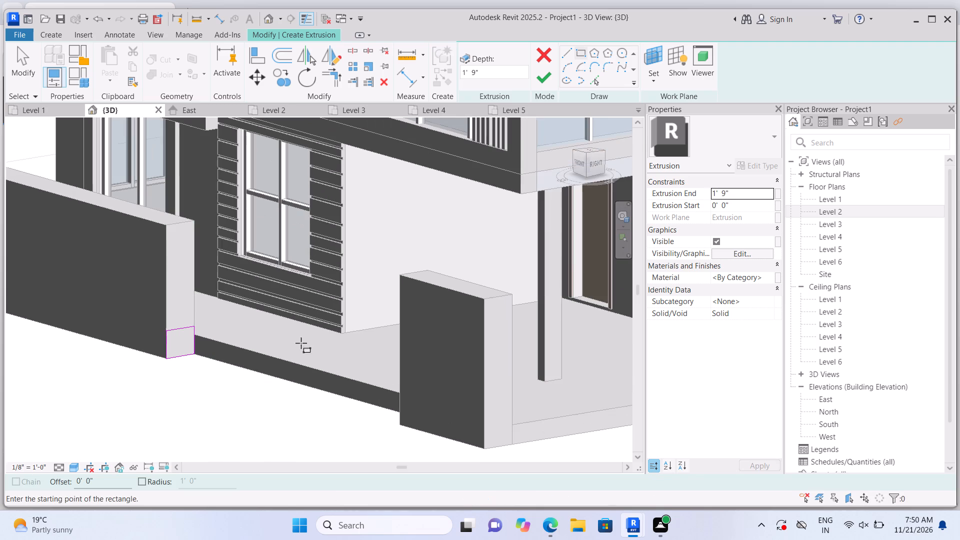
click(549, 81)
Stretch the end block slightly in front of the long wall and raise its top above the wall to form a pillar.
scroll(457, 284, down, 1)
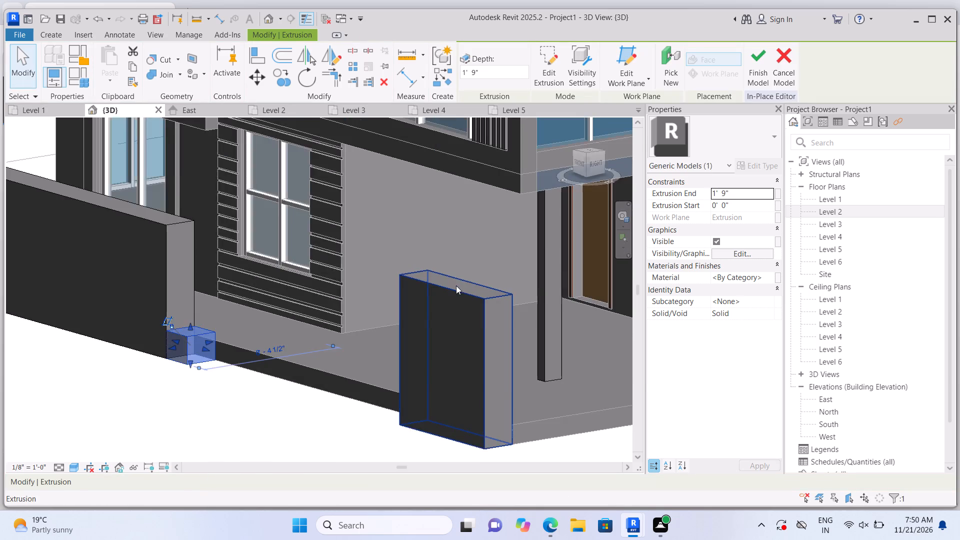
scroll(456, 285, down, 1)
scroll(262, 345, up, 3)
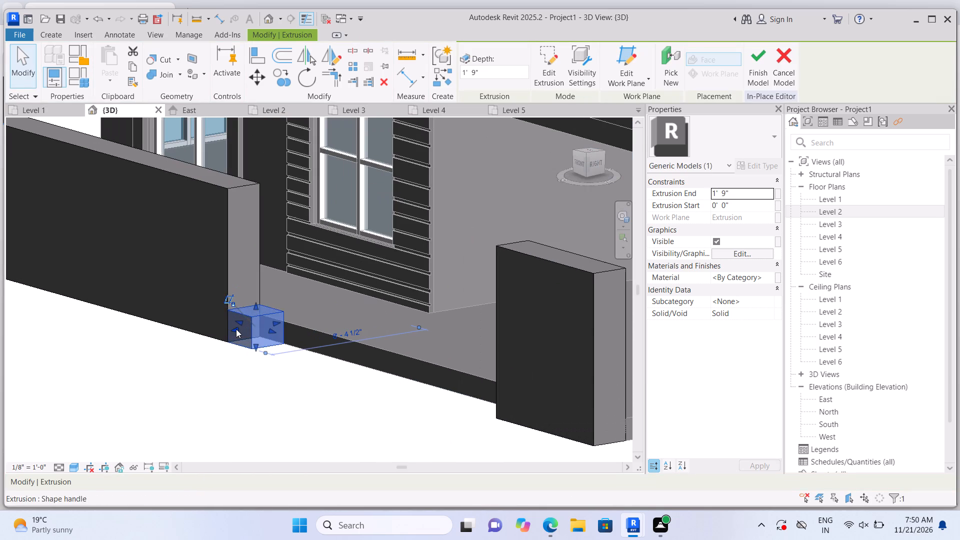
click(235, 329)
drag(252, 305, 250, 278)
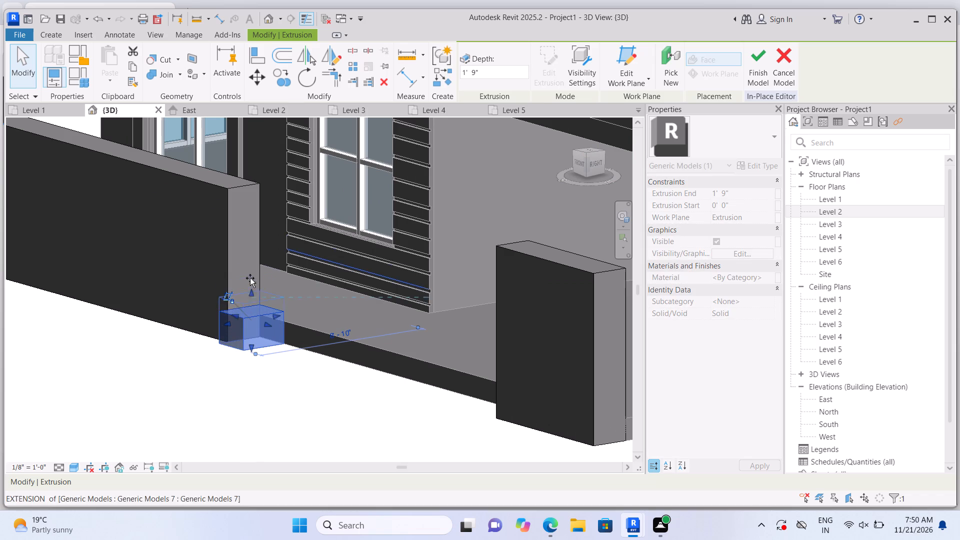
drag(250, 278, 241, 164)
click(241, 164)
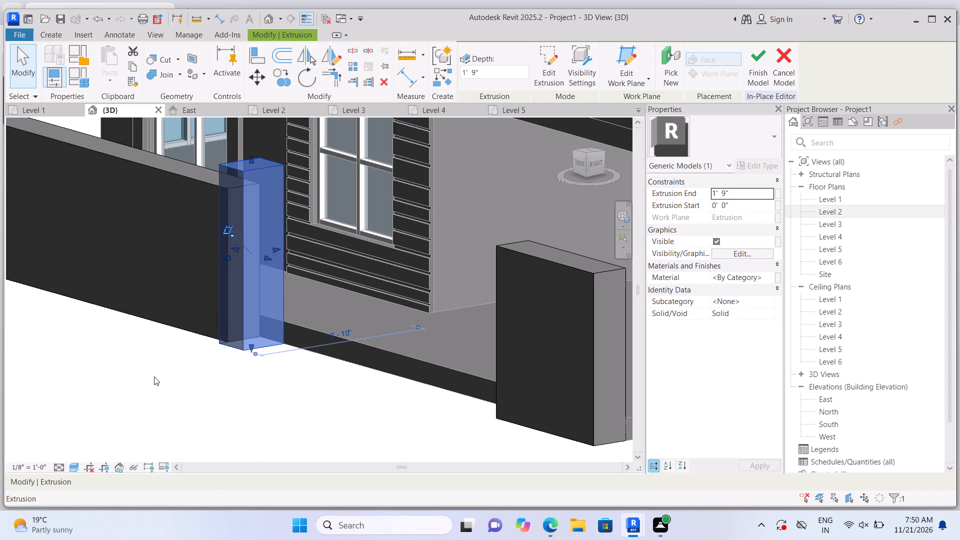
click(154, 376)
scroll(176, 355, down, 2)
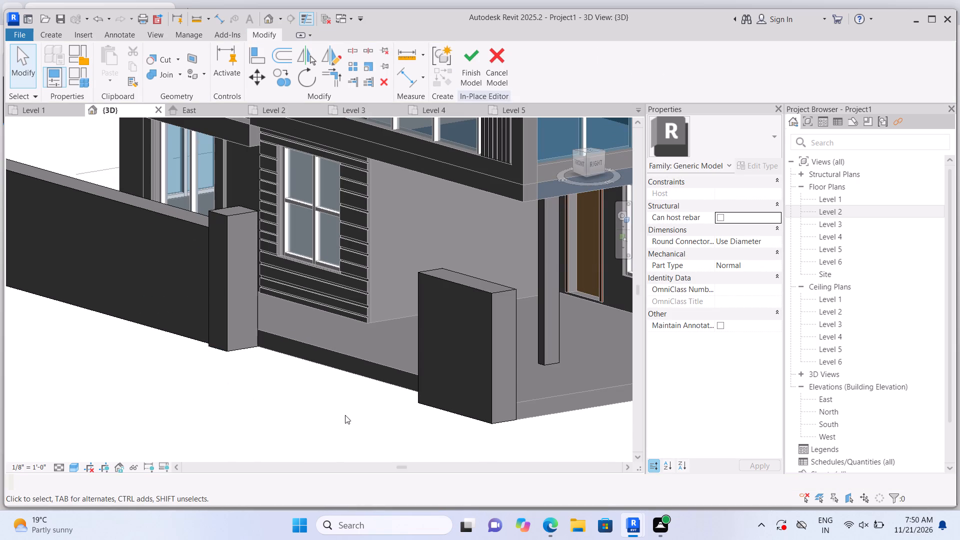
Sketch a rectangle 1'-9" wide and about 1'-6 1/2" high at the bottom of the short front wall's porch-side end and extrude it 1'-9".
shift+middle_drag(258, 377, 417, 352)
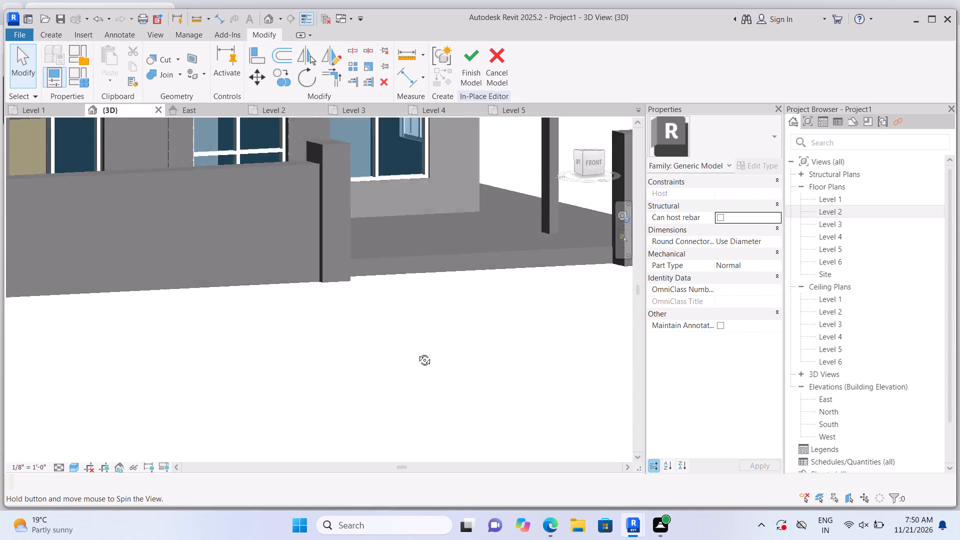
shift+middle_drag(417, 352, 460, 346)
scroll(494, 265, up, 3)
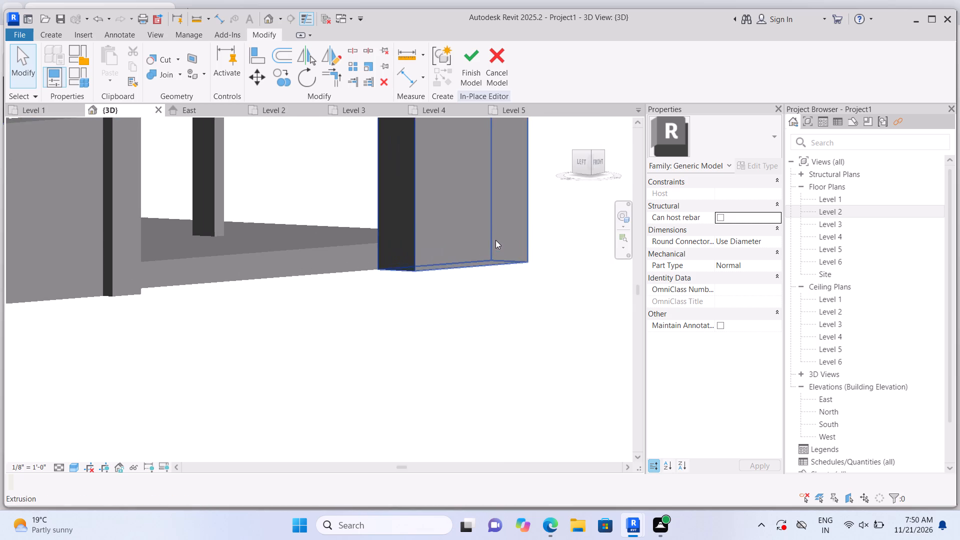
scroll(495, 240, up, 2)
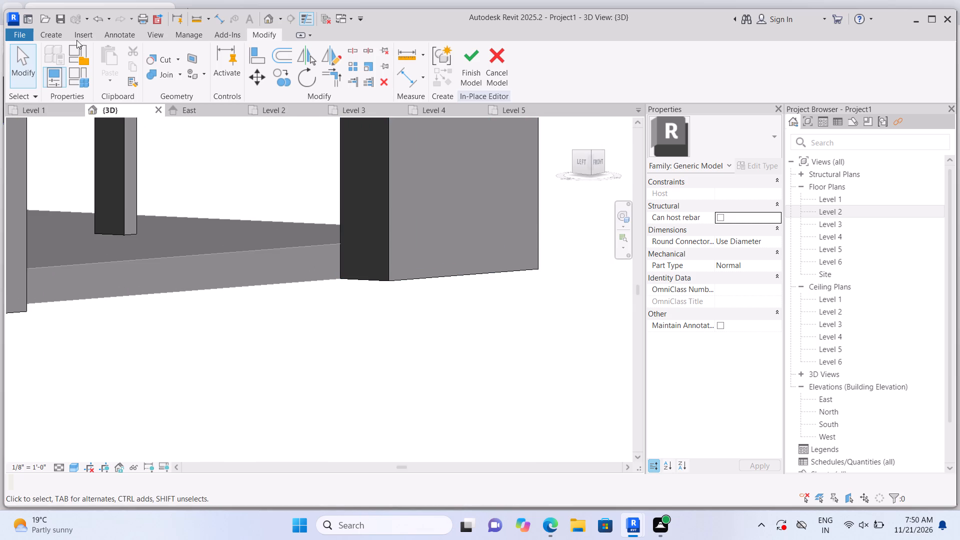
double_click(54, 35)
click(113, 49)
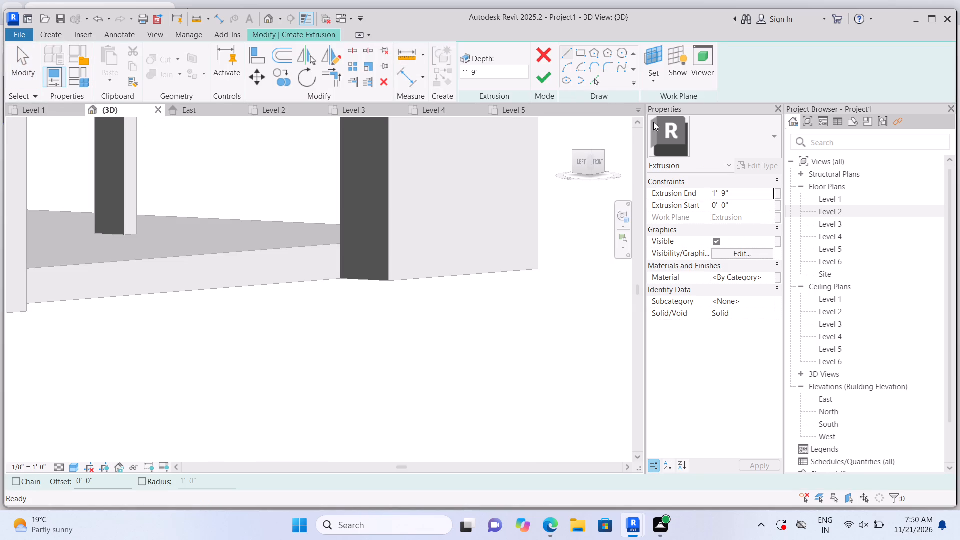
click(654, 81)
click(667, 126)
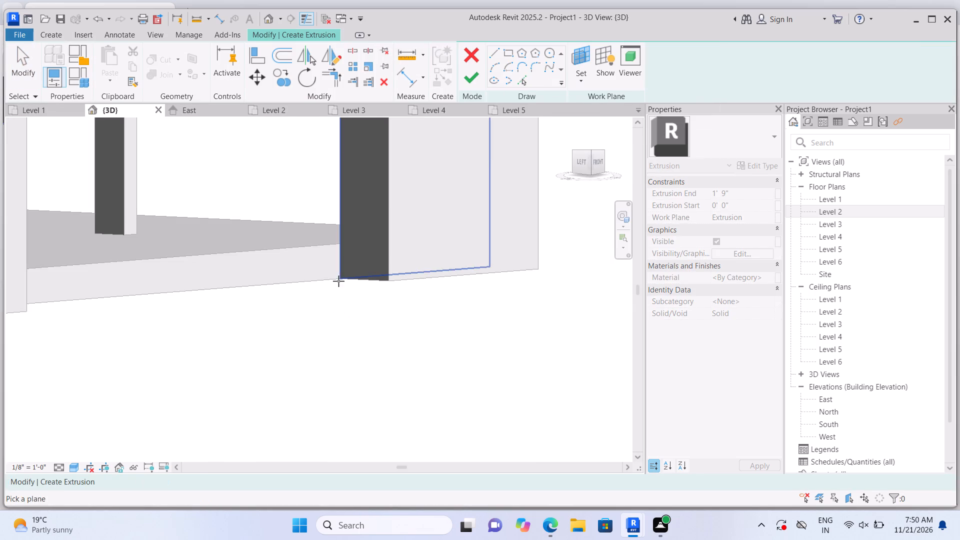
click(374, 186)
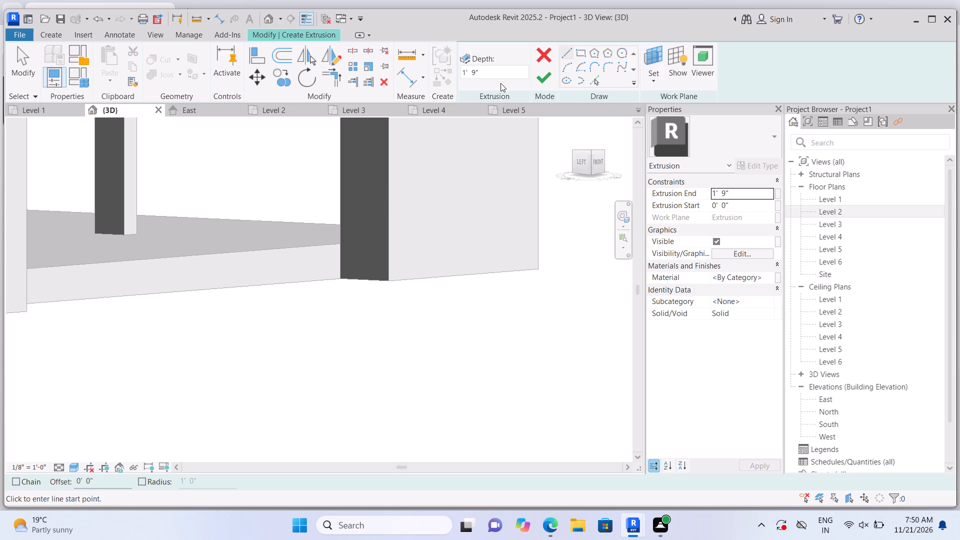
click(586, 53)
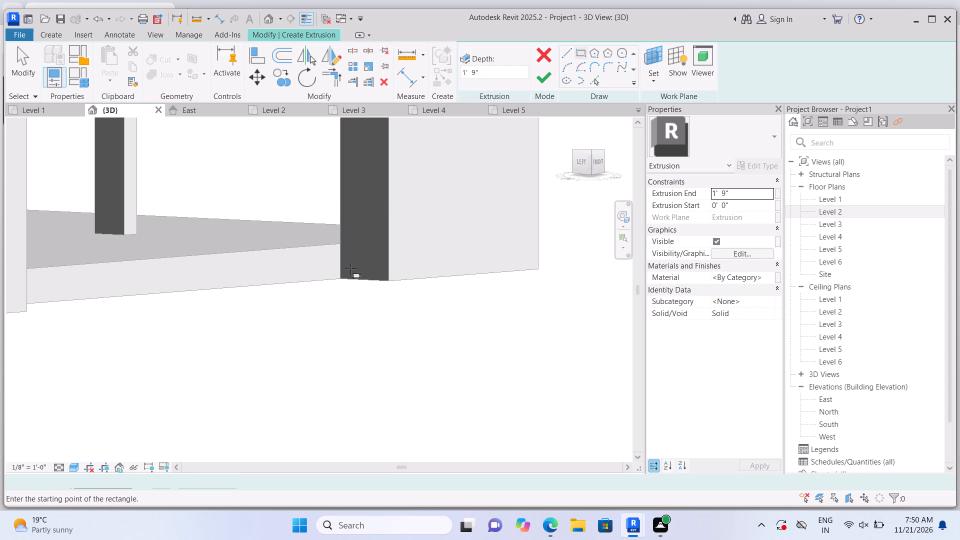
click(341, 277)
click(389, 227)
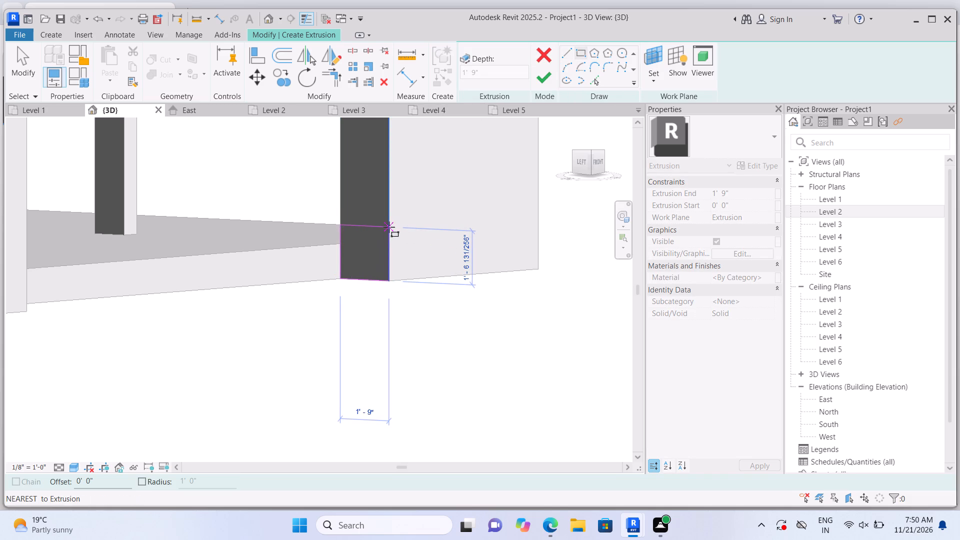
click(552, 82)
Stretch the new block slightly in front of the short wall and raise its top above the wall to form a pillar.
drag(374, 255, 384, 257)
scroll(390, 283, down, 4)
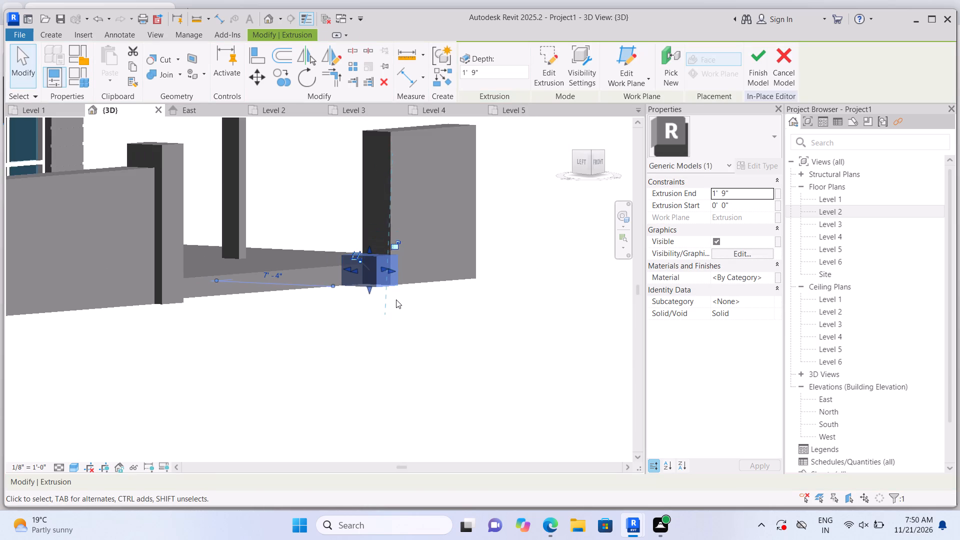
scroll(396, 299, down, 1)
drag(372, 254, 371, 181)
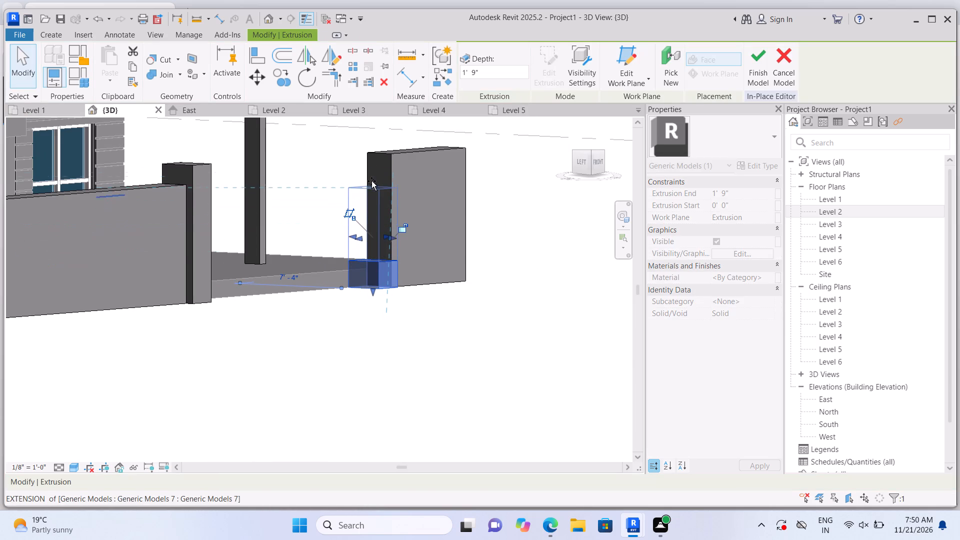
drag(371, 181, 377, 143)
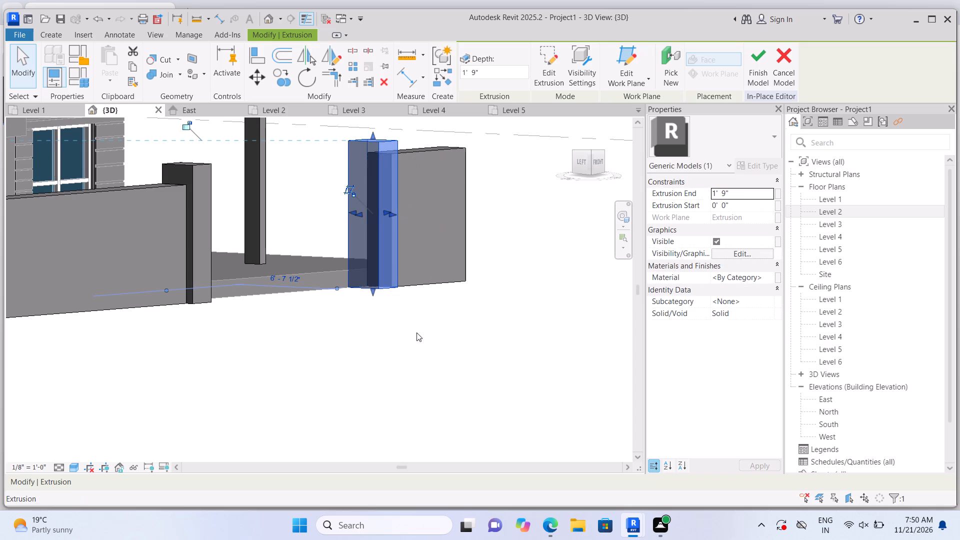
click(415, 341)
Sketch a 1'-9" wide, about 1'-6" high rectangle at the bottom of the long front wall's outer end and extrude it 1'-9".
scroll(418, 347, down, 5)
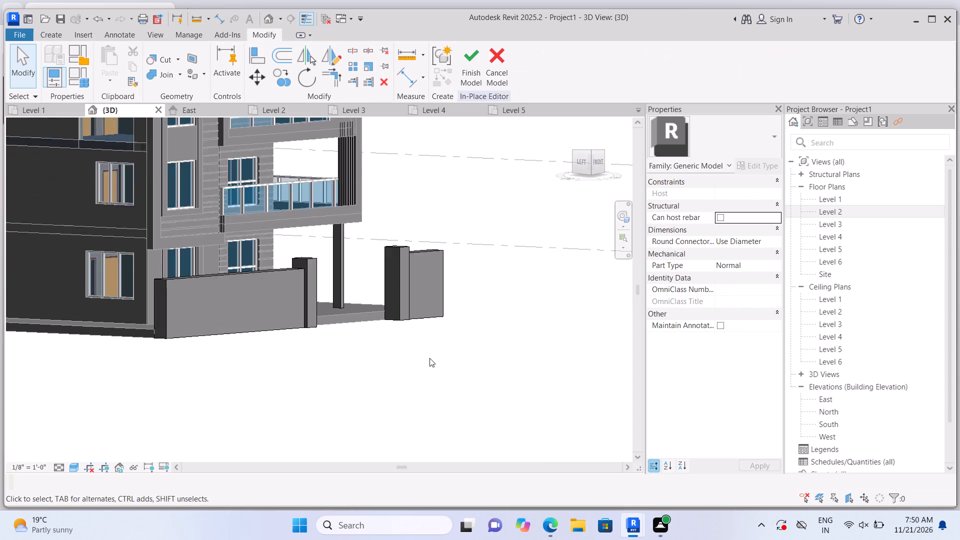
scroll(429, 358, down, 4)
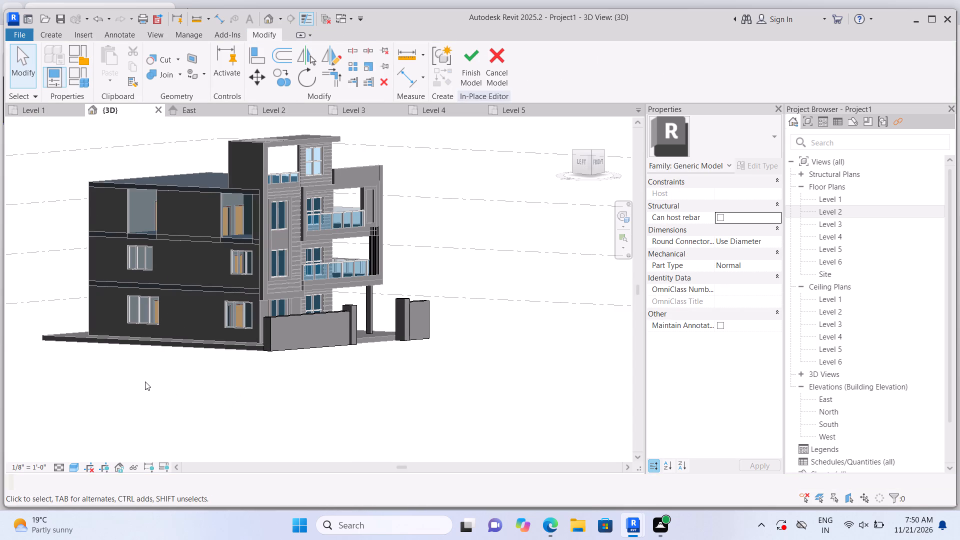
shift+middle_drag(247, 402, 267, 403)
shift+drag(258, 403, 267, 403)
shift+drag(200, 391, 277, 399)
shift+middle_drag(244, 400, 276, 400)
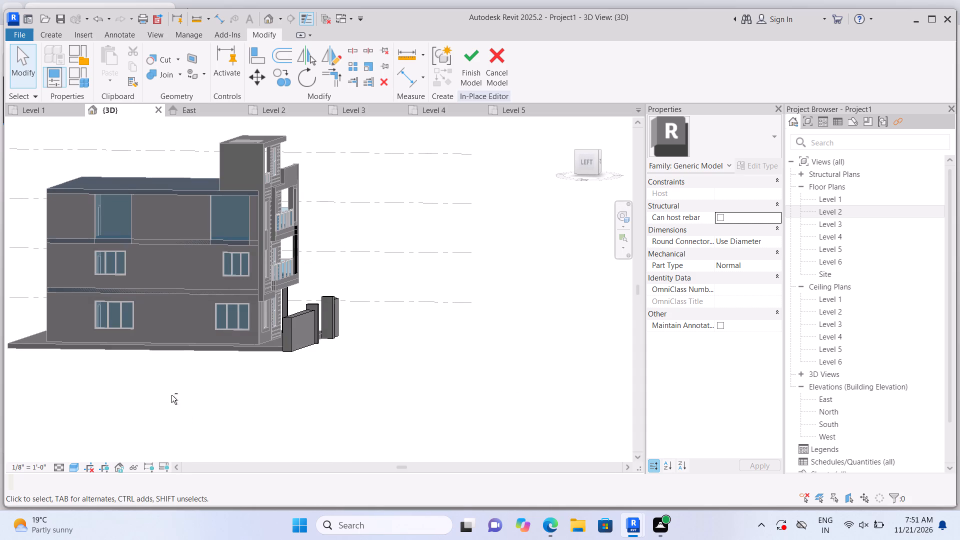
shift+drag(203, 398, 300, 392)
shift+middle_click(299, 392)
shift+drag(279, 396, 387, 370)
scroll(423, 351, down, 2)
shift+scroll(175, 406, down, 1)
shift+drag(177, 407, 277, 414)
shift+middle_drag(182, 410, 277, 414)
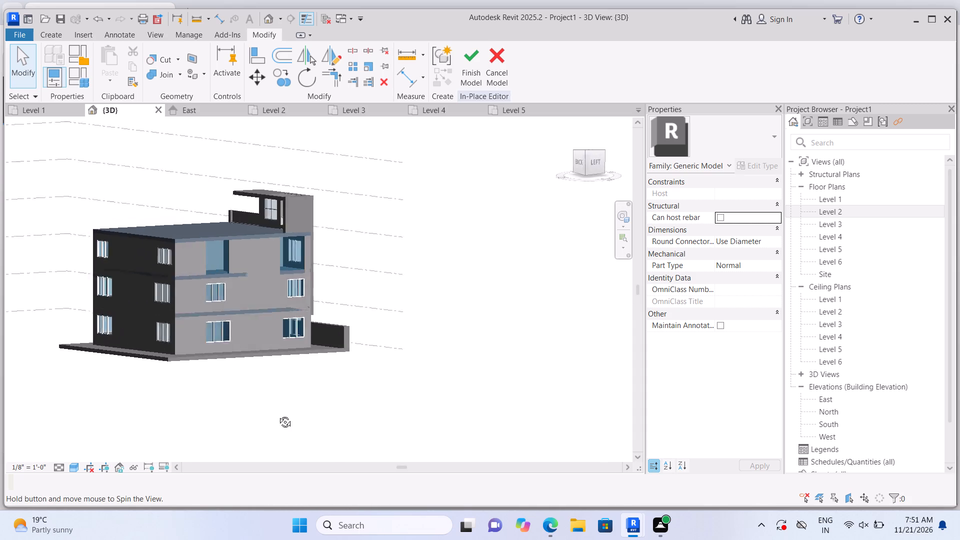
shift+drag(277, 414, 283, 414)
shift+middle_drag(277, 414, 283, 414)
shift+scroll(283, 414, up, 1)
shift+drag(296, 402, 300, 414)
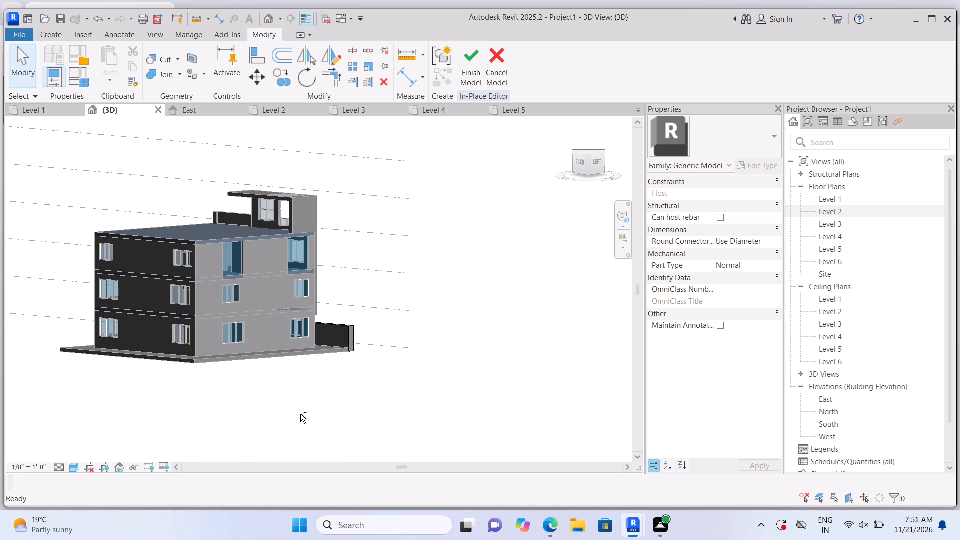
shift+drag(300, 414, 306, 428)
scroll(298, 398, up, 9)
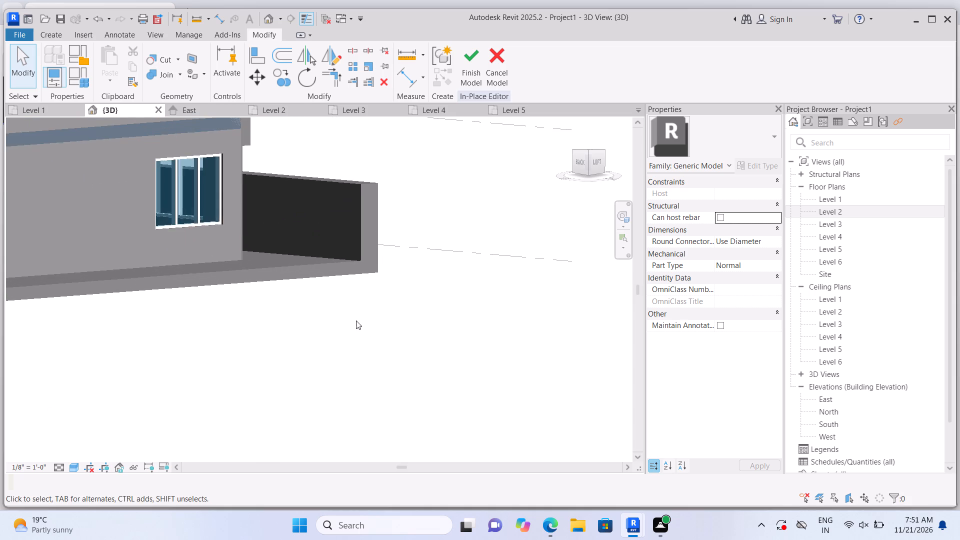
click(53, 37)
click(122, 68)
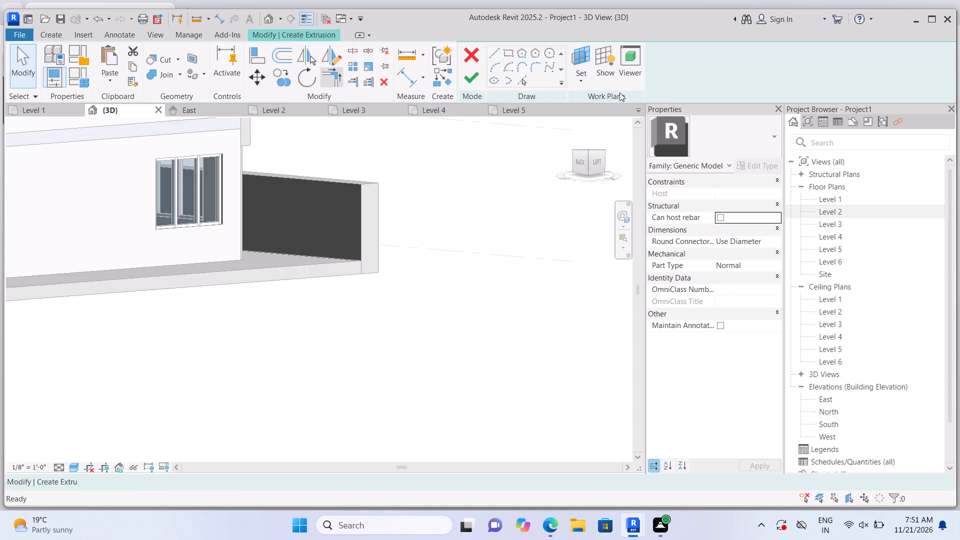
click(650, 80)
click(662, 127)
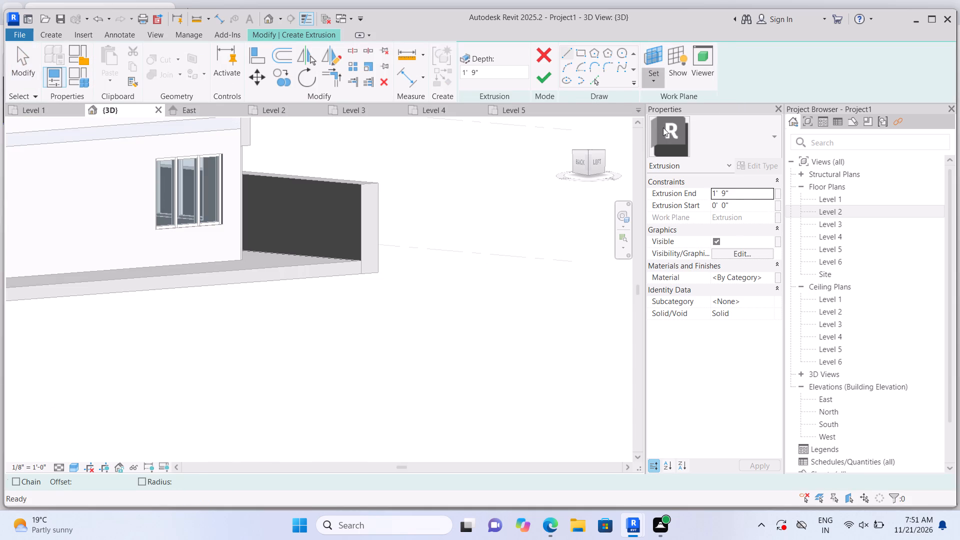
click(371, 227)
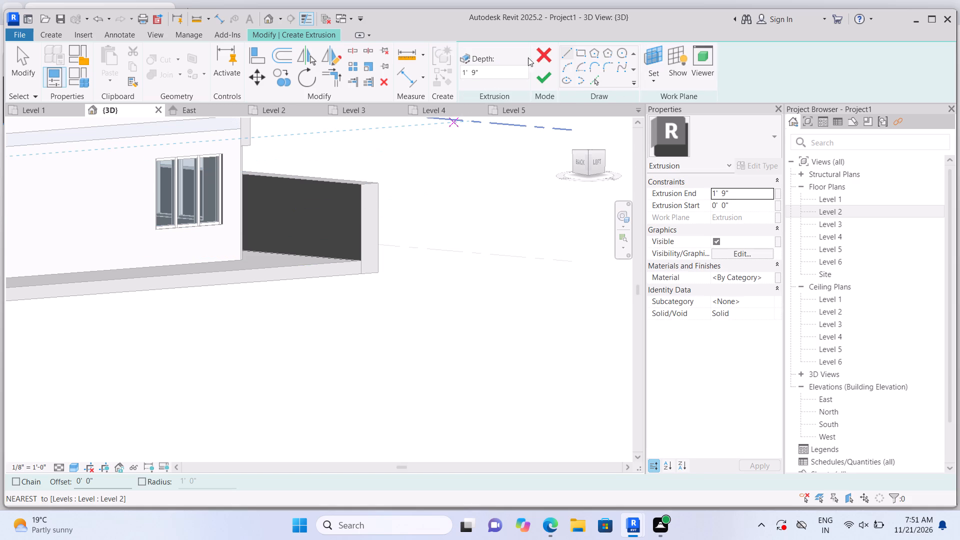
click(585, 48)
click(374, 276)
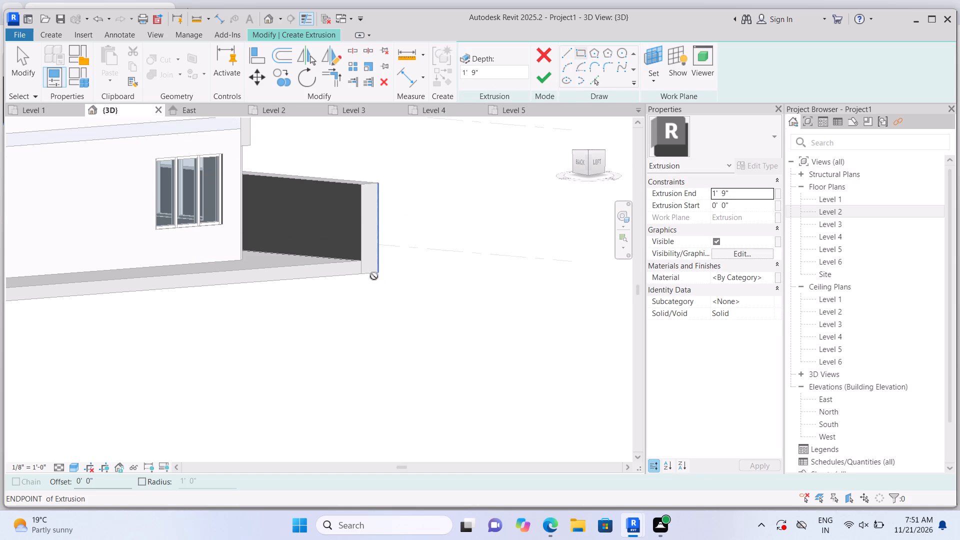
click(361, 254)
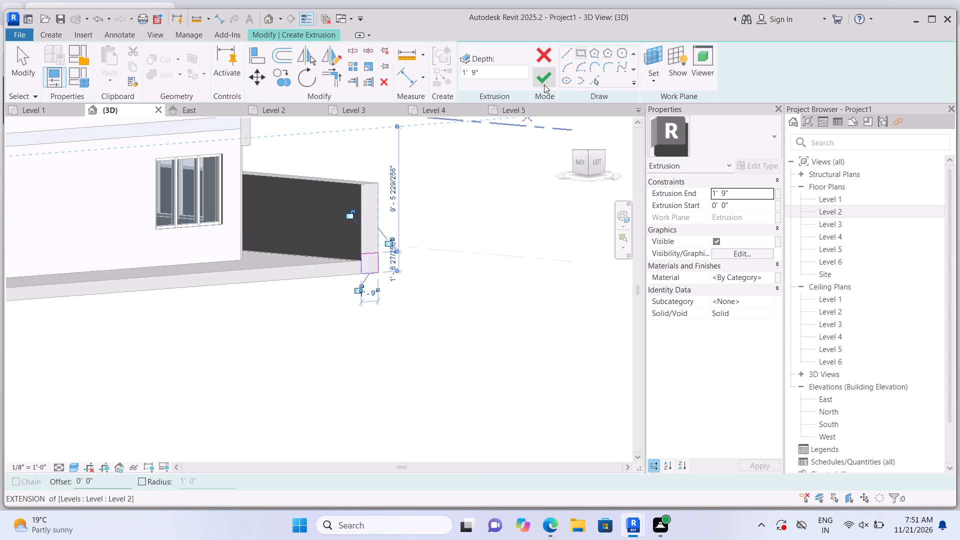
click(544, 82)
Stretch the new corner block back along the base slab's side edge to the building's side wall.
scroll(500, 250, down, 3)
scroll(408, 284, up, 2)
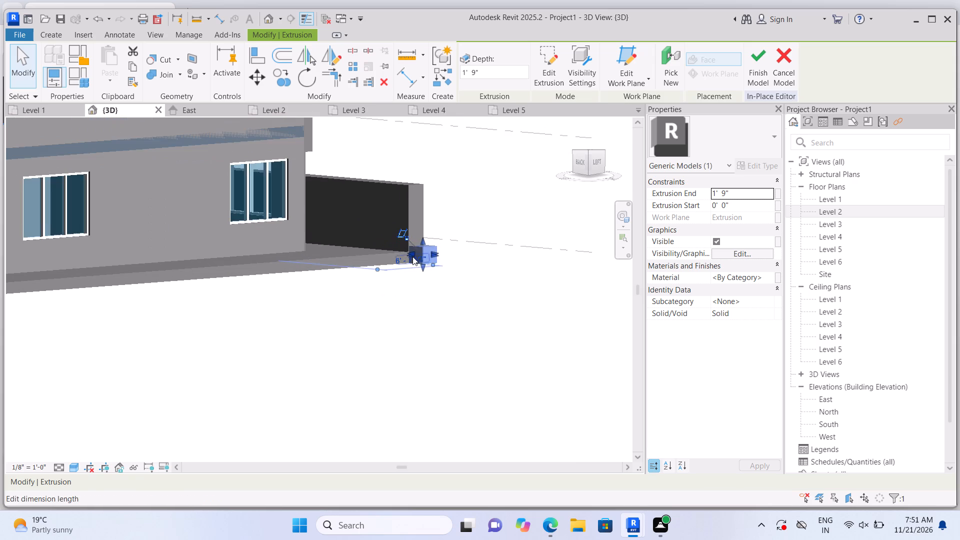
drag(410, 252, 329, 281)
click(394, 324)
scroll(432, 280, up, 6)
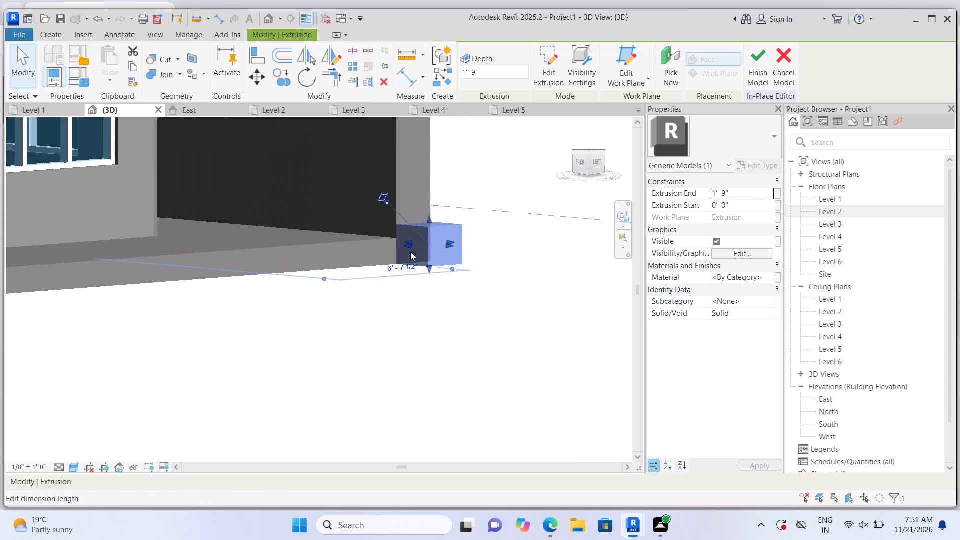
drag(407, 243, 141, 286)
click(141, 287)
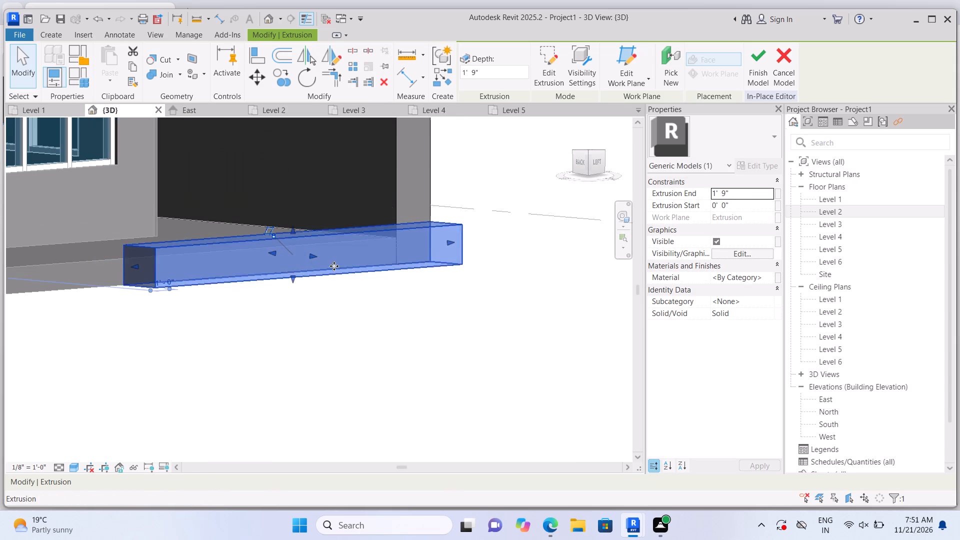
Raise the side block into a low wall, adjusting its top level with the long front wall's top.
scroll(337, 266, down, 4)
drag(313, 243, 314, 201)
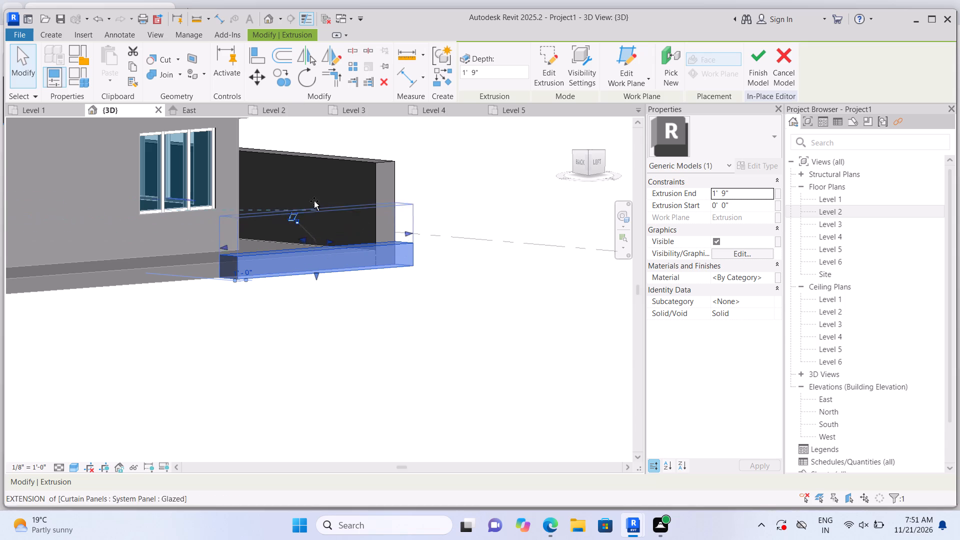
drag(314, 201, 317, 169)
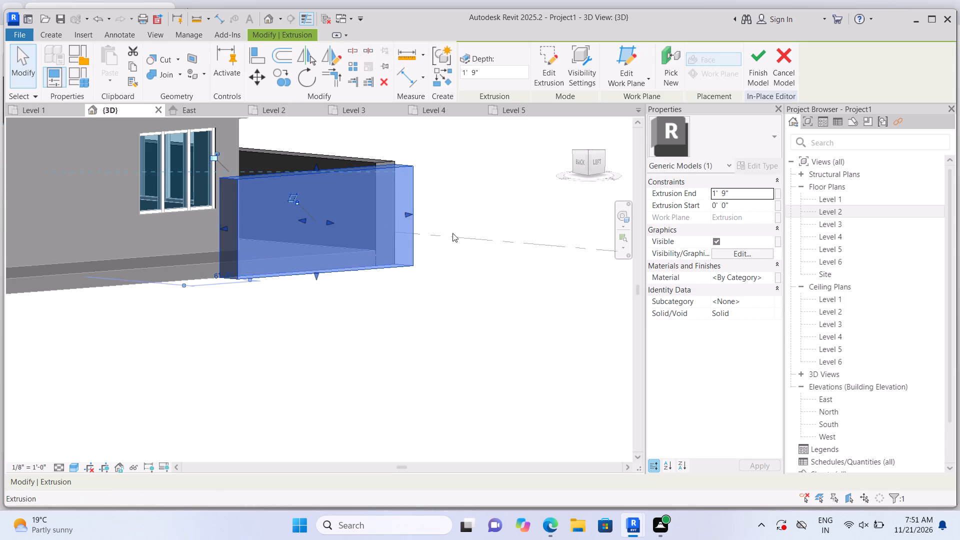
click(482, 233)
scroll(483, 233, down, 7)
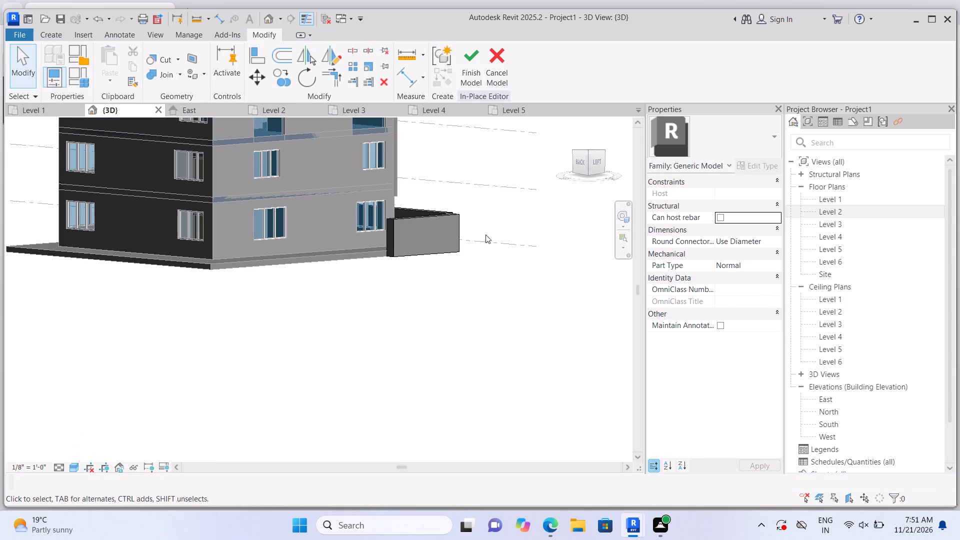
shift+middle_drag(492, 273, 505, 344)
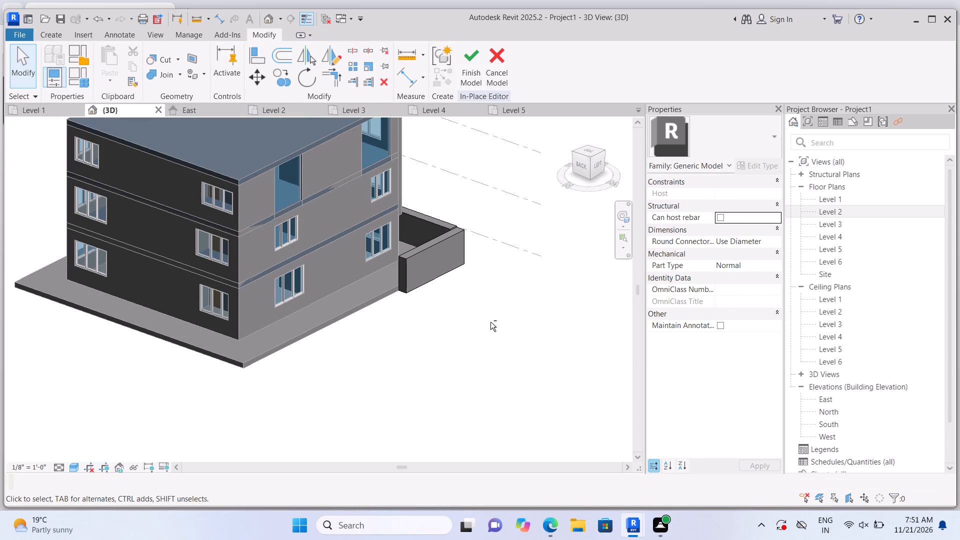
scroll(507, 337, up, 1)
scroll(492, 253, up, 3)
click(385, 229)
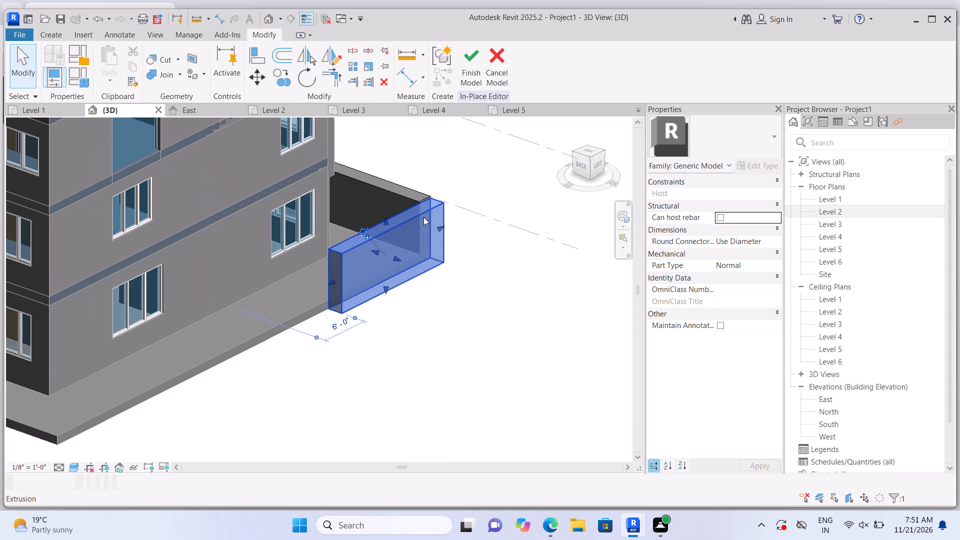
scroll(423, 217, up, 1)
click(380, 218)
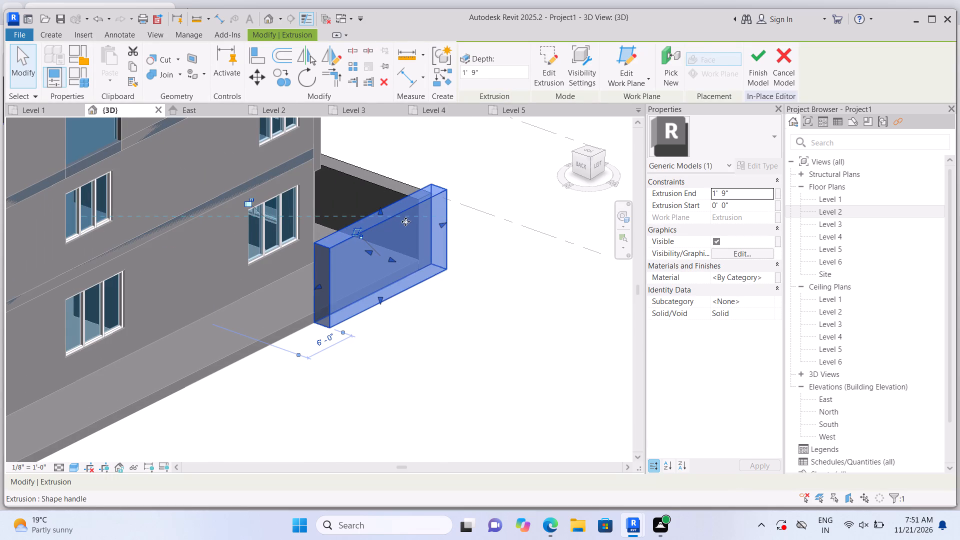
drag(379, 208, 380, 222)
scroll(394, 238, up, 2)
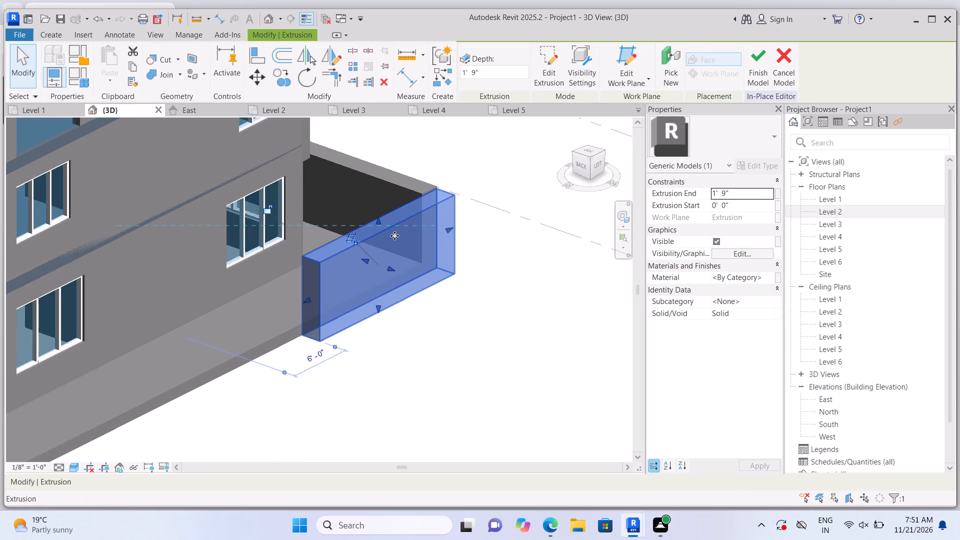
scroll(394, 235, up, 4)
click(367, 217)
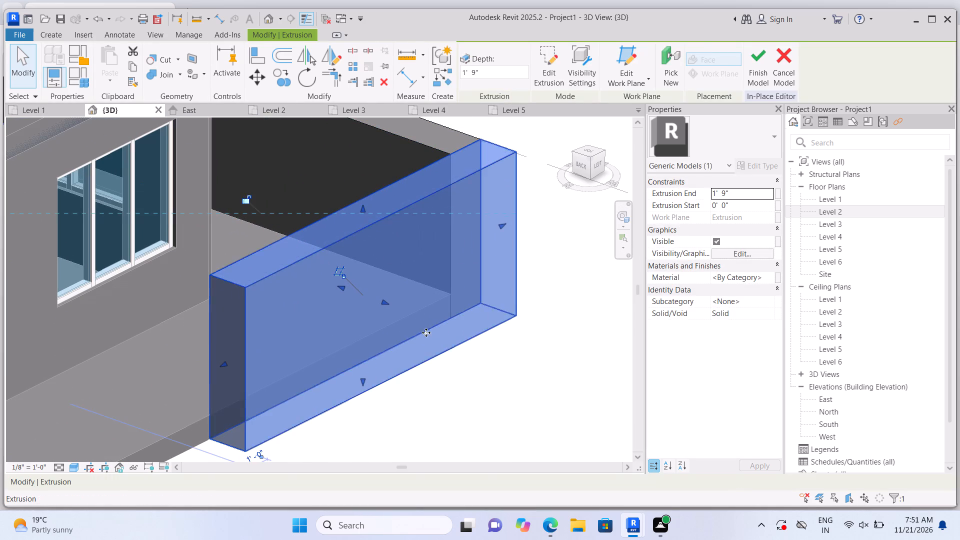
click(493, 383)
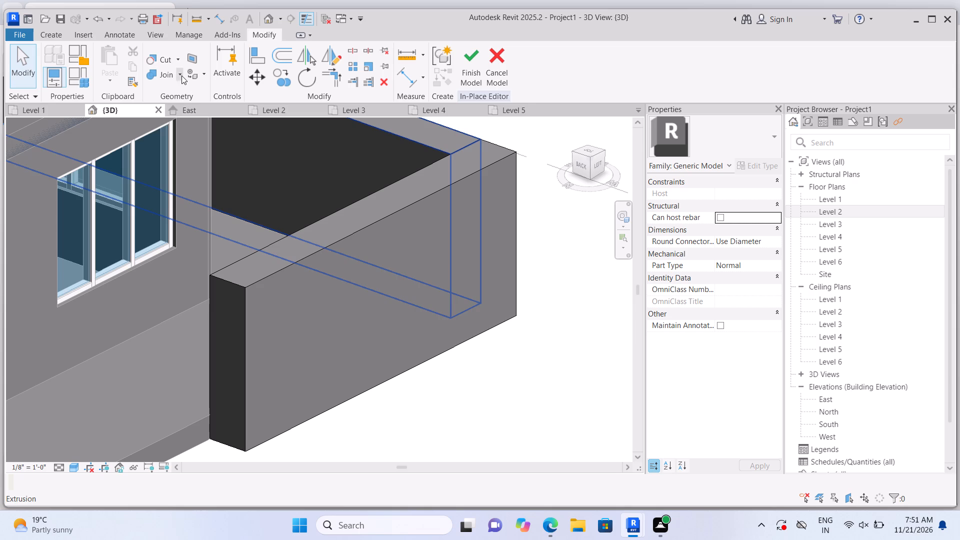
Join the low side wall's geometry with the long front wall.
click(181, 75)
click(183, 89)
click(347, 259)
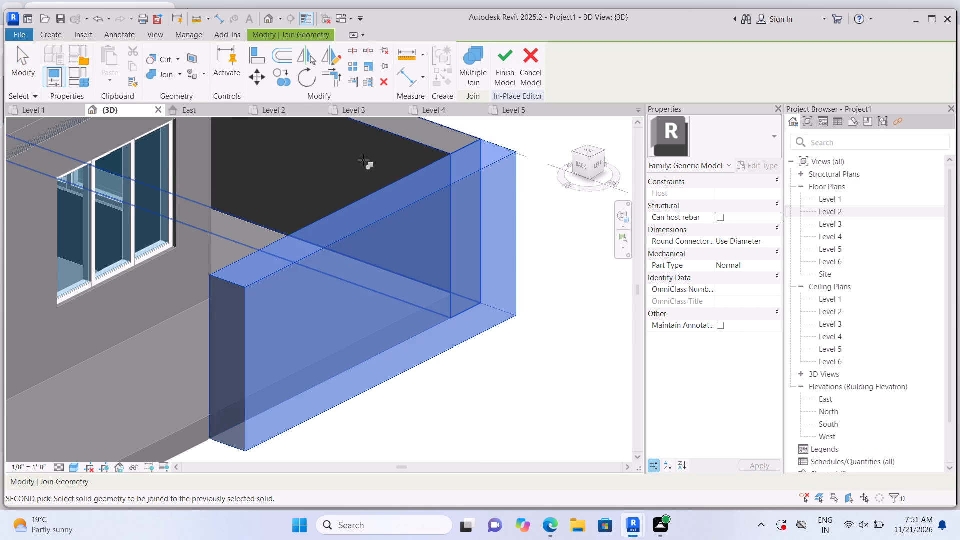
click(365, 150)
scroll(456, 158, down, 5)
scroll(535, 158, down, 3)
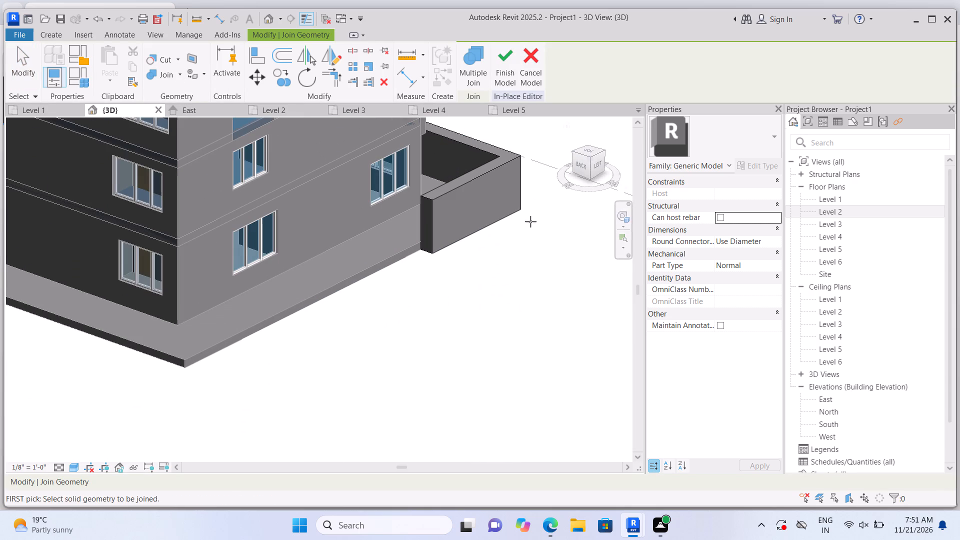
key(Escape)
Stretch the joined side wall along the base slab's side edge to the slab's rear corner.
click(469, 222)
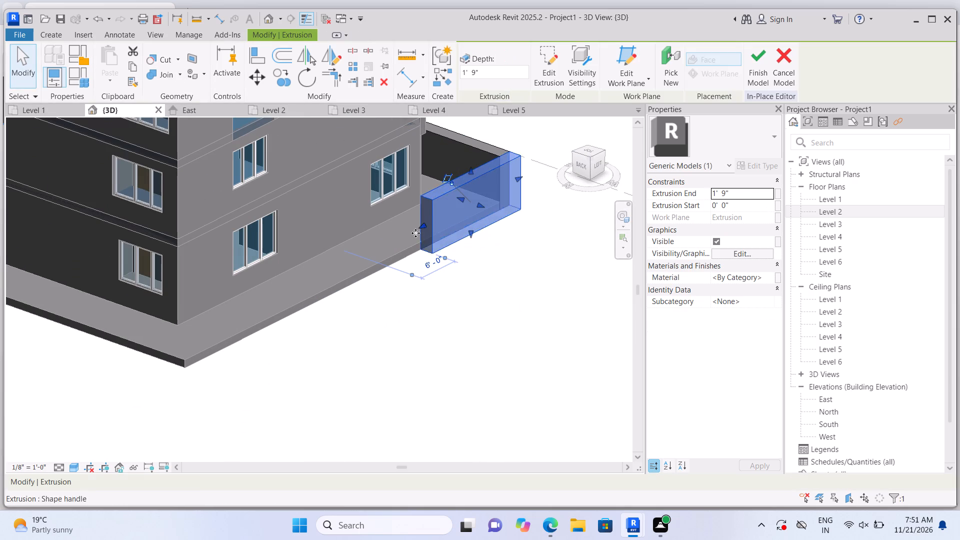
drag(425, 221, 188, 344)
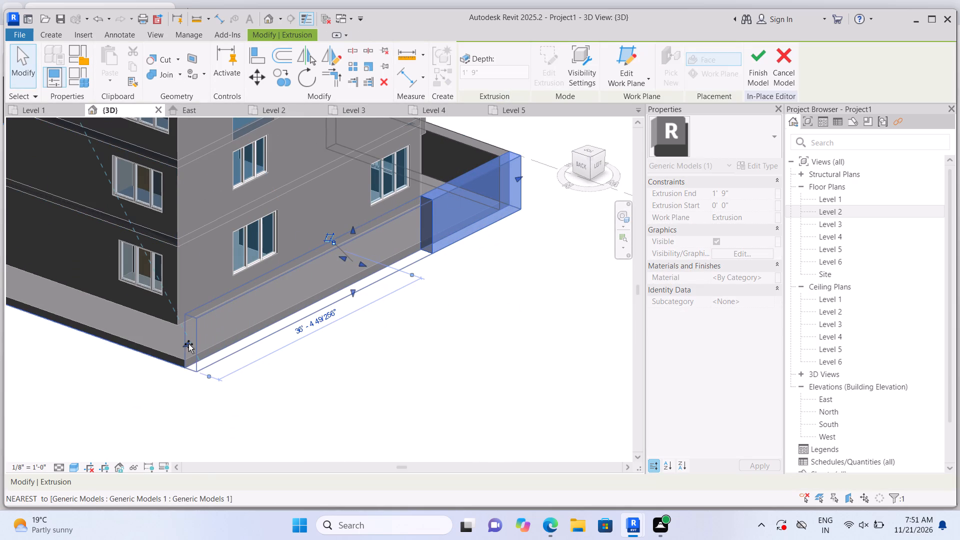
drag(188, 344, 188, 344)
click(192, 390)
Sketch a 1'-9" wide, about 1'-8" high rectangle at the bottom of the side wall's rear end face and extrude it 1'-9".
scroll(295, 386, down, 1)
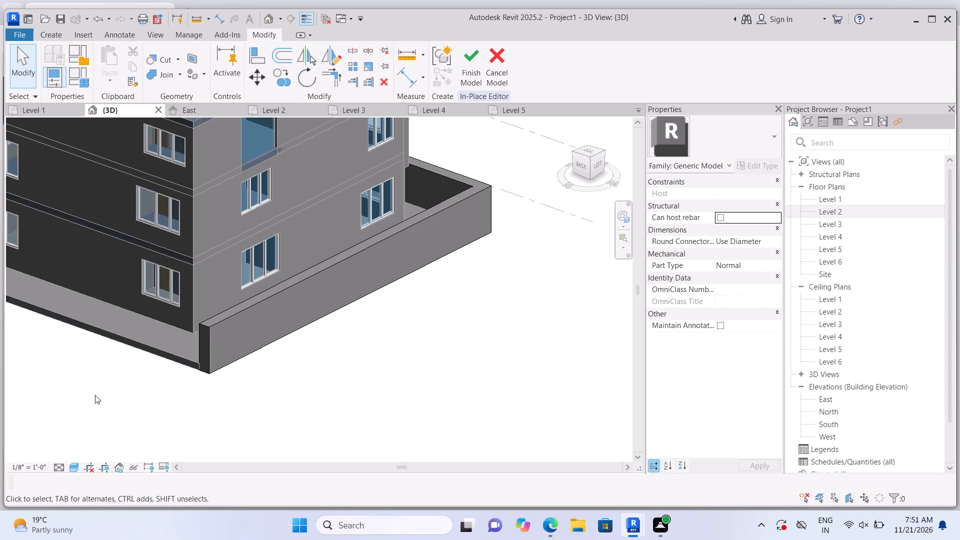
shift+middle_drag(93, 393, 226, 387)
shift+drag(122, 398, 214, 391)
scroll(104, 377, down, 3)
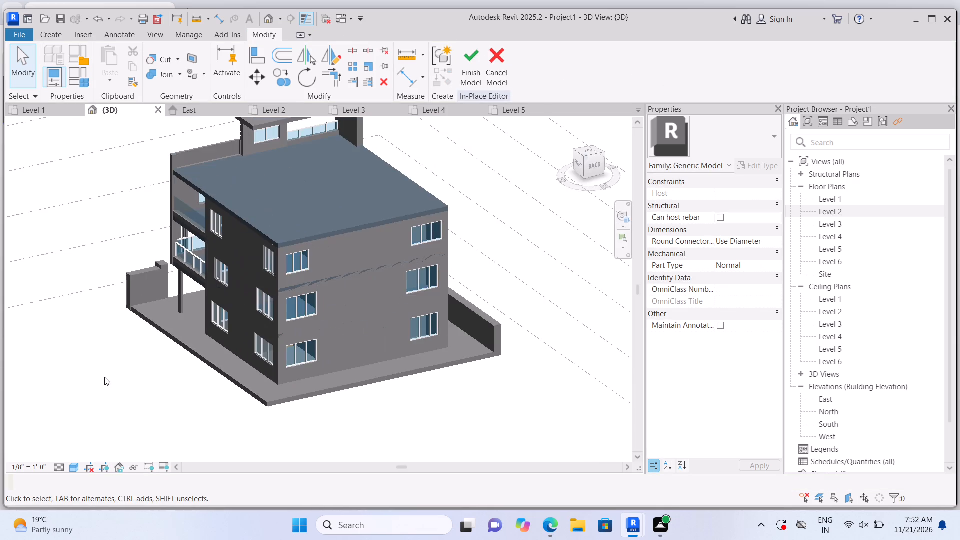
scroll(565, 455, up, 1)
scroll(481, 349, up, 6)
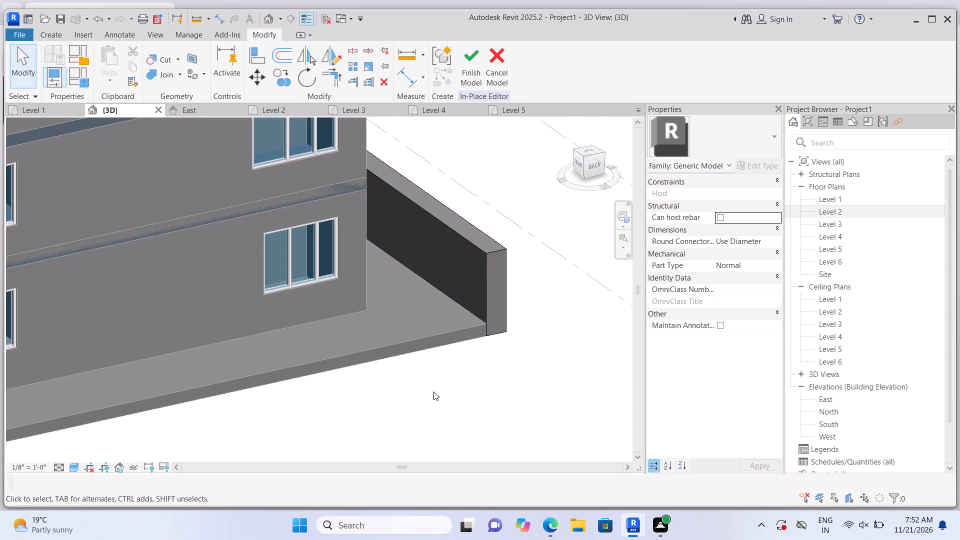
scroll(497, 354, up, 1)
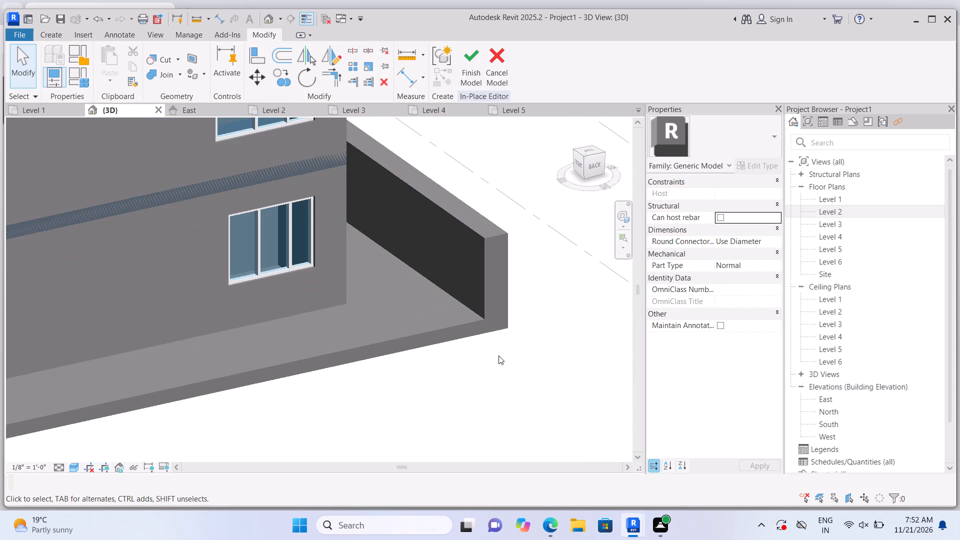
scroll(508, 350, down, 2)
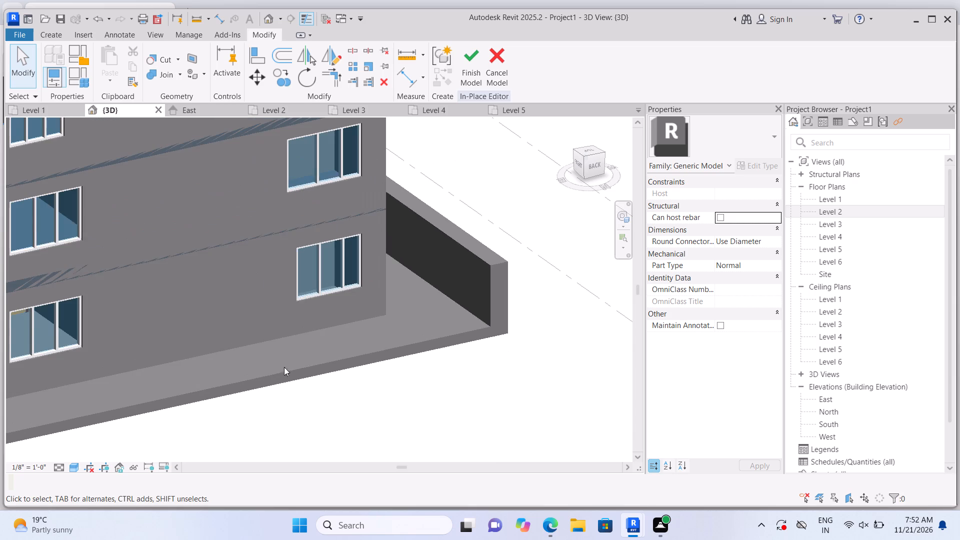
click(55, 33)
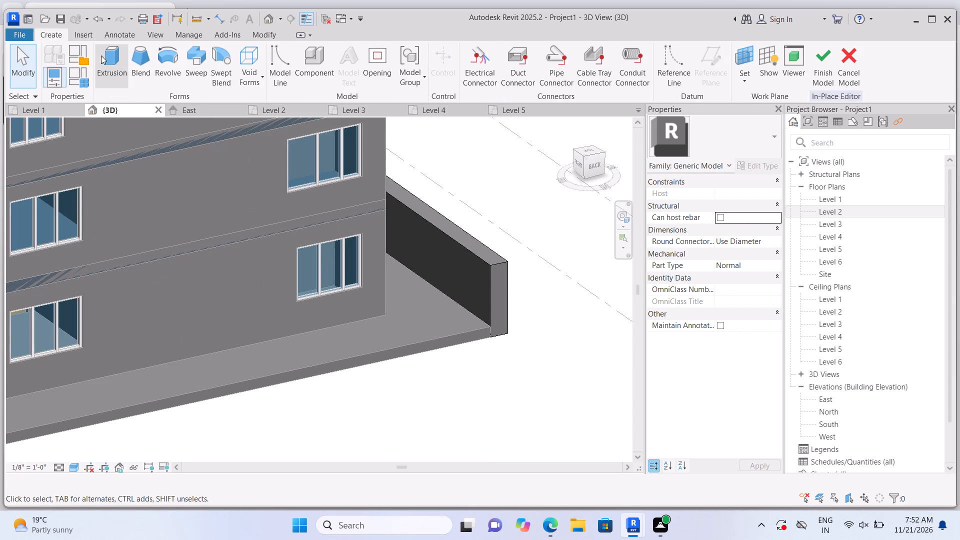
click(103, 55)
click(650, 83)
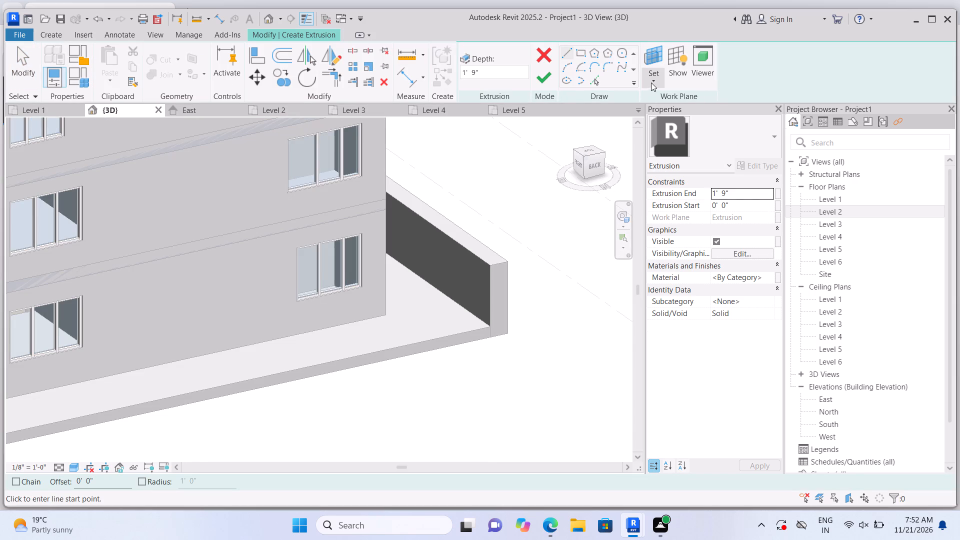
click(673, 124)
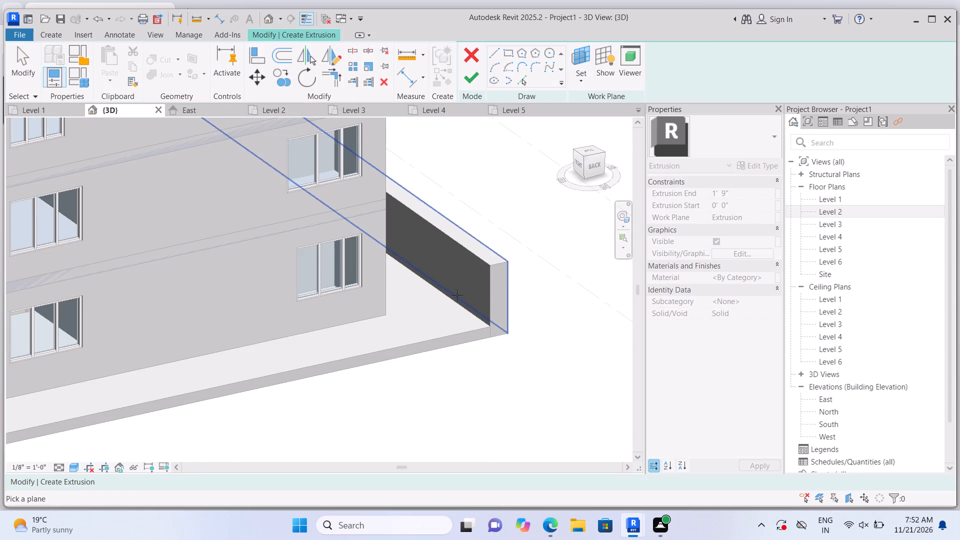
click(498, 286)
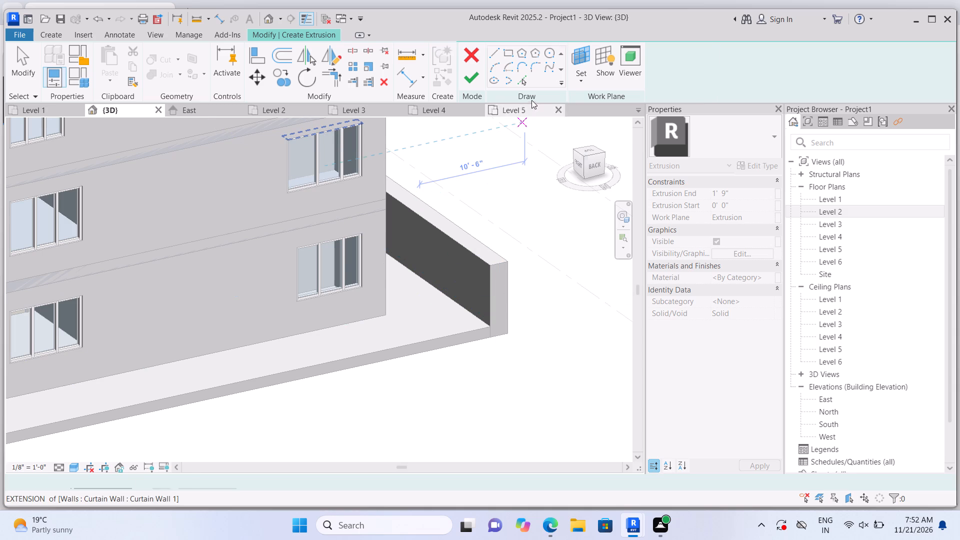
click(580, 51)
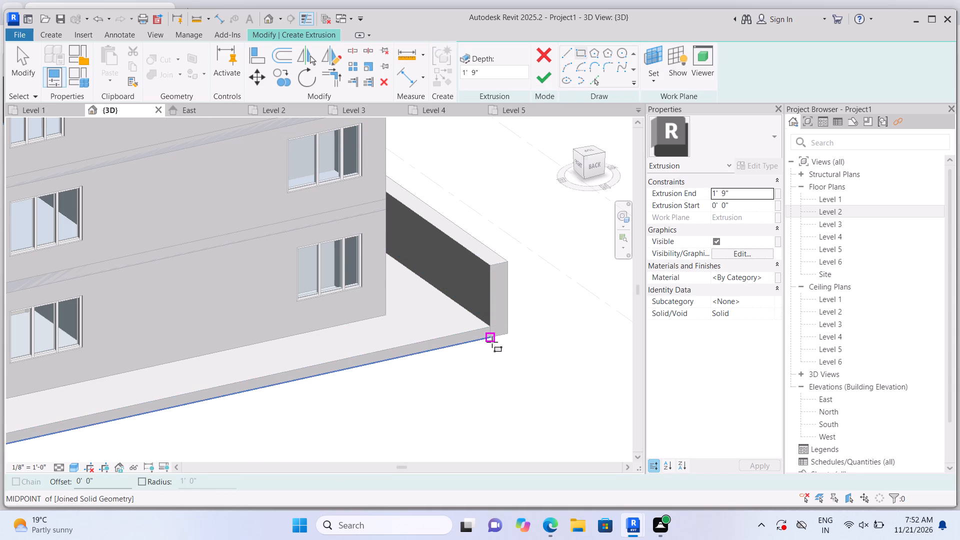
click(491, 337)
click(506, 316)
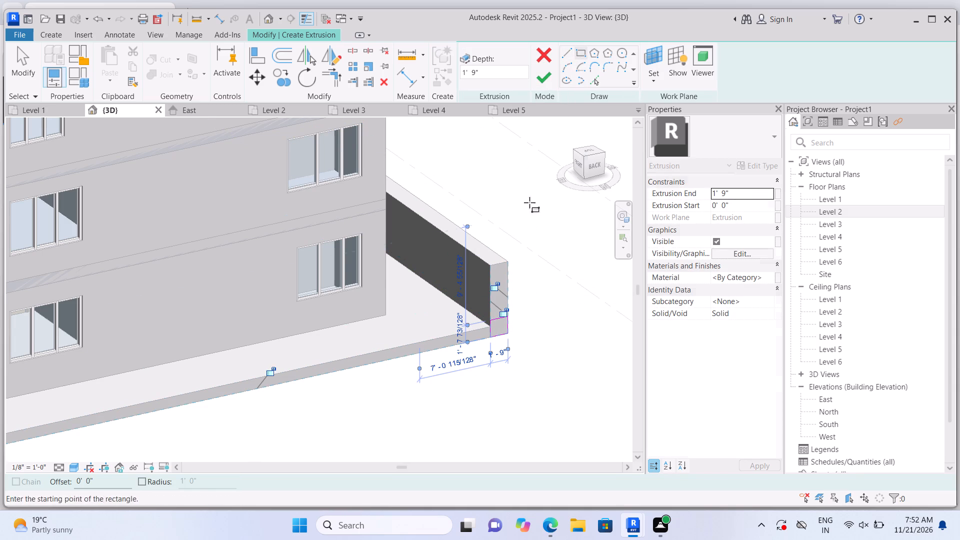
click(545, 79)
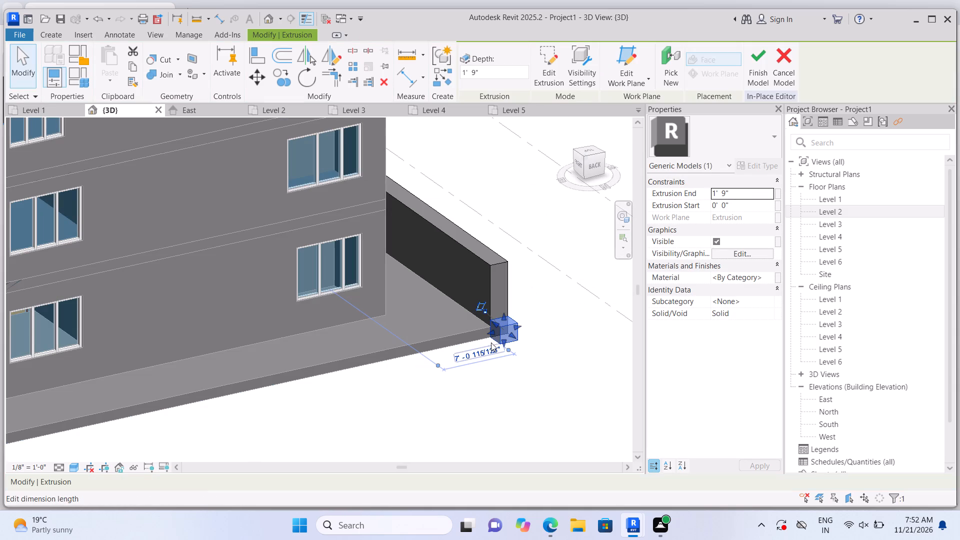
Stretch the new corner block partway along the base slab's rear edge and raise its top to the side wall's top level.
drag(489, 331, 279, 368)
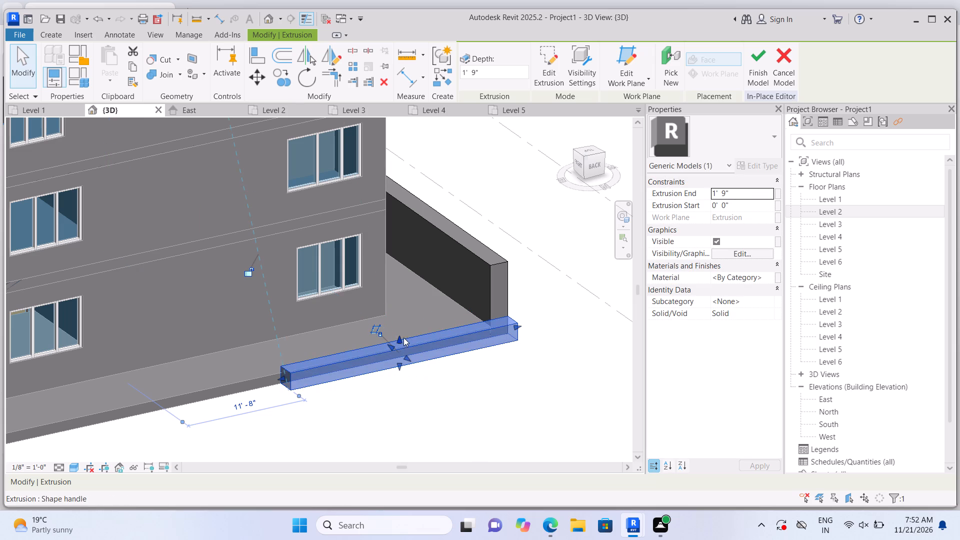
drag(396, 339, 391, 283)
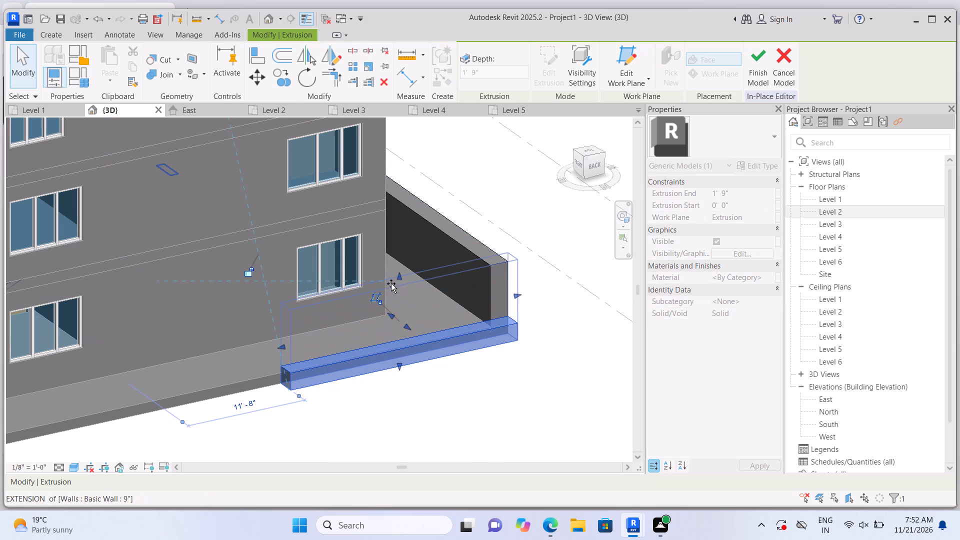
drag(391, 283, 394, 294)
click(550, 353)
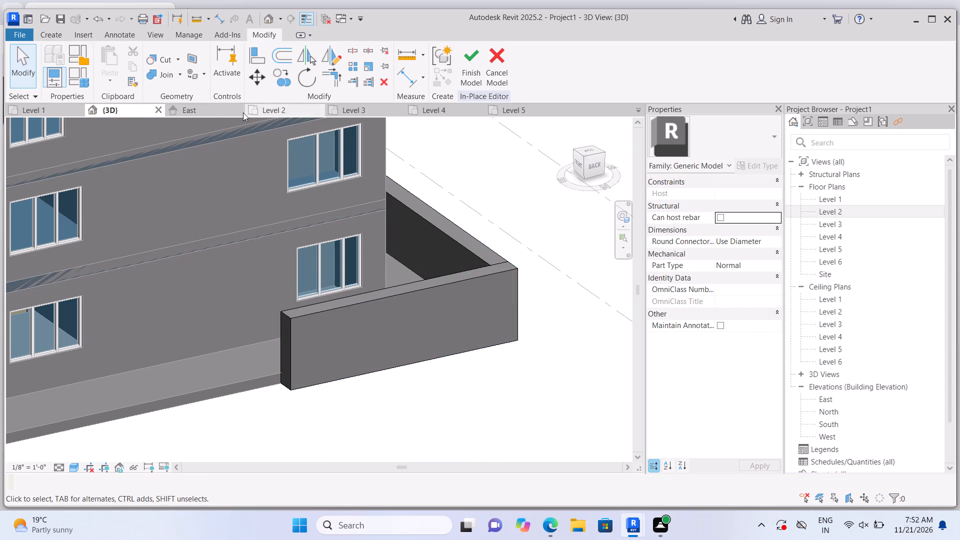
Join the new rear wall's geometry with the side wall.
click(181, 78)
click(178, 93)
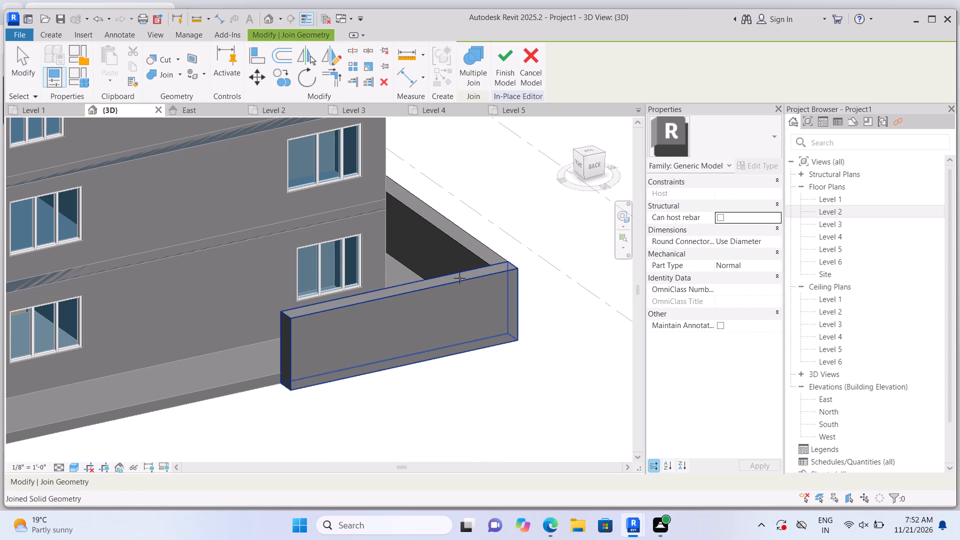
drag(463, 288, 460, 276)
click(456, 244)
scroll(558, 240, down, 2)
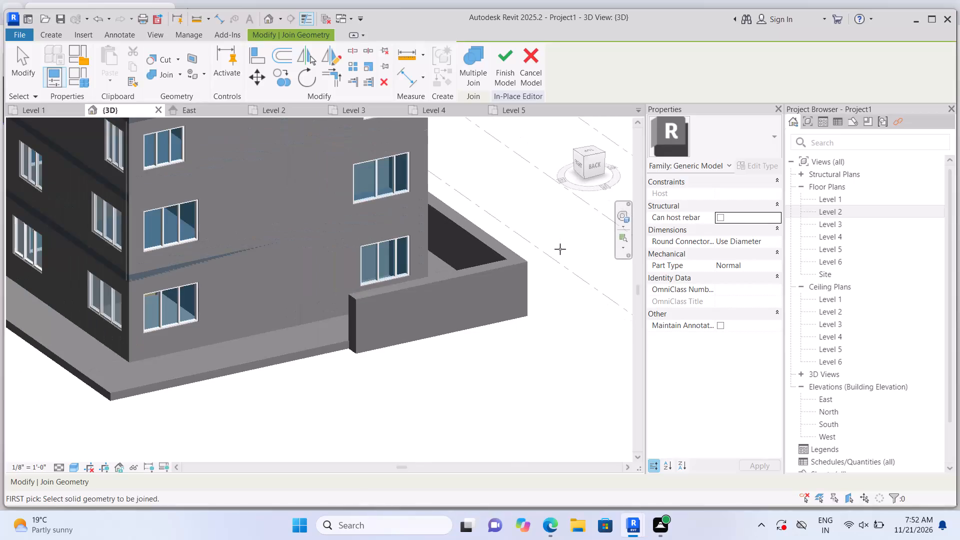
key(Escape)
Stretch the joined rear wall along the base slab's rear edge to the slab's opposite corner.
scroll(414, 331, up, 1)
click(411, 334)
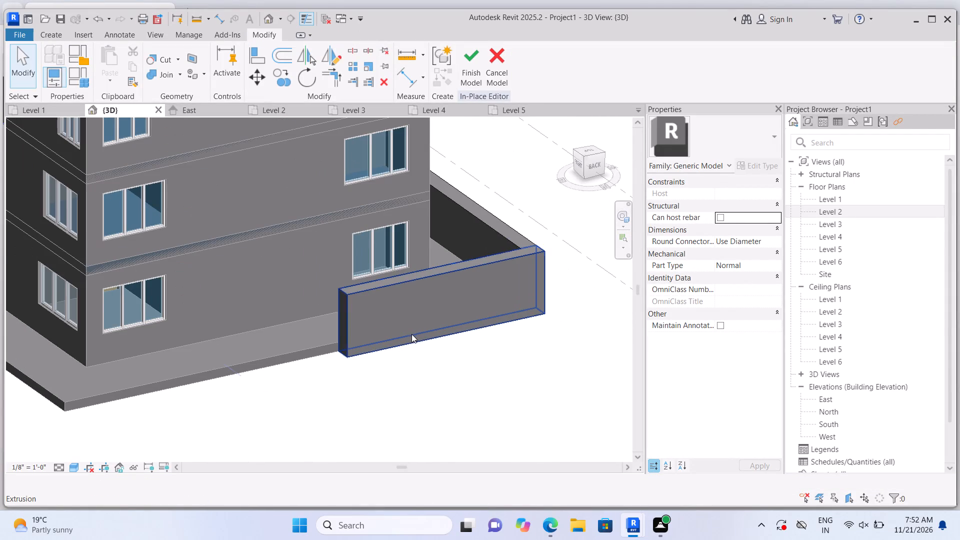
scroll(359, 361, down, 1)
scroll(331, 359, up, 1)
drag(343, 323, 240, 342)
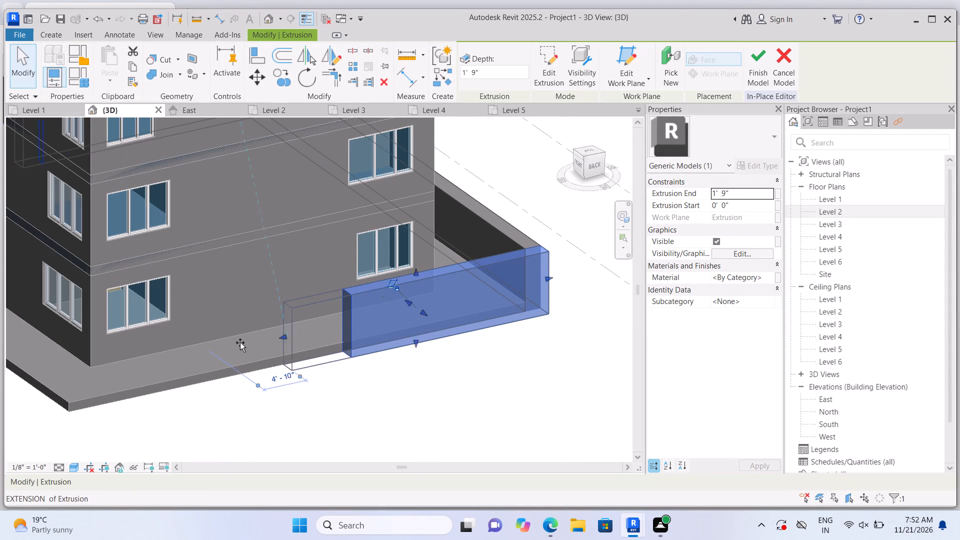
drag(240, 342, 79, 379)
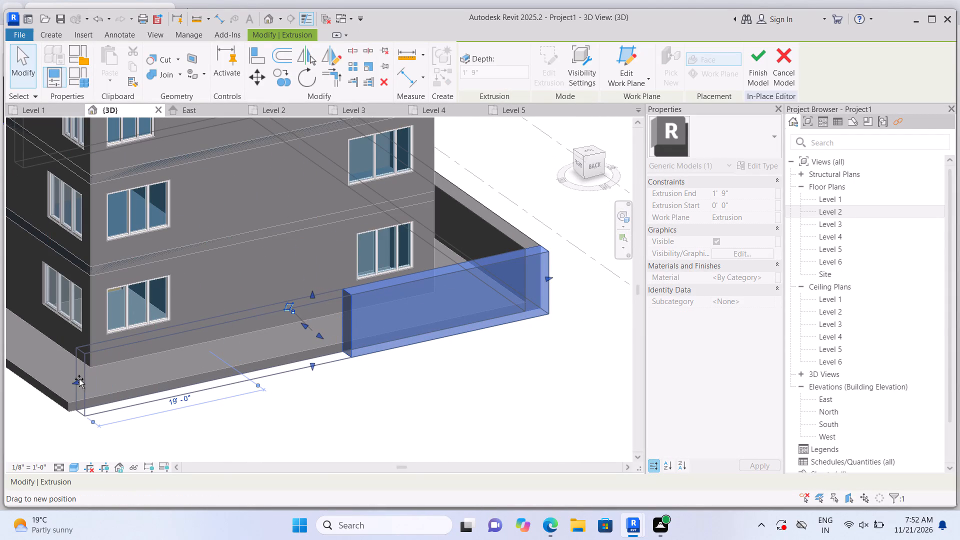
drag(79, 379, 75, 381)
drag(267, 417, 278, 417)
Sketch a 1'-9" wide rectangle at the bottom of the rear wall's end face on the open side and extrude it 1'-9".
scroll(446, 381, down, 2)
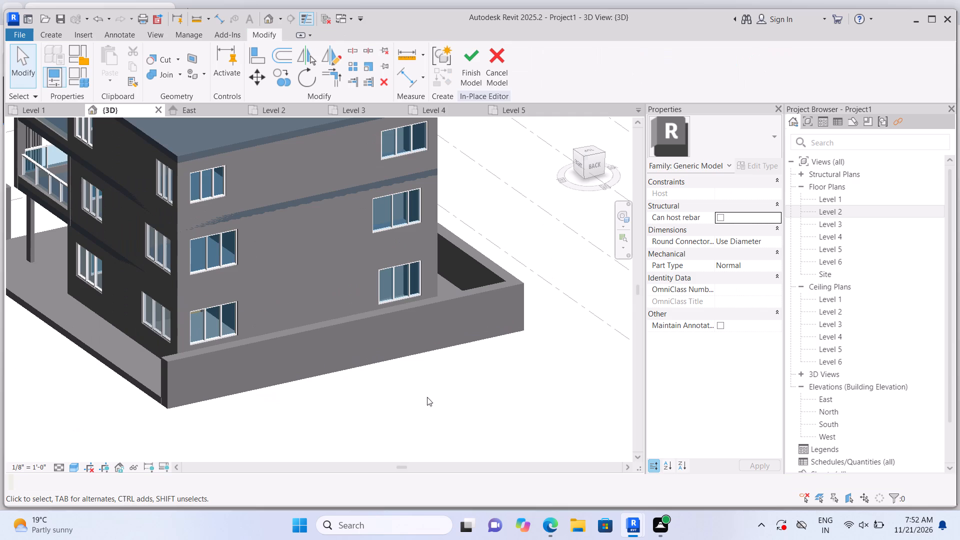
shift+middle_drag(319, 398, 417, 390)
shift+drag(320, 399, 417, 390)
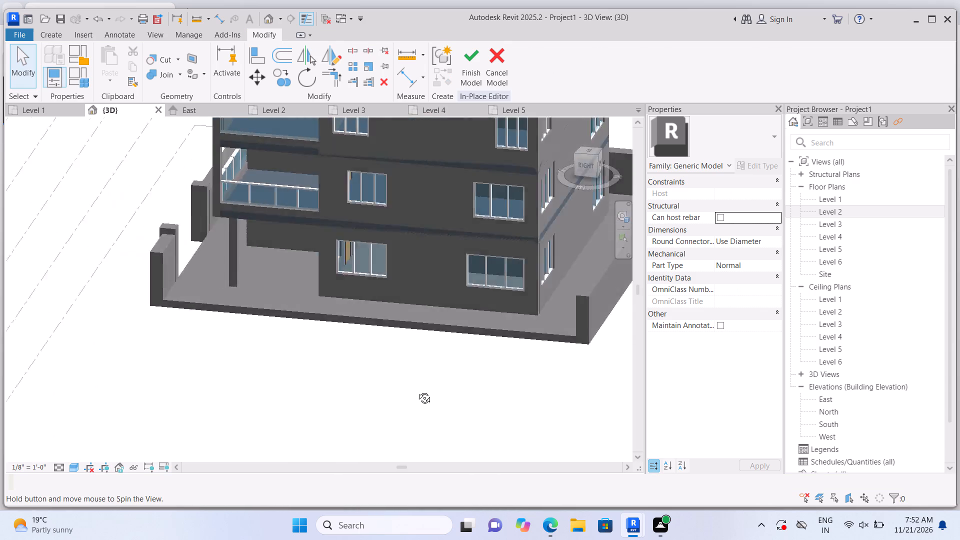
shift+drag(417, 390, 480, 378)
shift+middle_drag(417, 390, 480, 378)
scroll(467, 389, down, 3)
drag(449, 390, 303, 447)
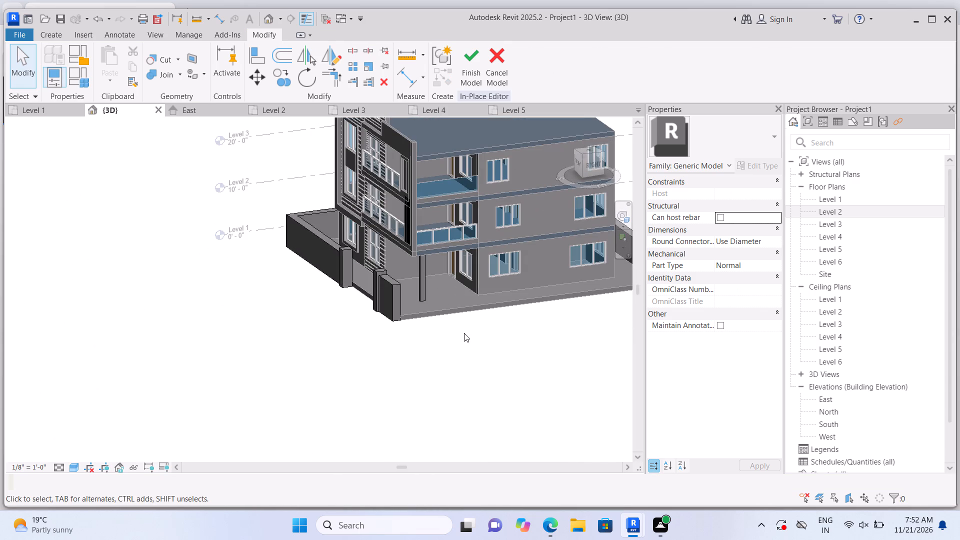
shift+middle_drag(459, 334, 293, 390)
shift+drag(453, 338, 293, 390)
shift+drag(177, 405, 255, 405)
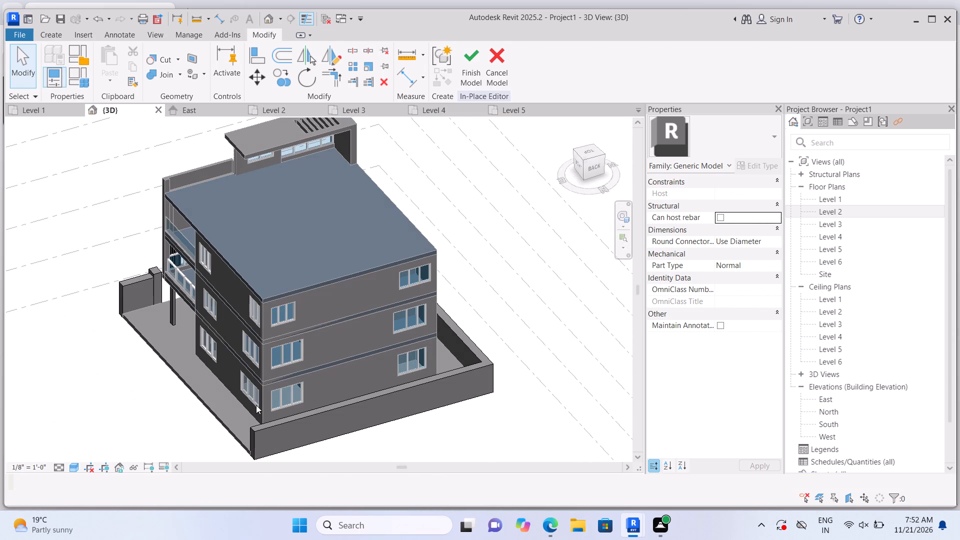
shift+middle_drag(208, 417, 289, 411)
shift+drag(240, 420, 289, 411)
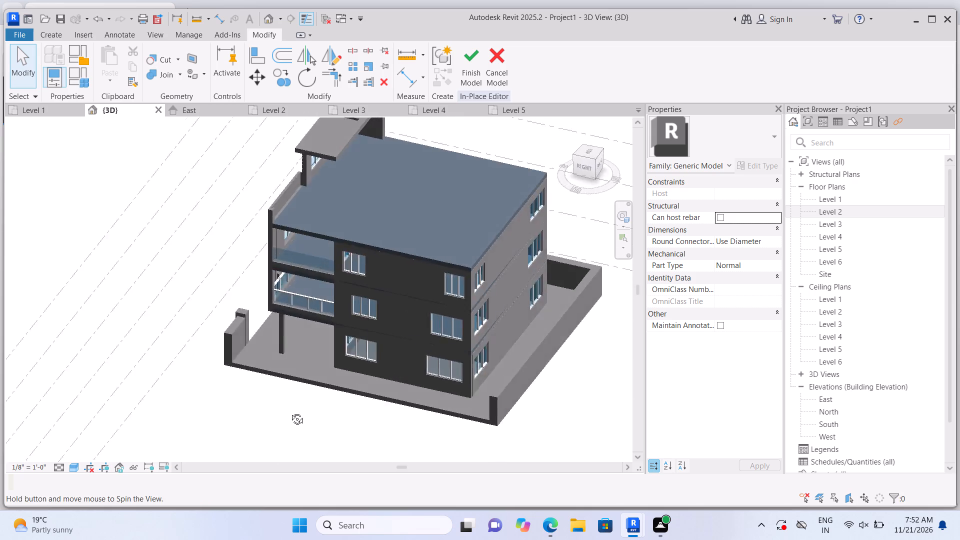
shift+drag(289, 411, 309, 409)
shift+middle_drag(289, 411, 350, 401)
shift+click(316, 407)
scroll(459, 387, down, 3)
scroll(585, 385, up, 7)
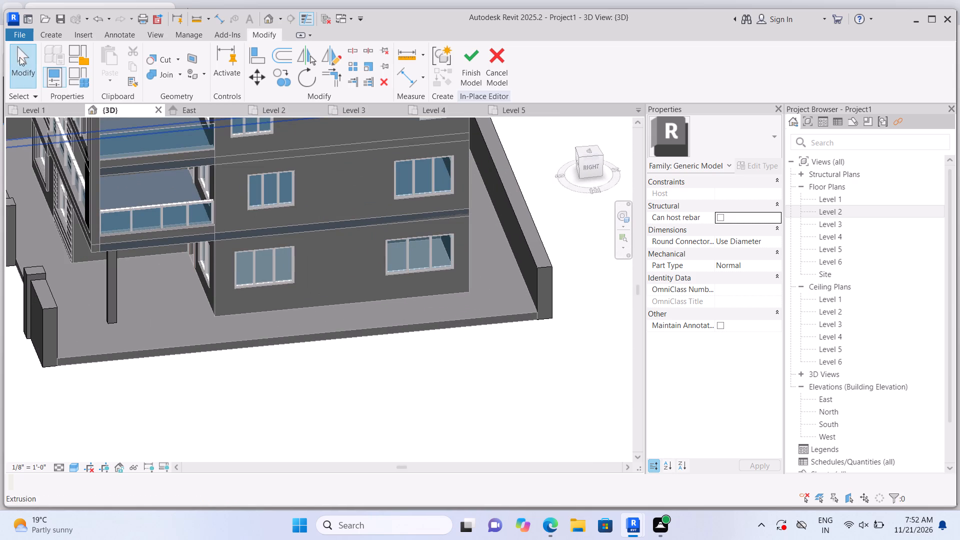
click(59, 36)
click(110, 66)
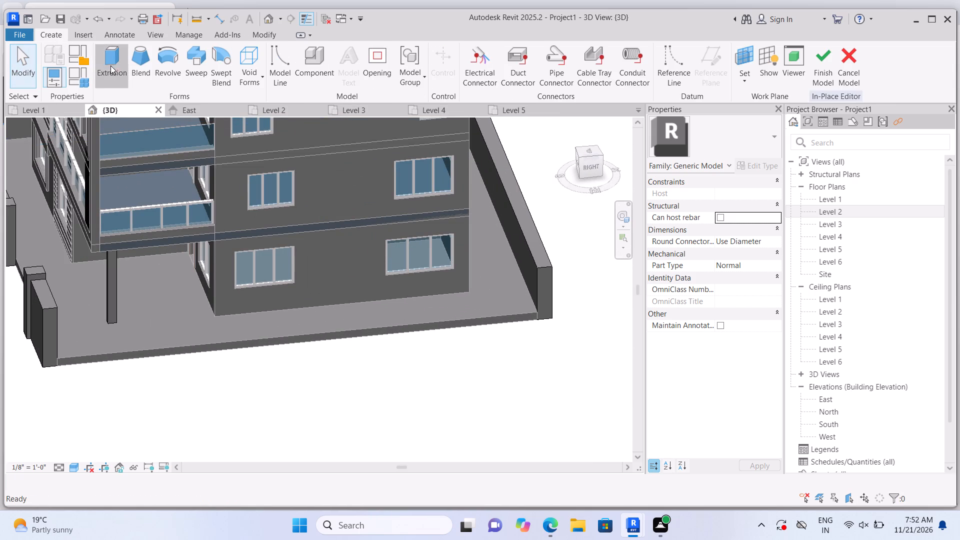
click(651, 88)
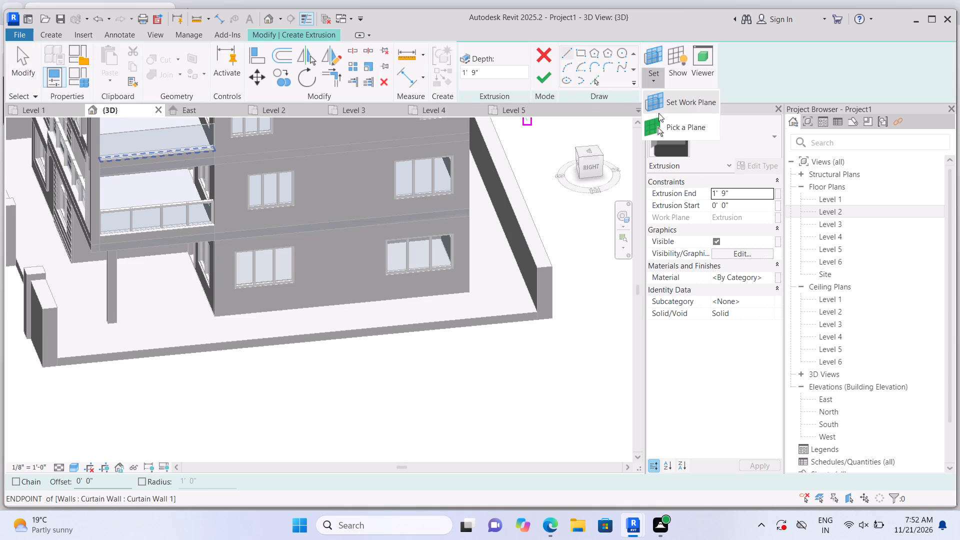
click(662, 123)
scroll(602, 267, up, 2)
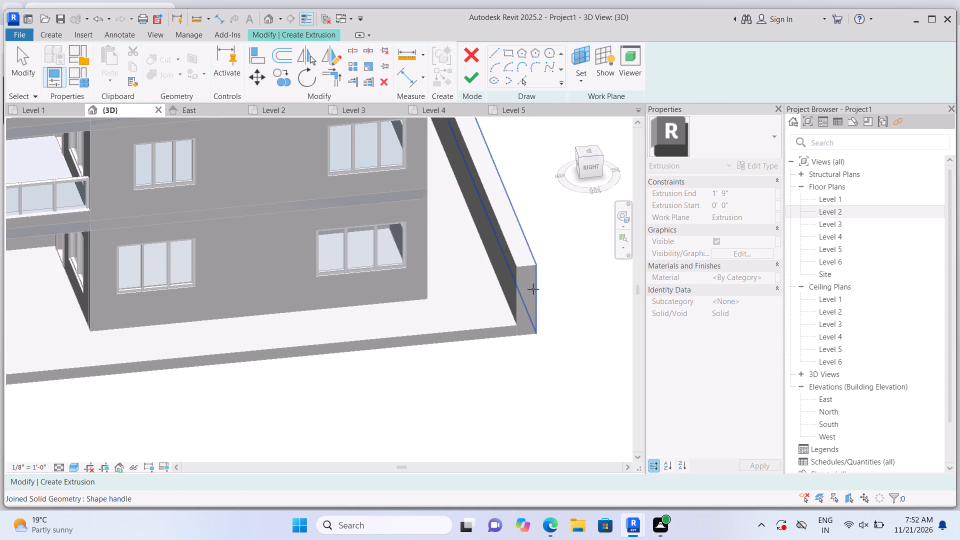
click(527, 291)
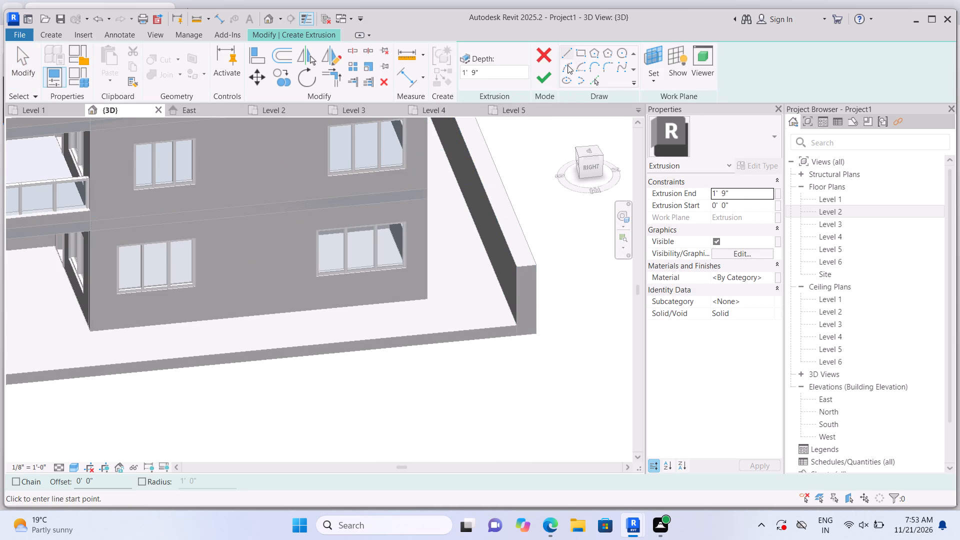
click(585, 53)
click(537, 337)
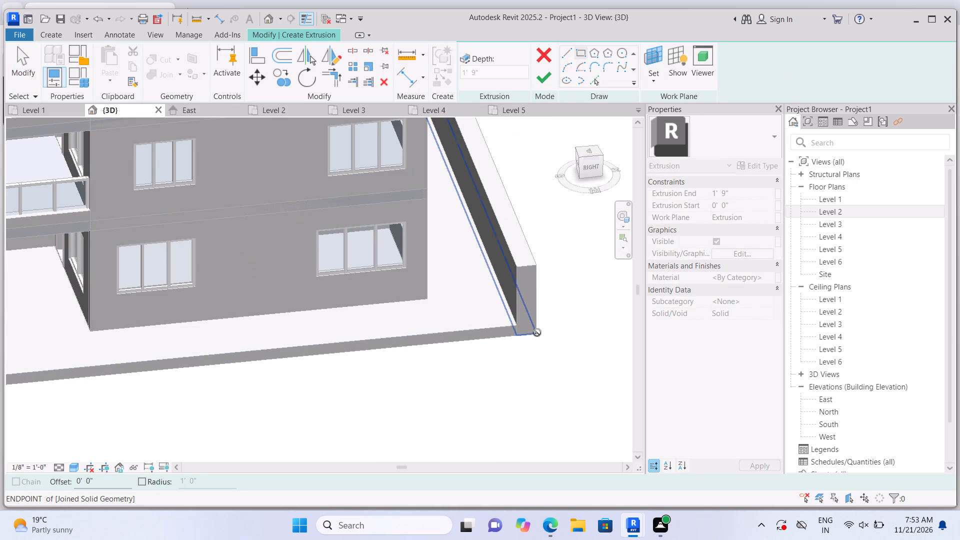
click(513, 327)
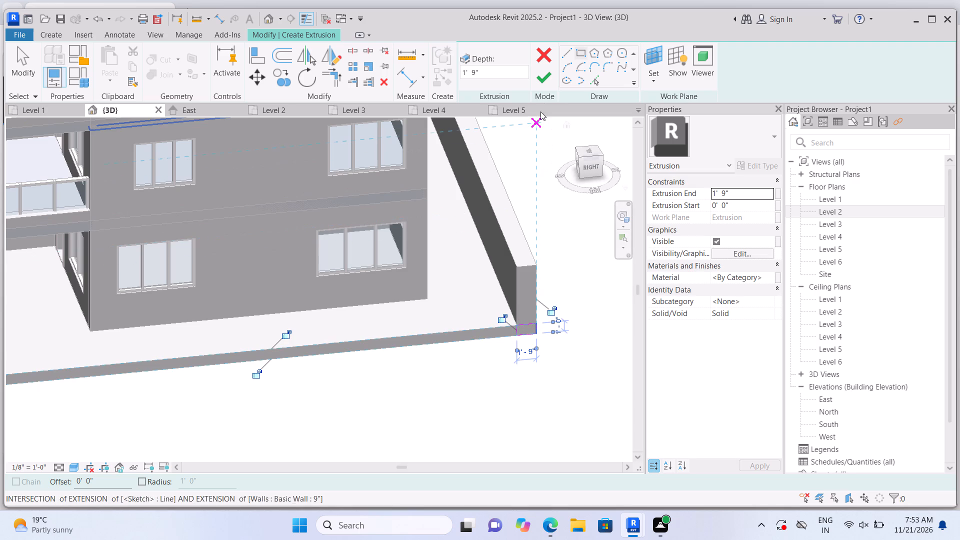
click(545, 84)
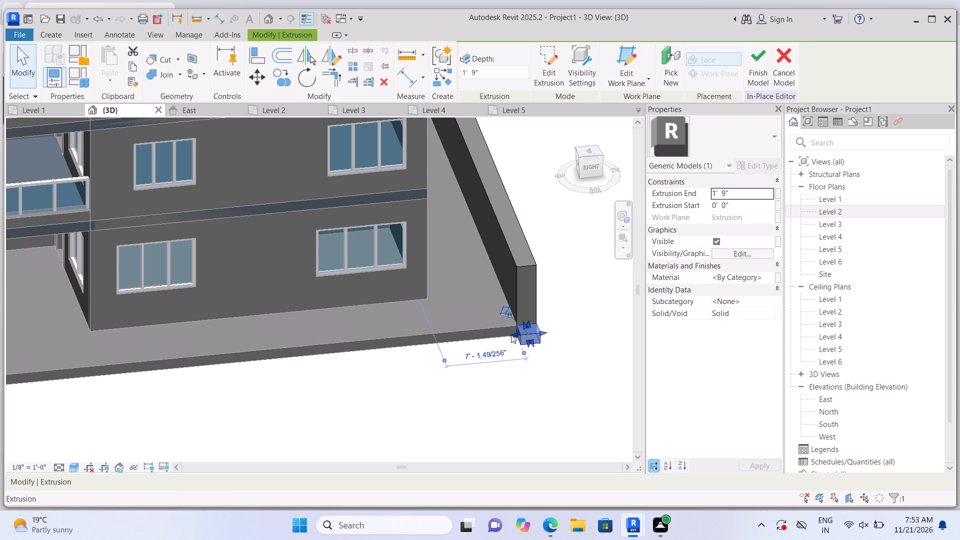
Stretch the new corner block partway along the slab's open side edge and raise its top to the rear wall's top level.
drag(511, 332, 263, 375)
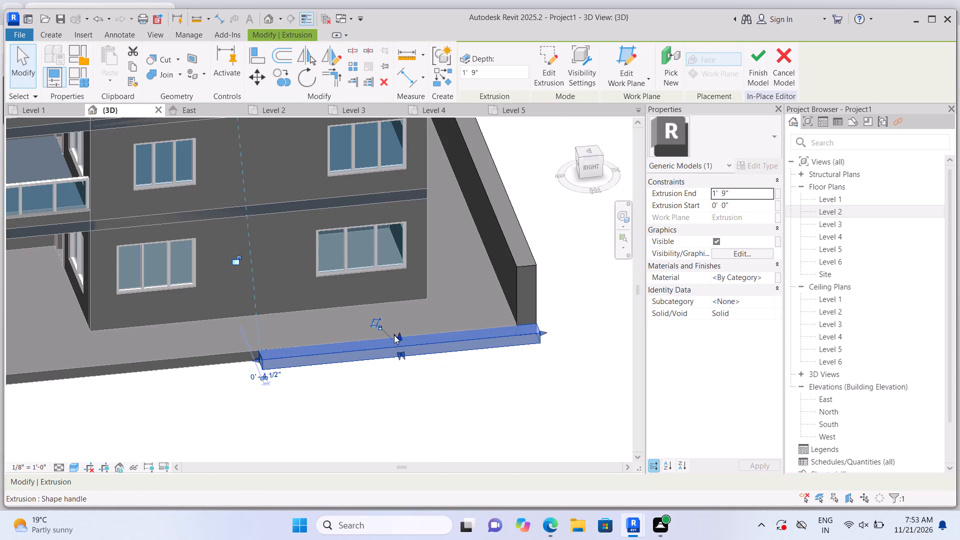
drag(400, 336, 406, 284)
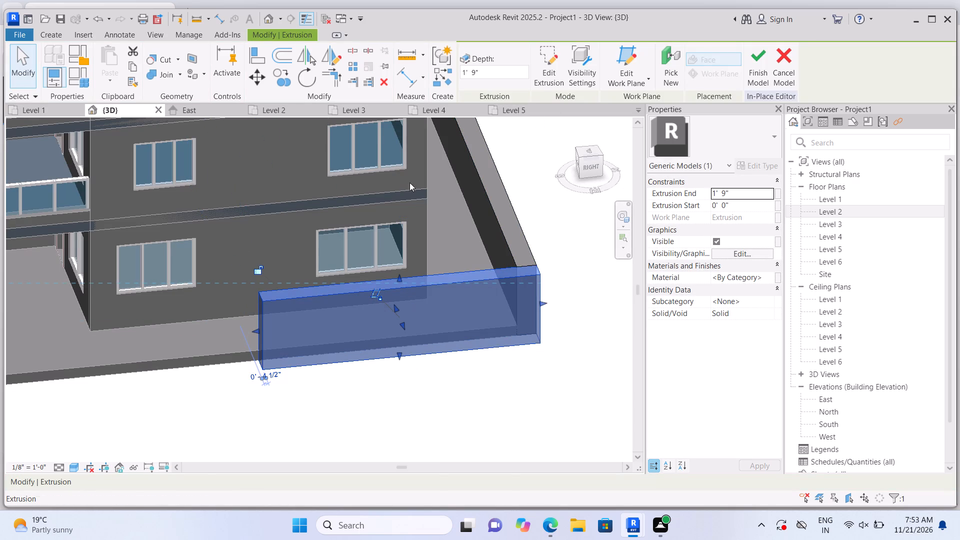
Join the new side wall's geometry with the rear wall.
click(180, 73)
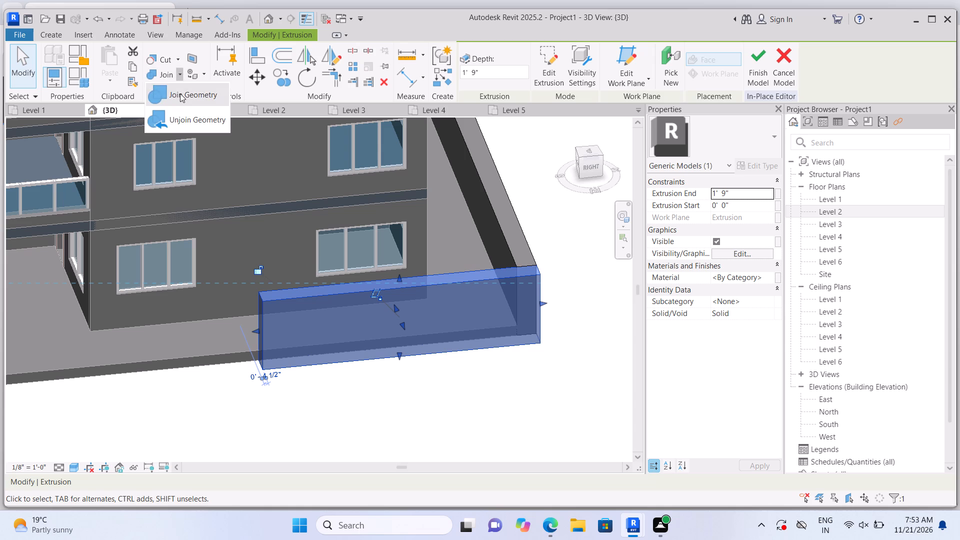
click(181, 95)
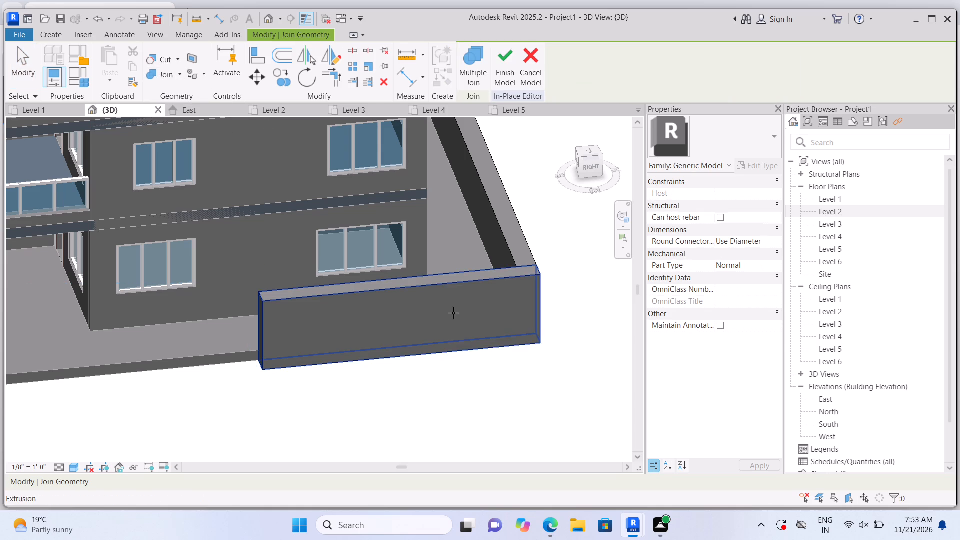
click(453, 313)
click(473, 211)
scroll(530, 226, down, 4)
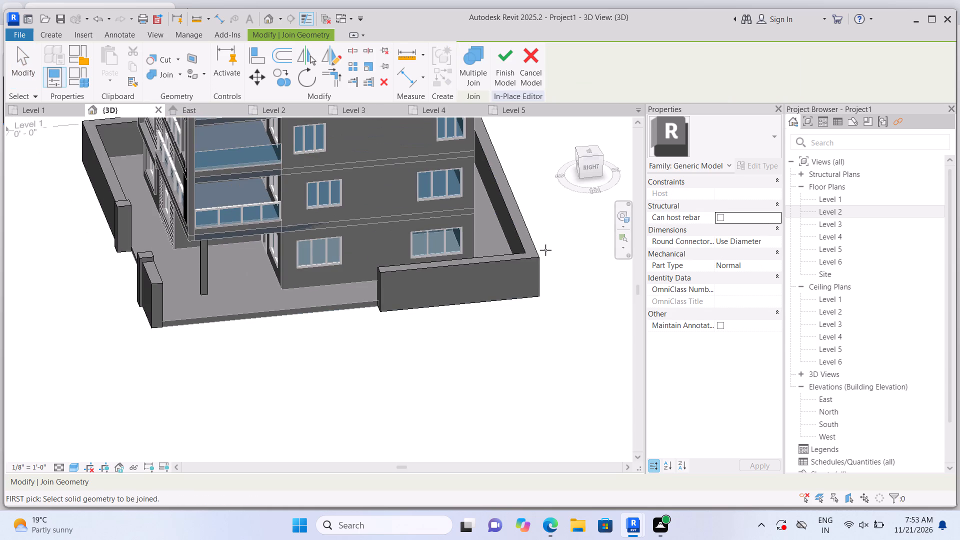
key(Escape)
Stretch the joined side wall along the slab's edge to the front corner beside the short front wall.
click(388, 283)
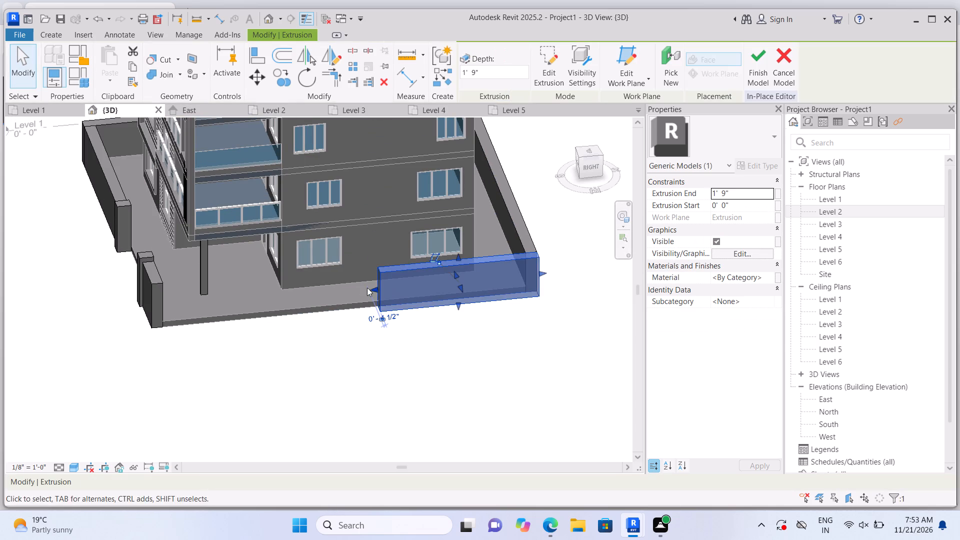
drag(372, 287, 154, 310)
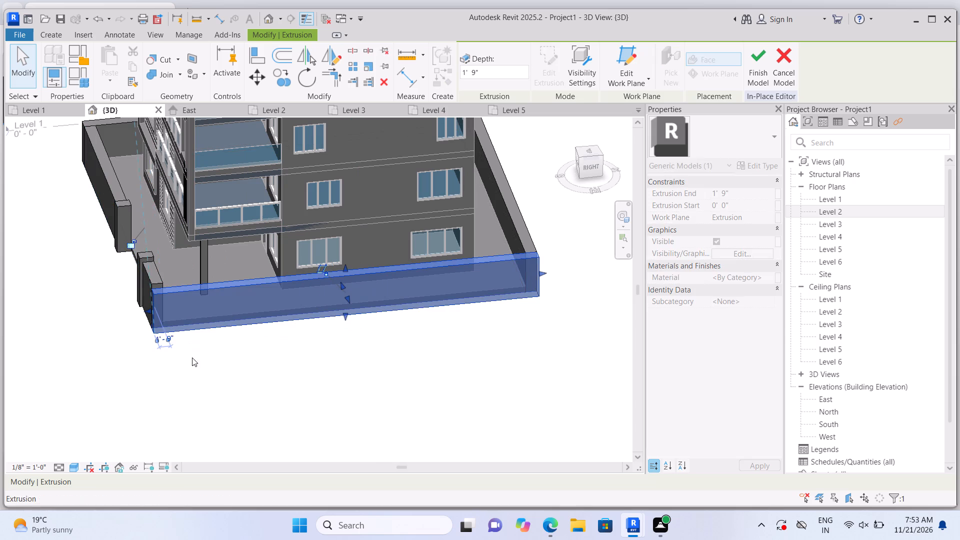
click(177, 384)
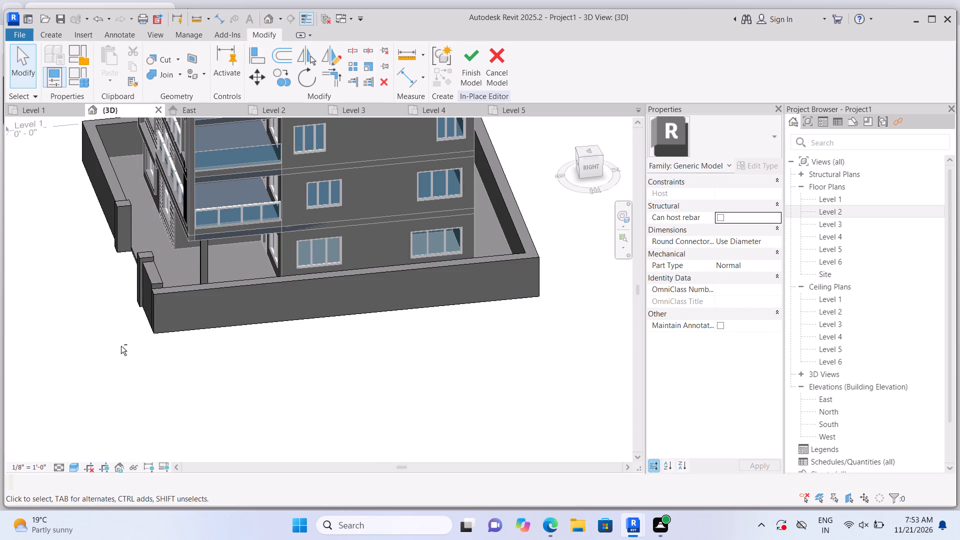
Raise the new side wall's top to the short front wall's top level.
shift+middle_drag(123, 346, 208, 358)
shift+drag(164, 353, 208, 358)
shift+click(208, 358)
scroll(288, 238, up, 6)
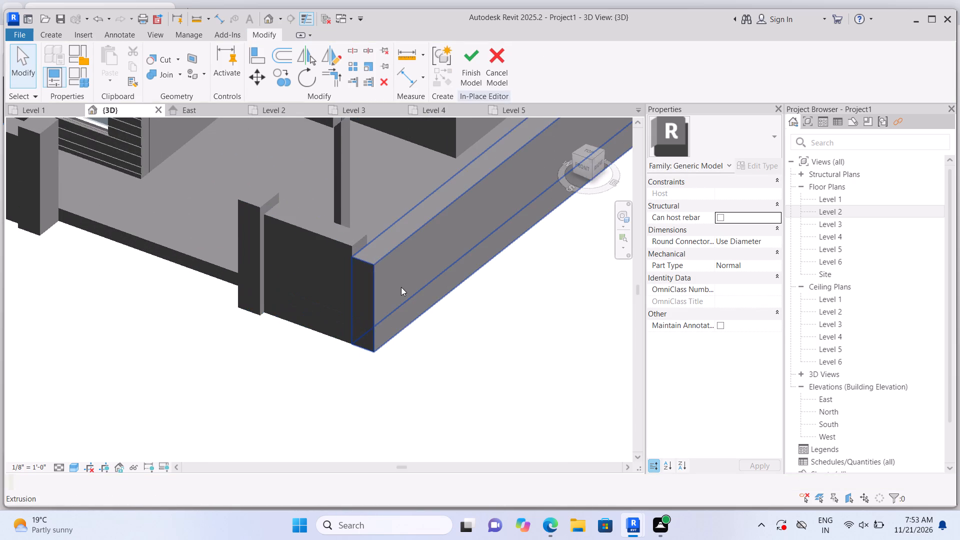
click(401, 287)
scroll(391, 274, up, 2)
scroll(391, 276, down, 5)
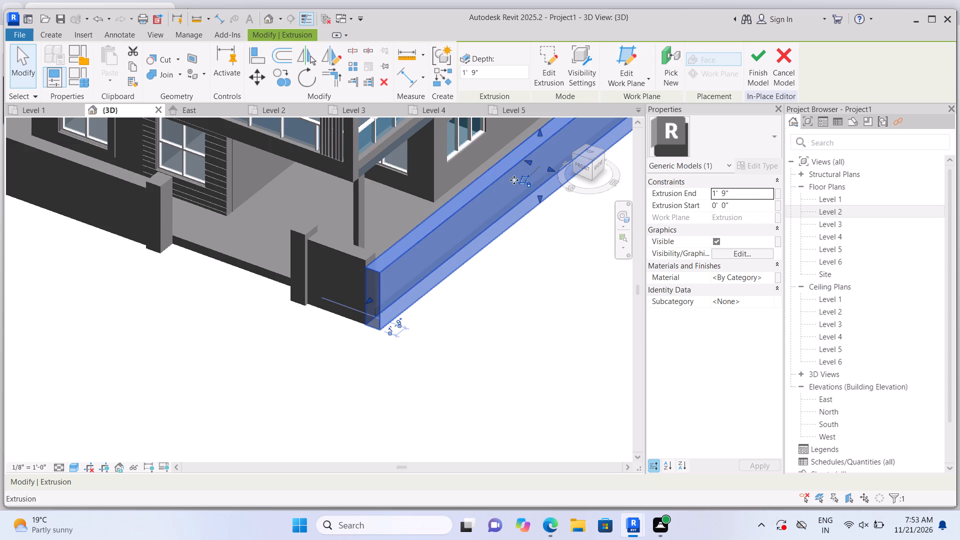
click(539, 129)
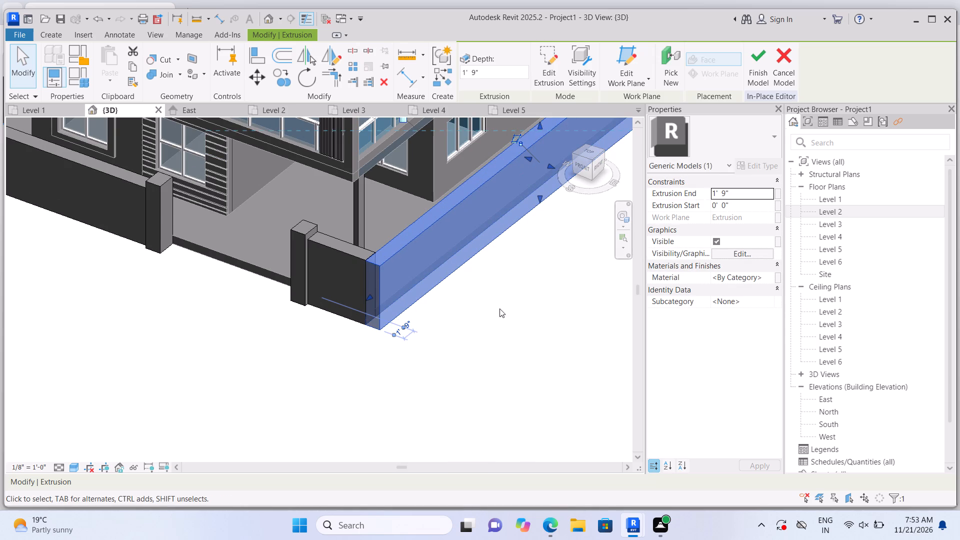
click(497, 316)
Join the short front wall's geometry with the new side wall at the front corner.
scroll(488, 302, up, 2)
scroll(453, 270, up, 1)
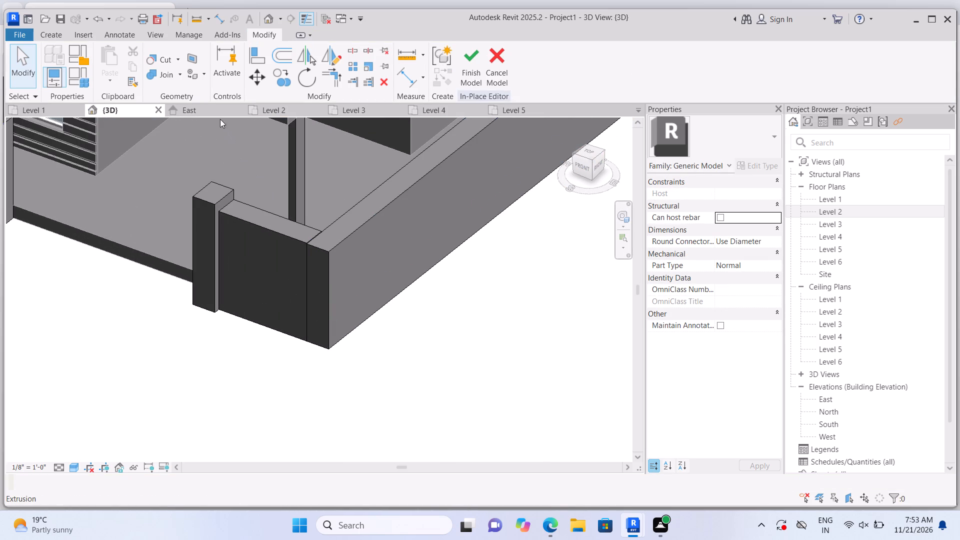
click(180, 70)
click(181, 87)
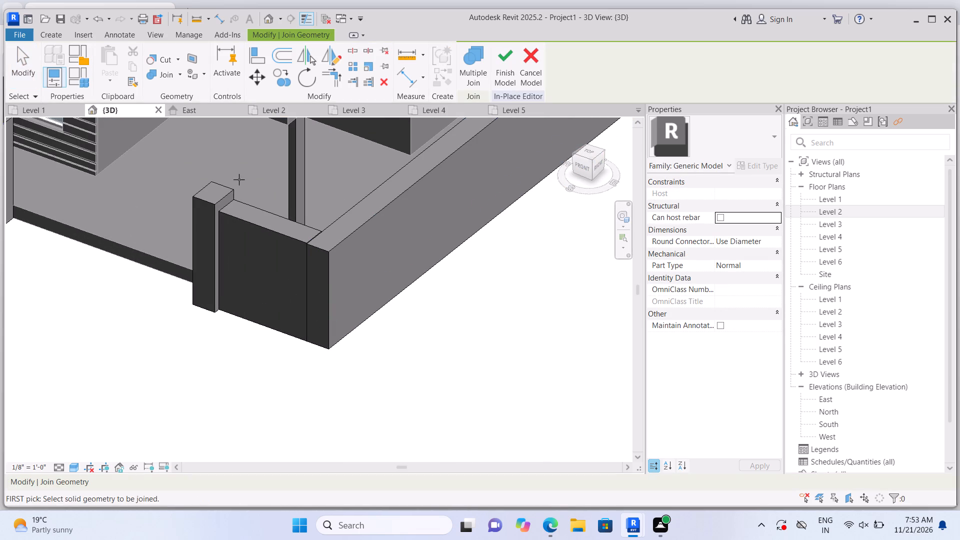
click(256, 225)
click(348, 239)
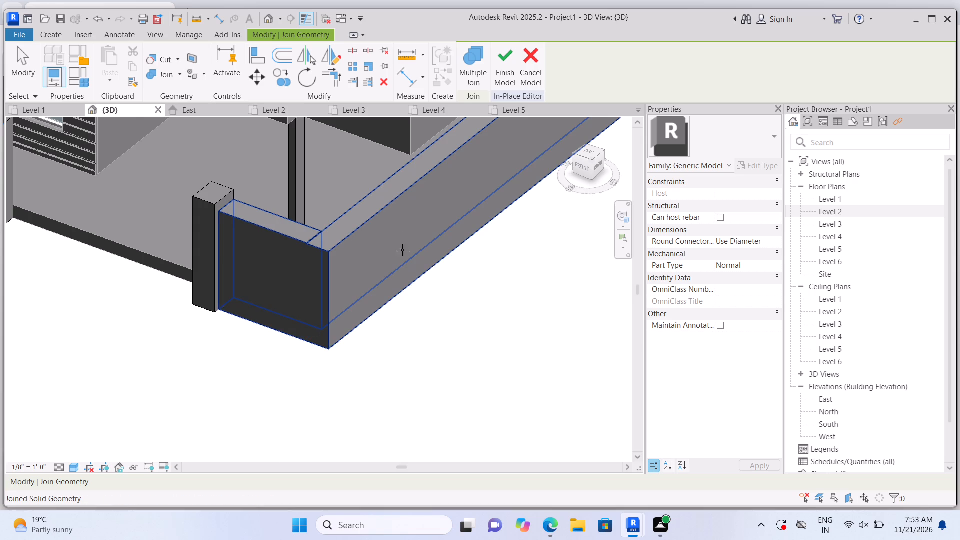
scroll(406, 258, down, 4)
scroll(414, 274, up, 1)
scroll(370, 294, up, 1)
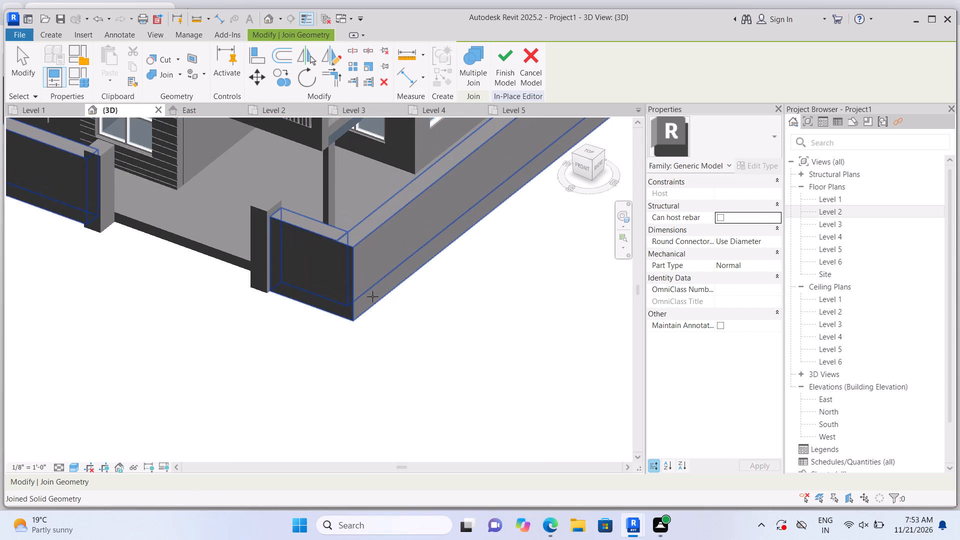
key(Escape)
scroll(284, 291, up, 2)
key(Escape)
Adjust the short front wall's top edge to align with the adjoining side wall's top.
scroll(299, 292, up, 3)
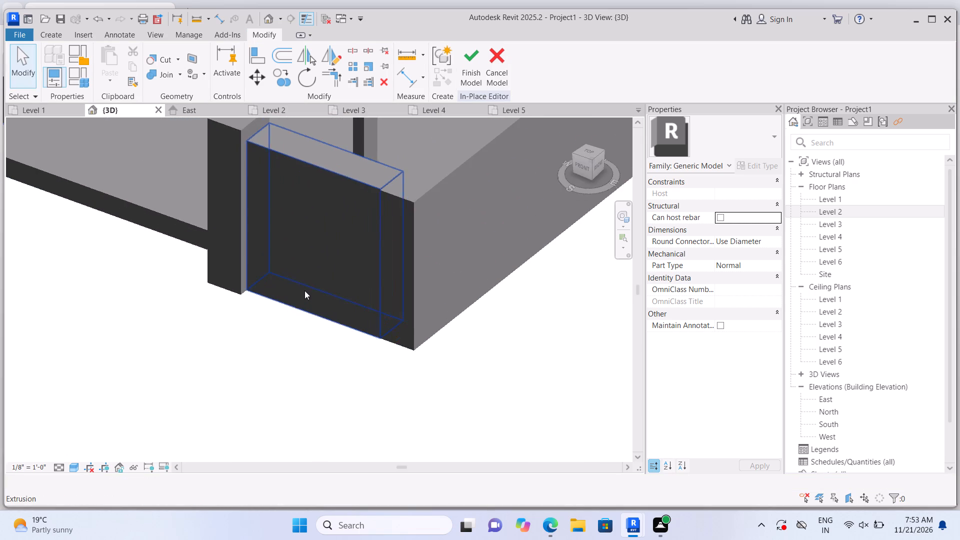
scroll(304, 290, up, 1)
click(269, 220)
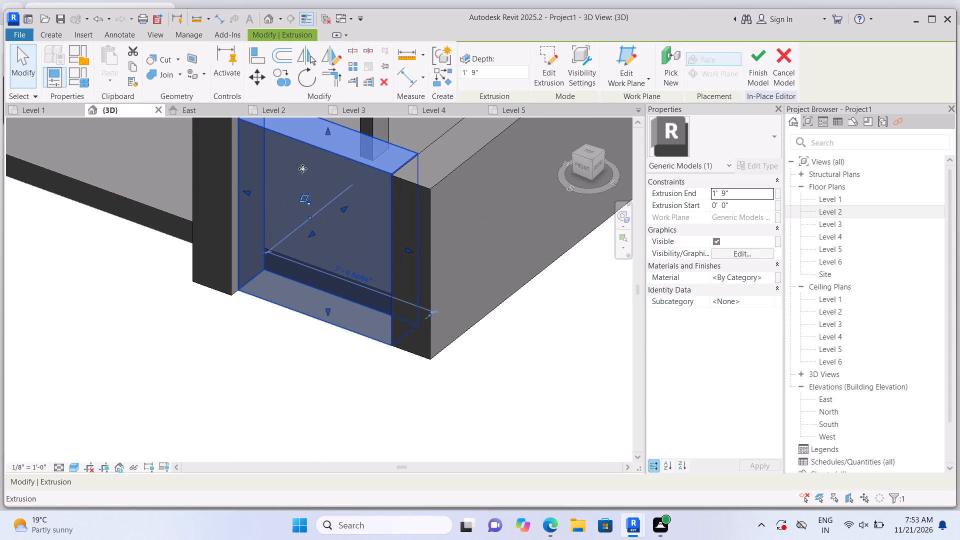
drag(323, 130, 323, 138)
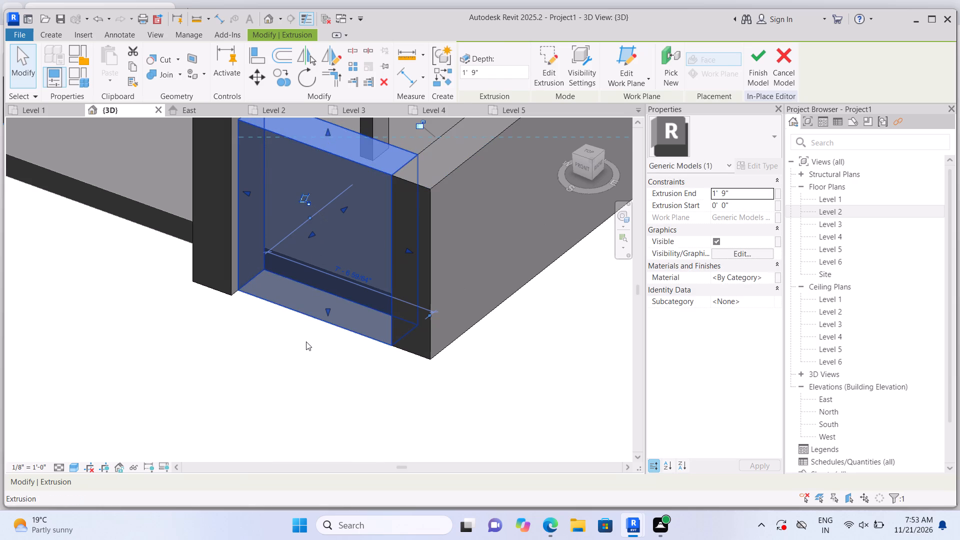
click(306, 340)
Lower the new side wall's top to the rear wall's top level.
scroll(308, 350, down, 11)
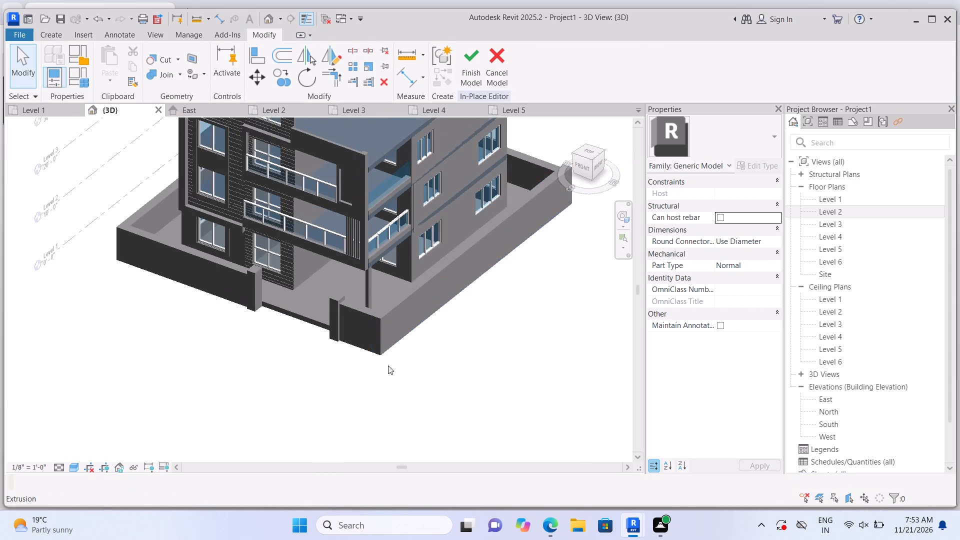
scroll(388, 367, down, 4)
scroll(527, 311, up, 6)
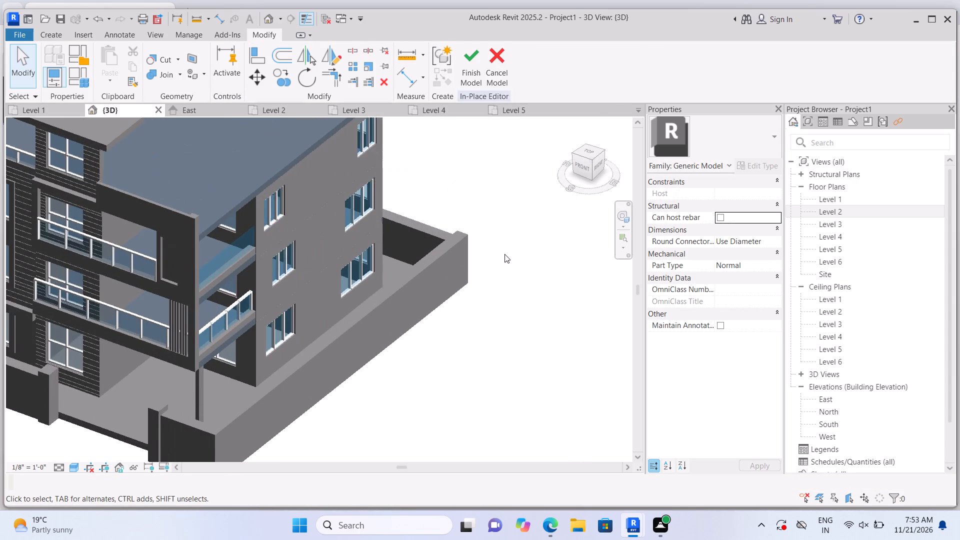
click(408, 278)
scroll(366, 315, up, 2)
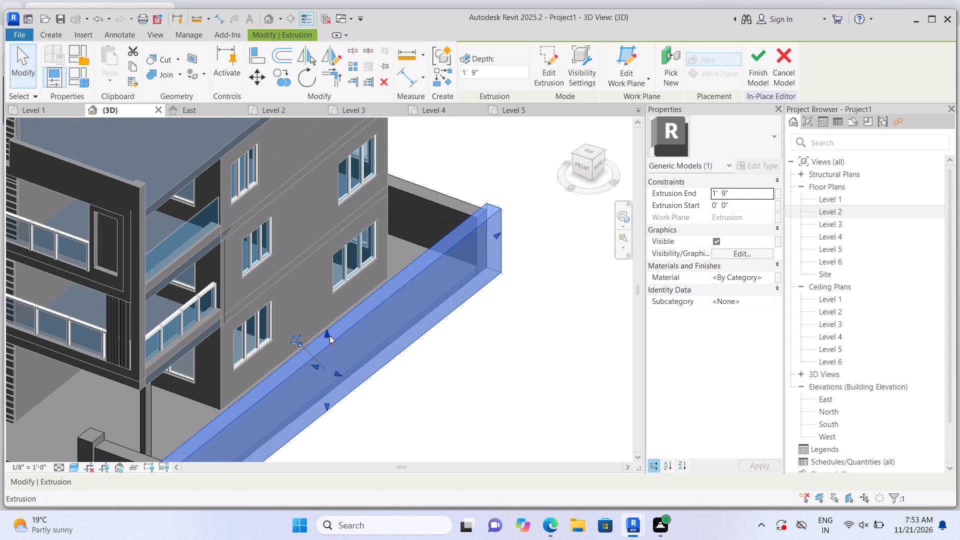
drag(325, 327, 330, 349)
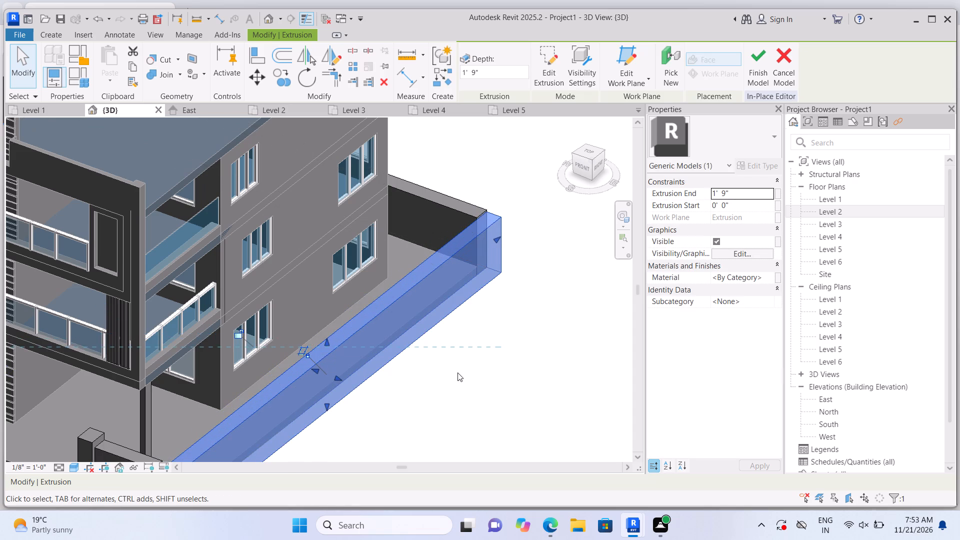
Lower the new side wall's top further so it sits flush with the rear wall's top at their shared corner.
click(327, 341)
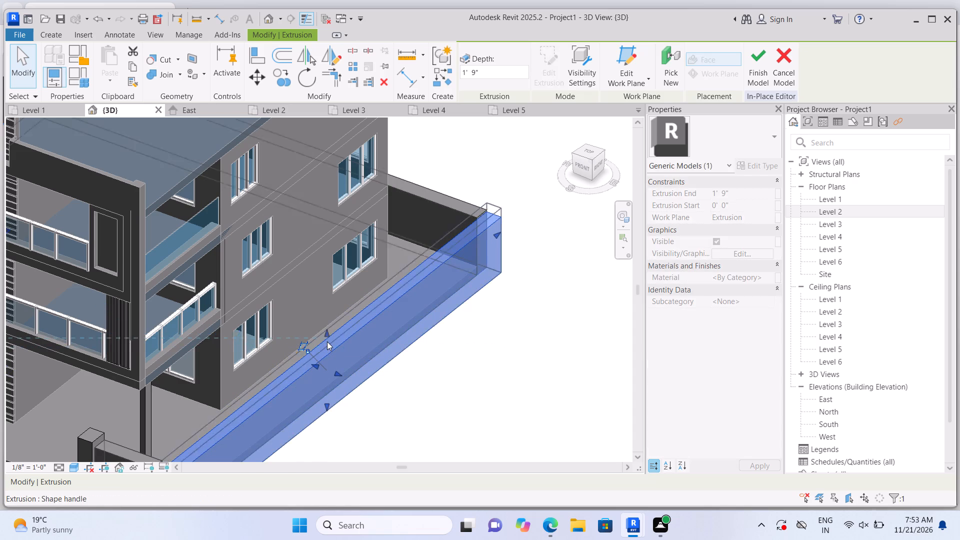
click(388, 370)
click(357, 343)
scroll(348, 345, up, 2)
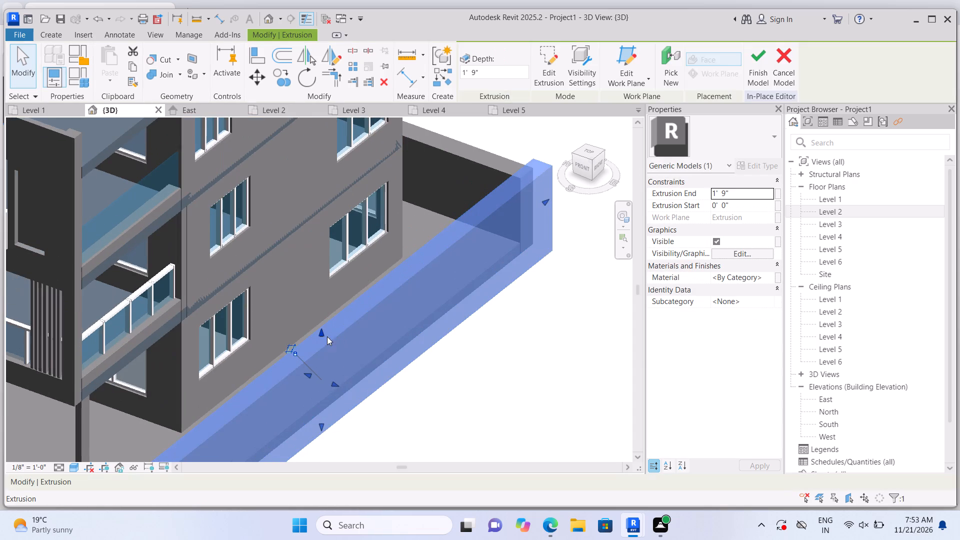
drag(322, 331, 325, 346)
click(445, 378)
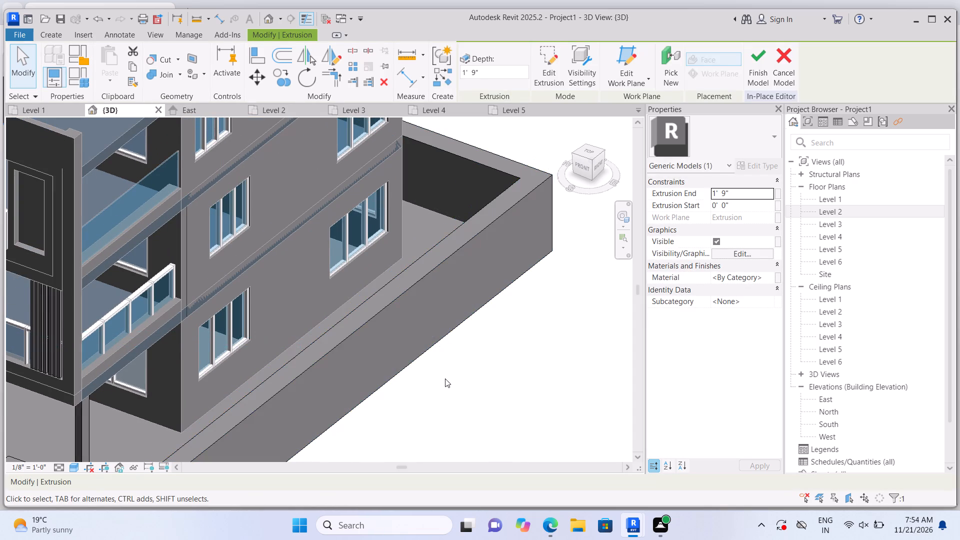
Lower the short front wall's top to the adjoining side wall's top level at the front corner.
scroll(479, 354, down, 7)
scroll(350, 430, up, 5)
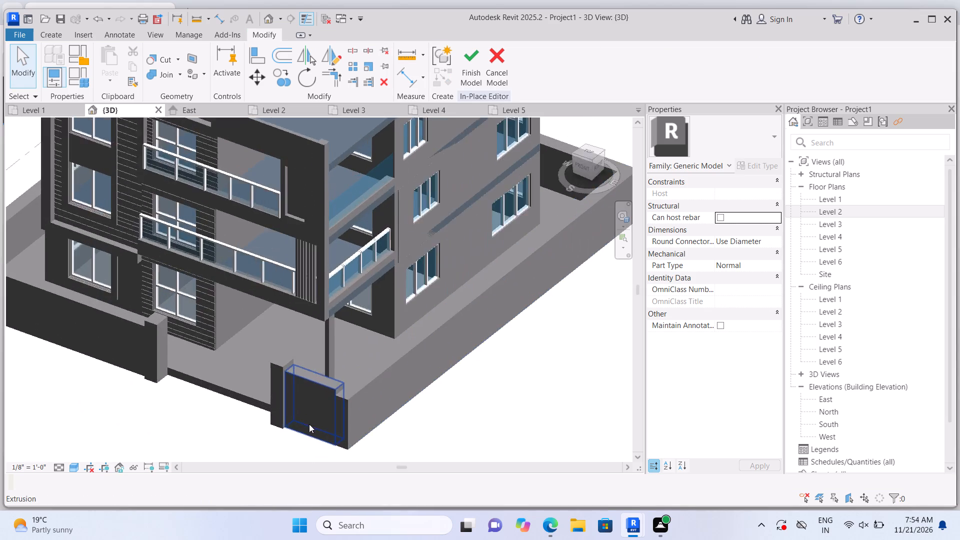
scroll(309, 424, up, 7)
click(307, 416)
scroll(307, 409, up, 2)
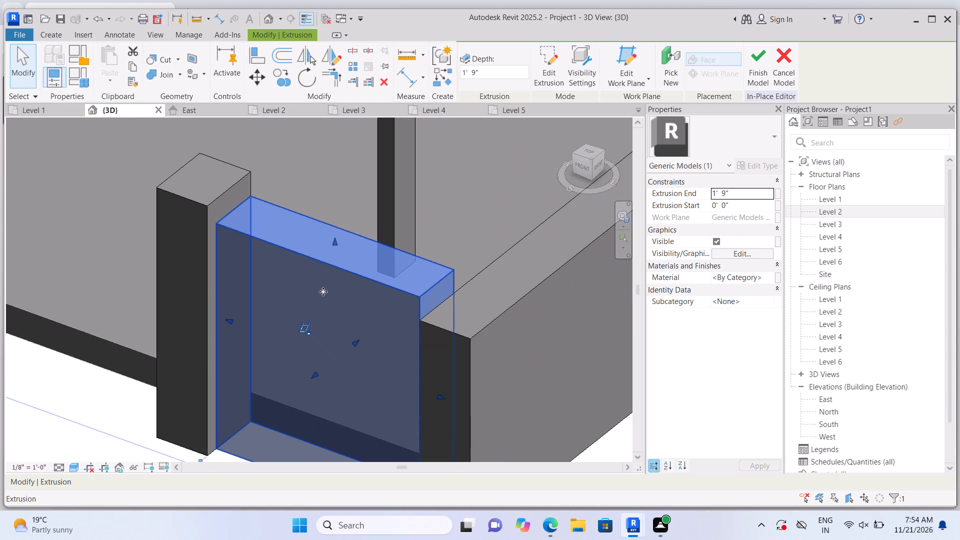
drag(334, 239, 331, 270)
click(142, 407)
Examine the top levels of the front boundary walls and gate pillars in the front view.
scroll(188, 385, down, 5)
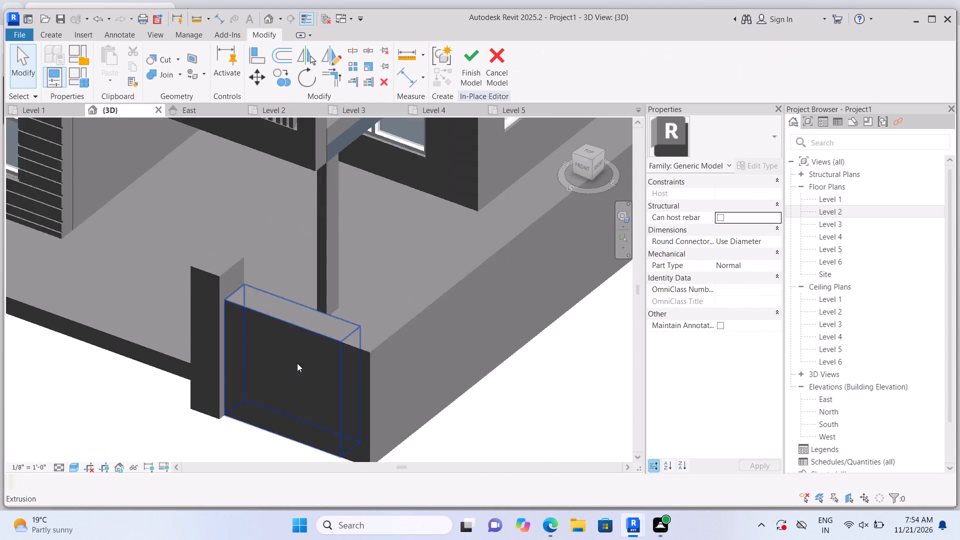
scroll(297, 363, down, 10)
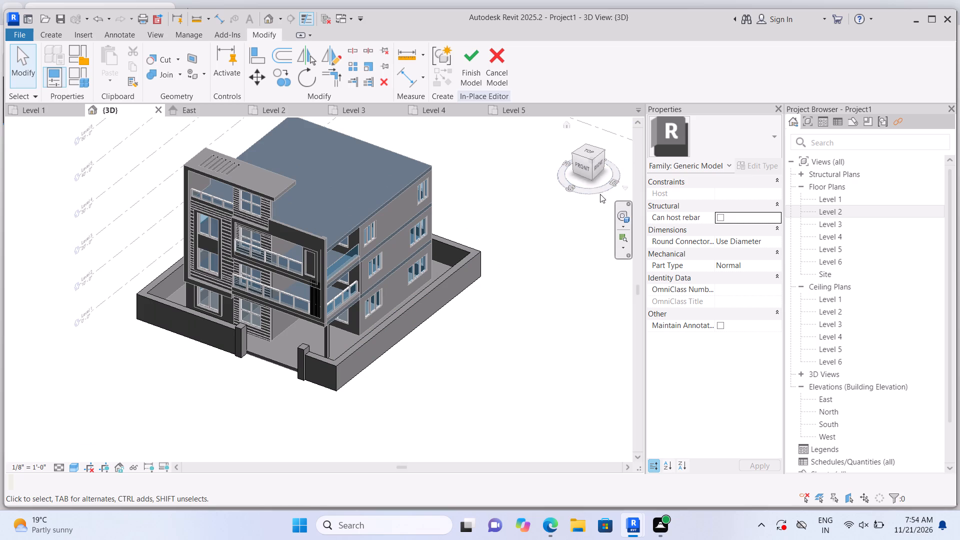
click(585, 172)
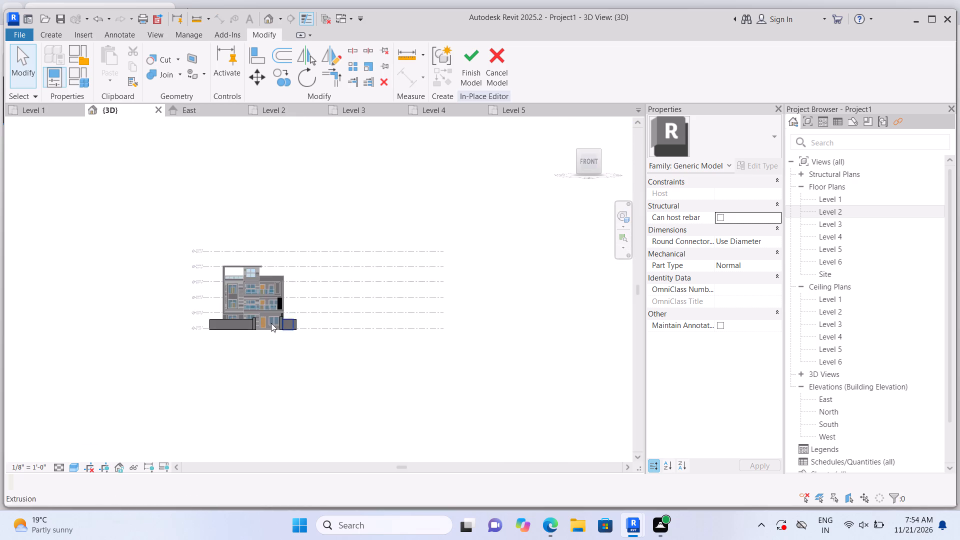
scroll(230, 320, up, 12)
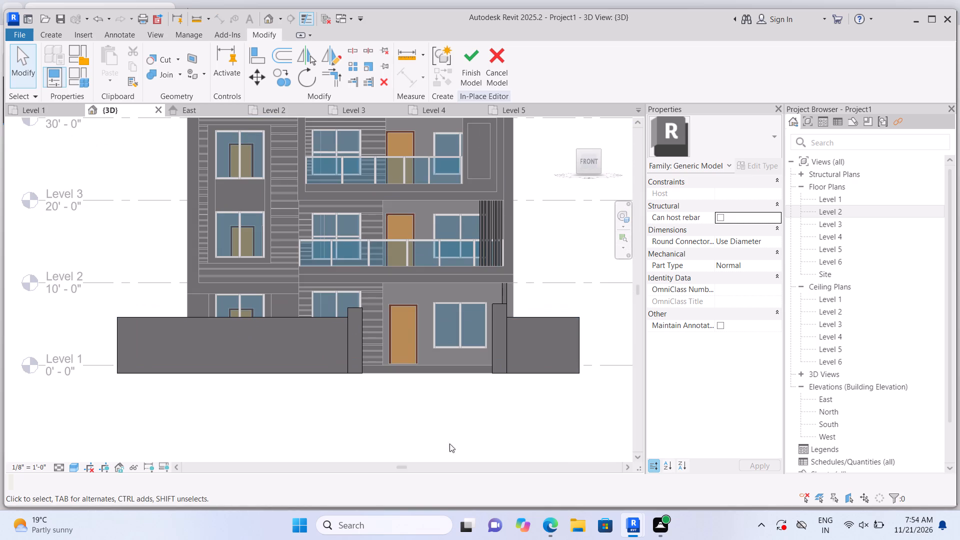
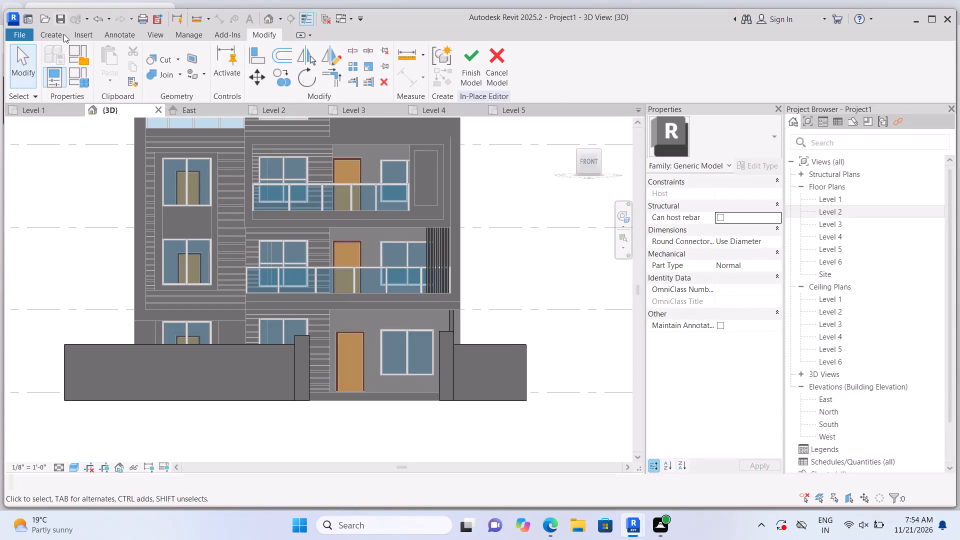
Sketch a void extrusion rectangle about 20'-2" by 4'-6" on the front face of the long front boundary wall.
click(62, 35)
click(257, 70)
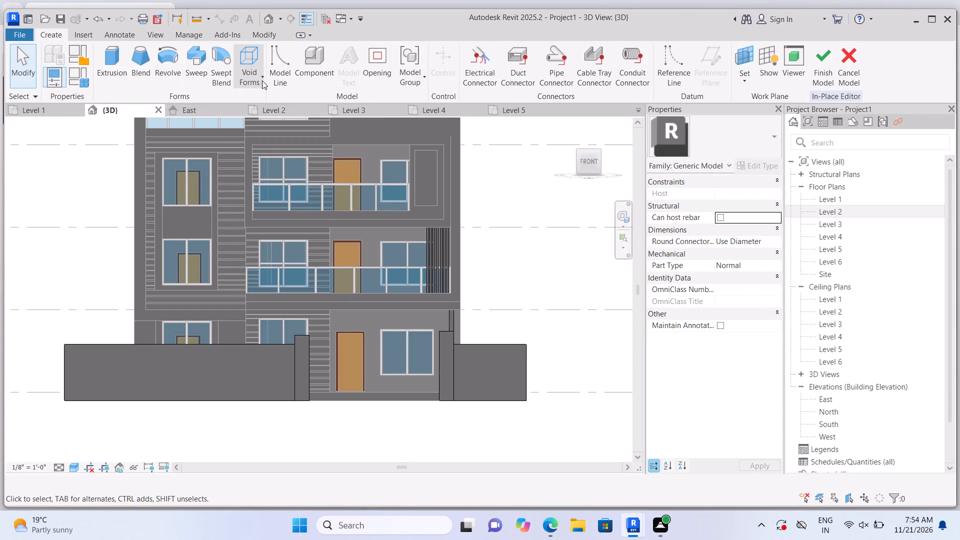
click(269, 103)
click(648, 83)
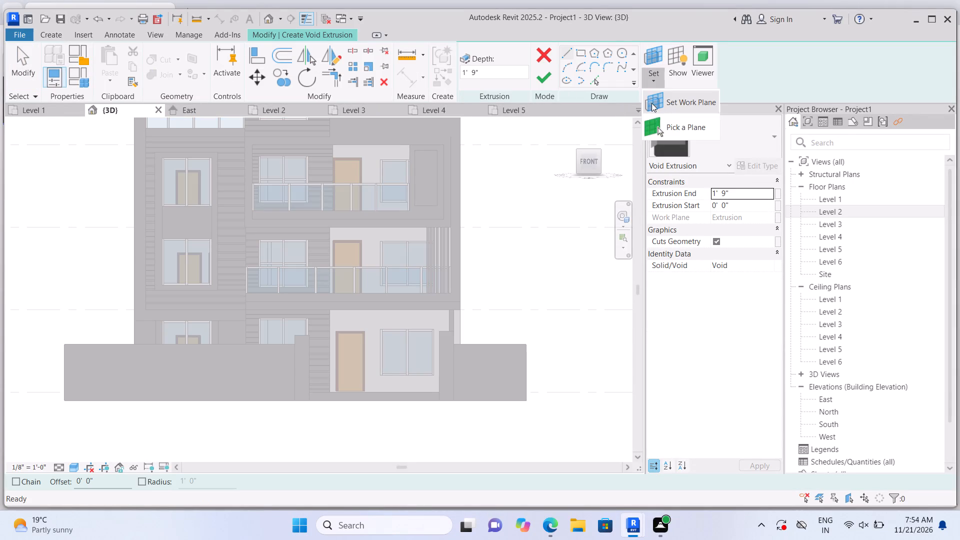
click(656, 128)
click(238, 369)
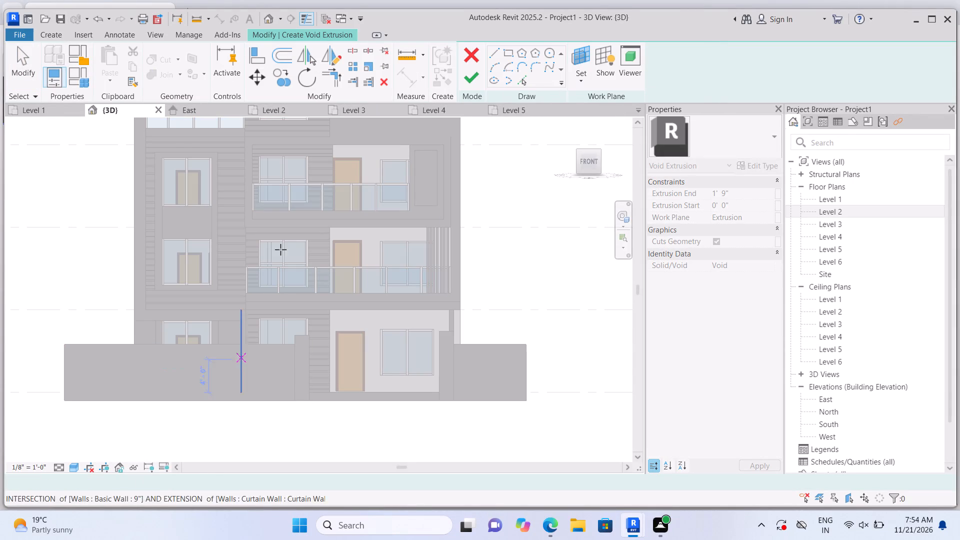
click(579, 57)
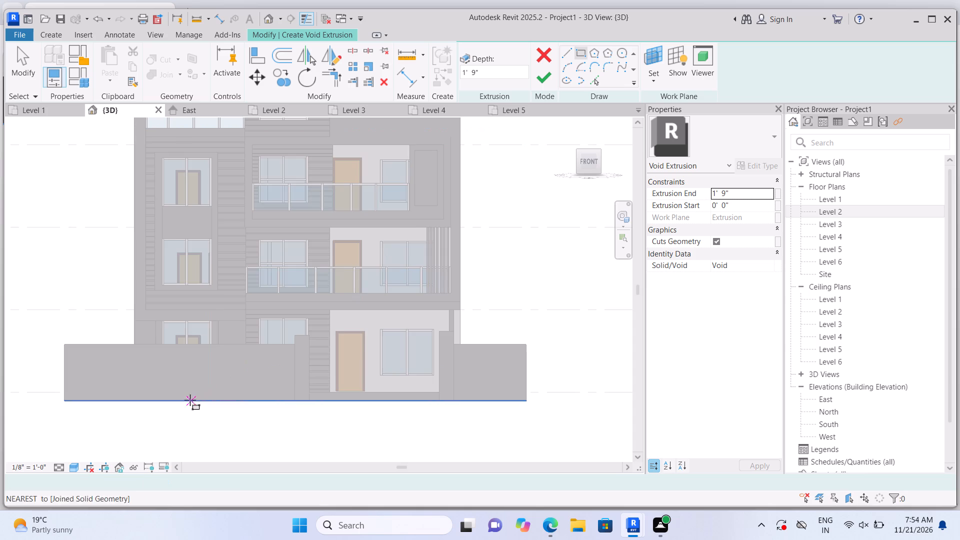
scroll(189, 394, up, 2)
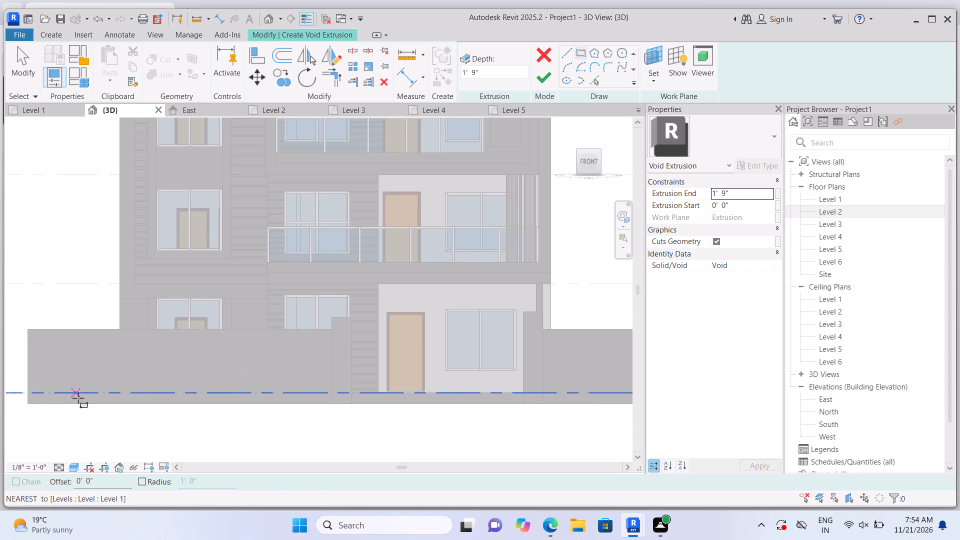
click(82, 344)
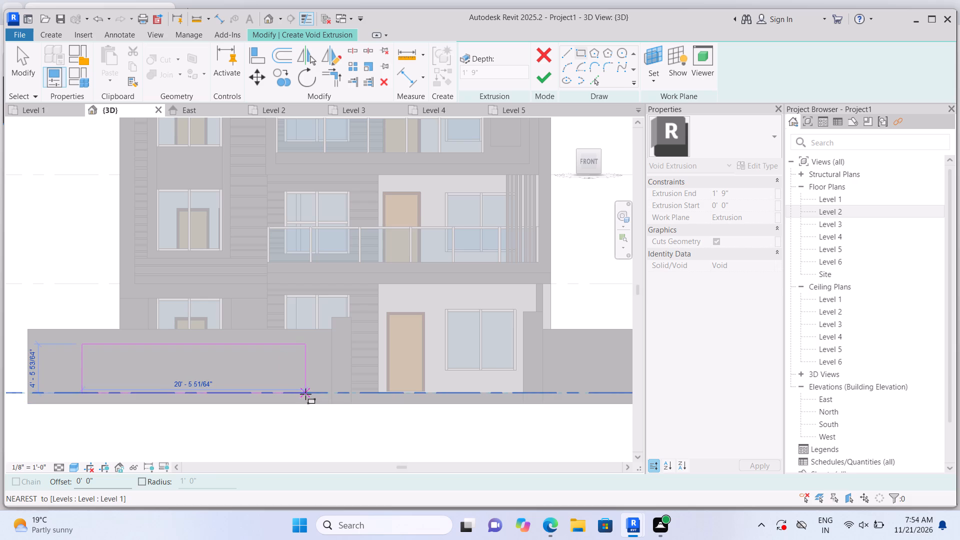
click(302, 396)
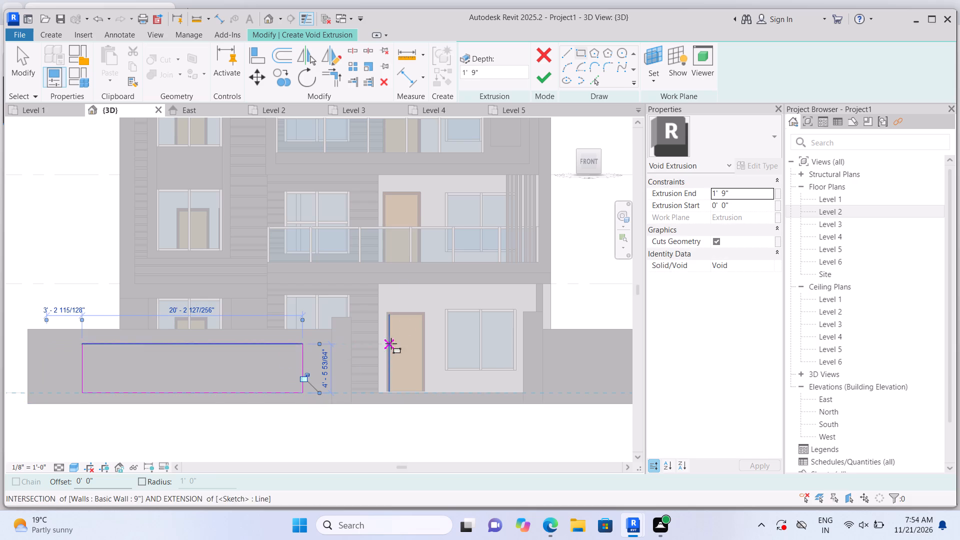
Set the void's extrusion end to 1' 2" and finish it to cut the recessed panel into the front wall.
click(752, 194)
key(BackSpace)
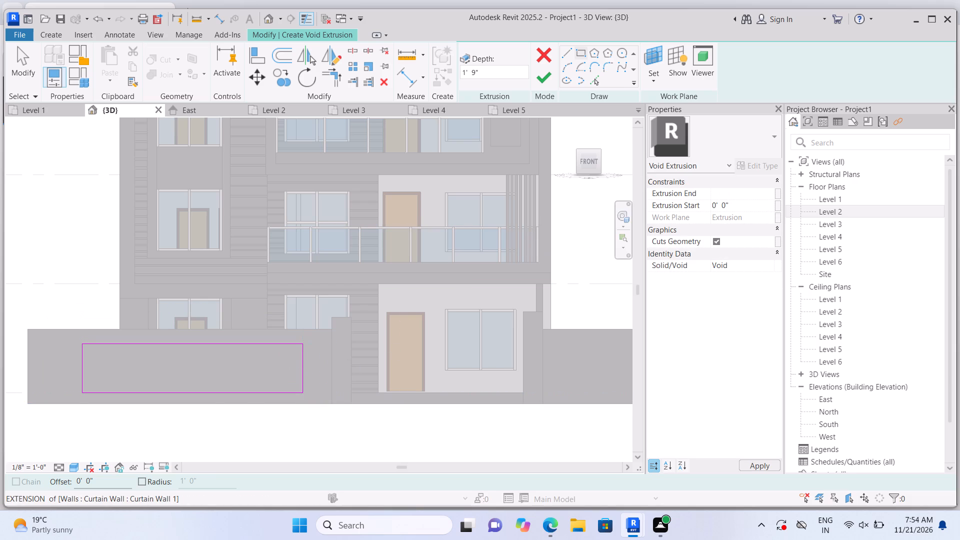
key(1)
text('2")
key(Return)
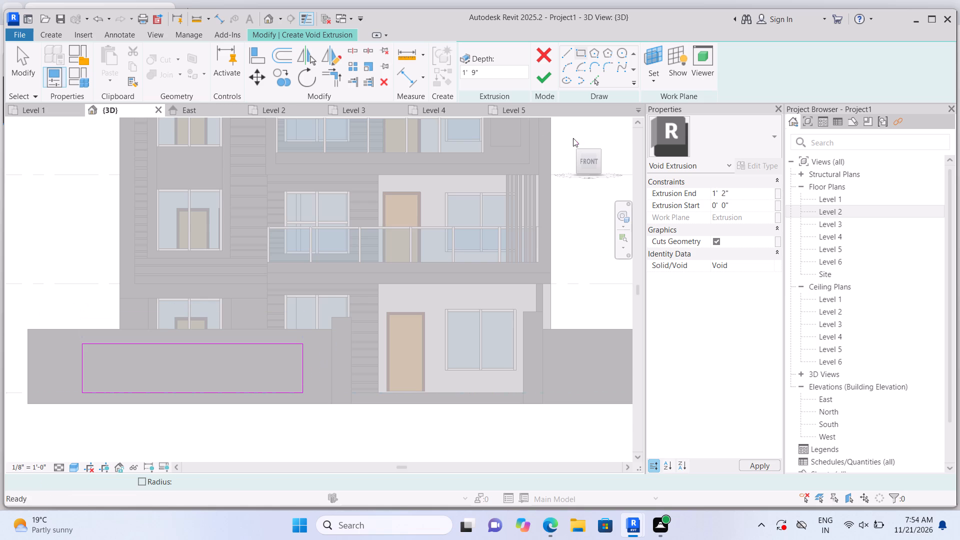
click(543, 75)
click(400, 437)
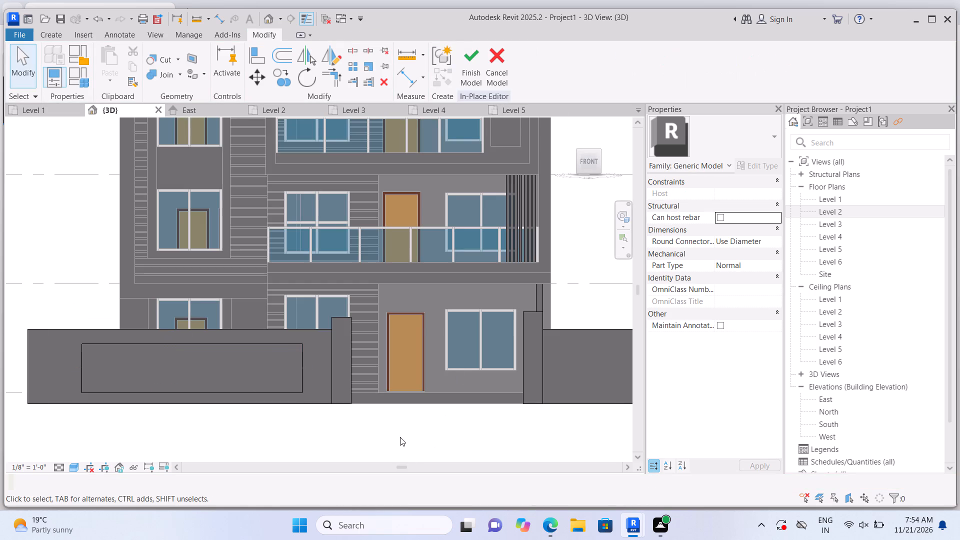
Sketch a solid extrusion rectangle about 1'-6" by 4'-6" on the recessed face, near the recess's gate-side end.
click(59, 35)
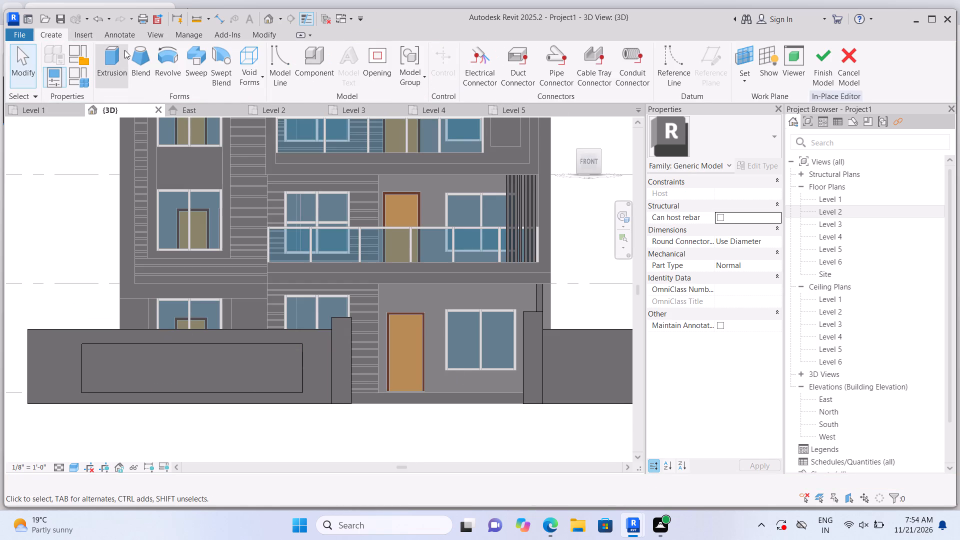
click(124, 50)
click(650, 86)
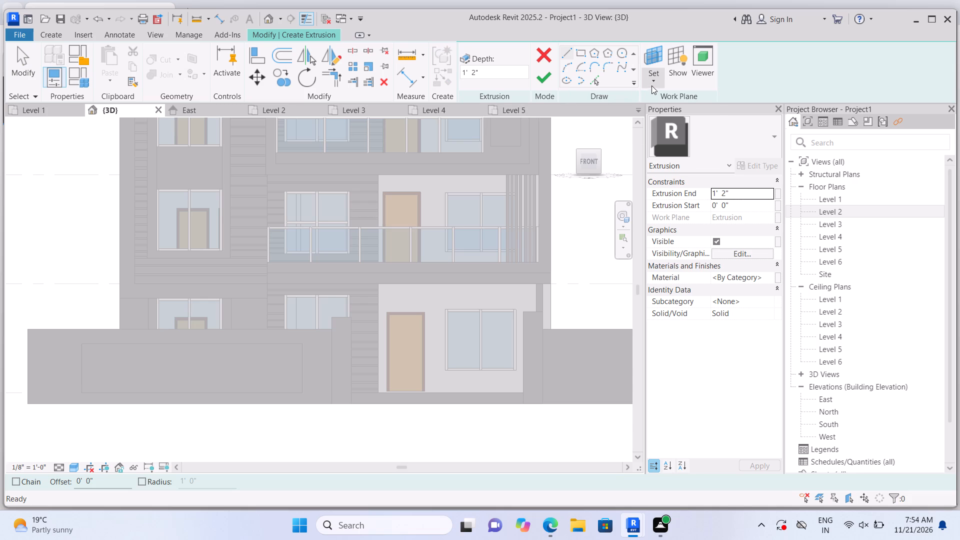
click(661, 126)
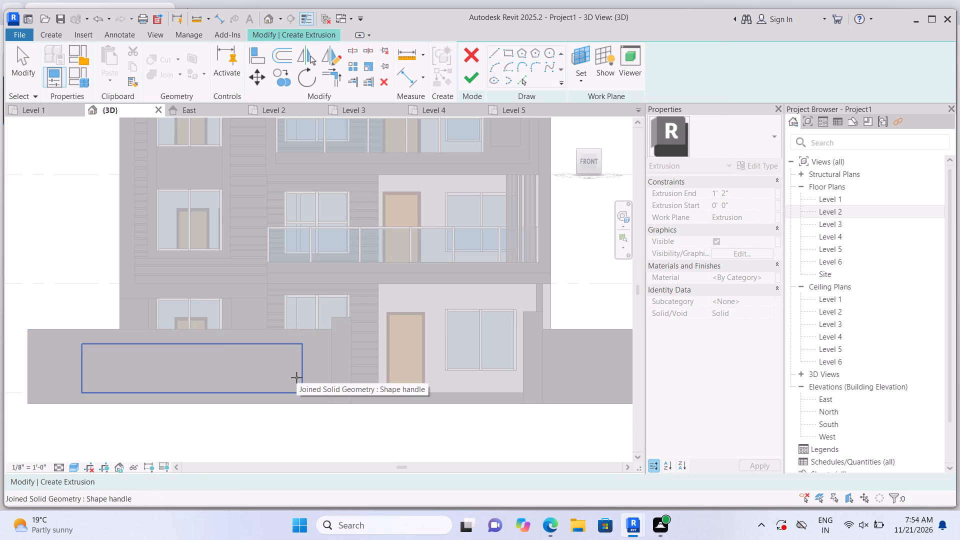
click(296, 377)
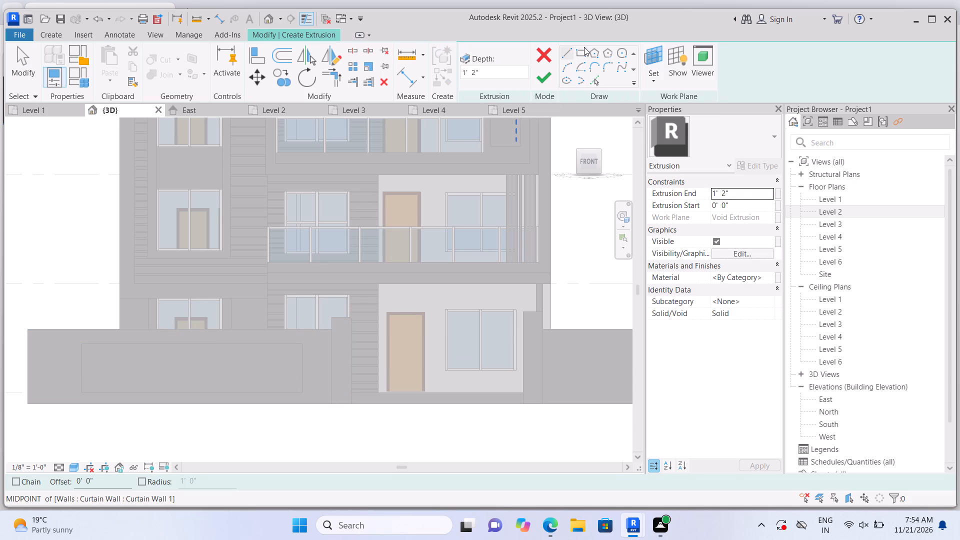
click(584, 47)
scroll(275, 422, up, 3)
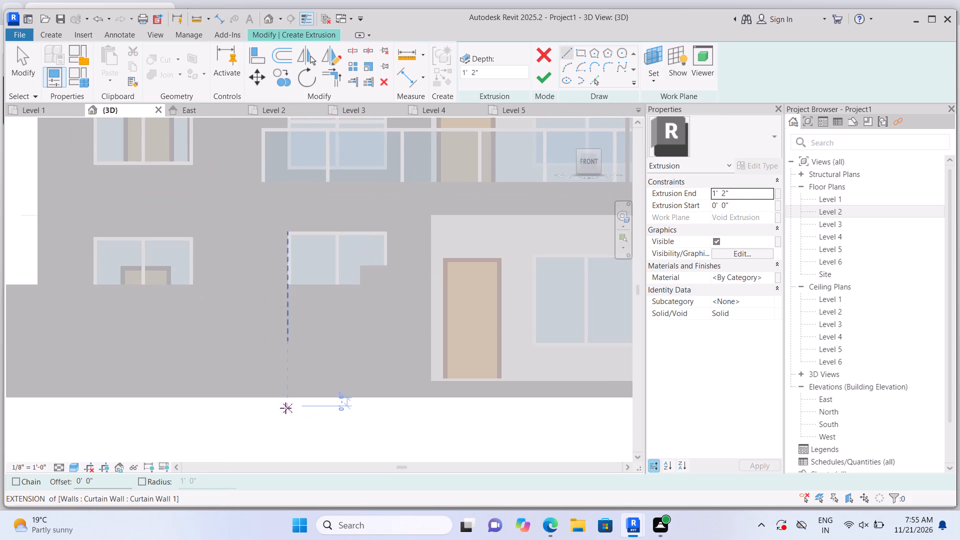
click(303, 379)
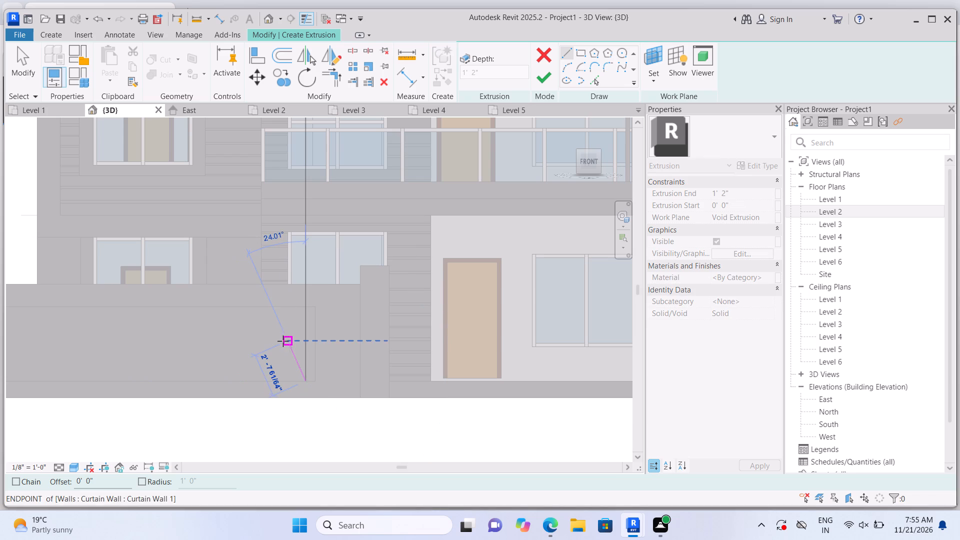
key(Escape)
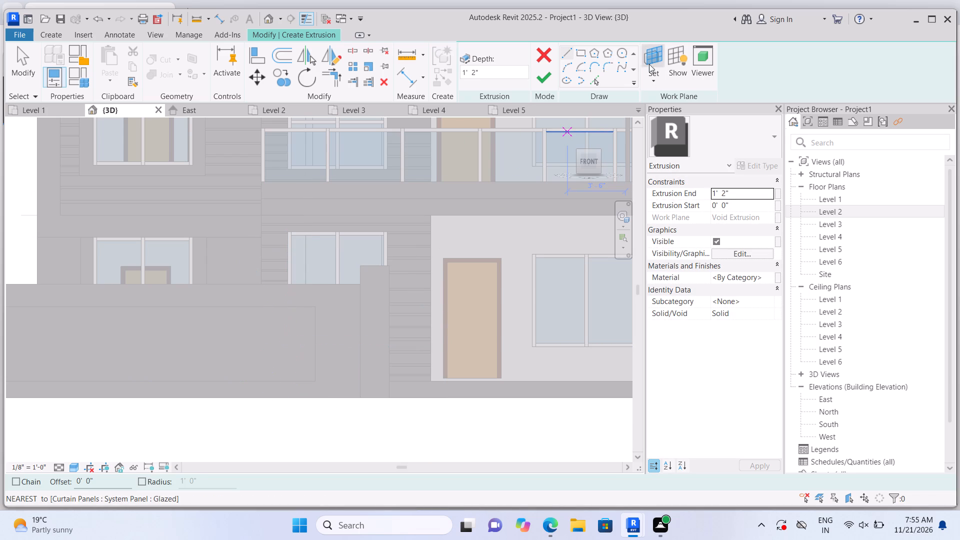
click(581, 54)
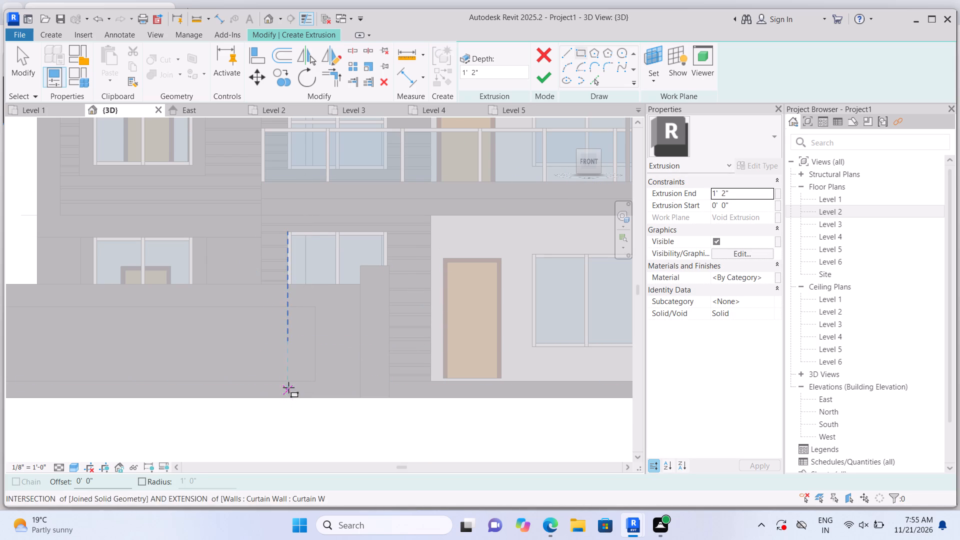
click(299, 381)
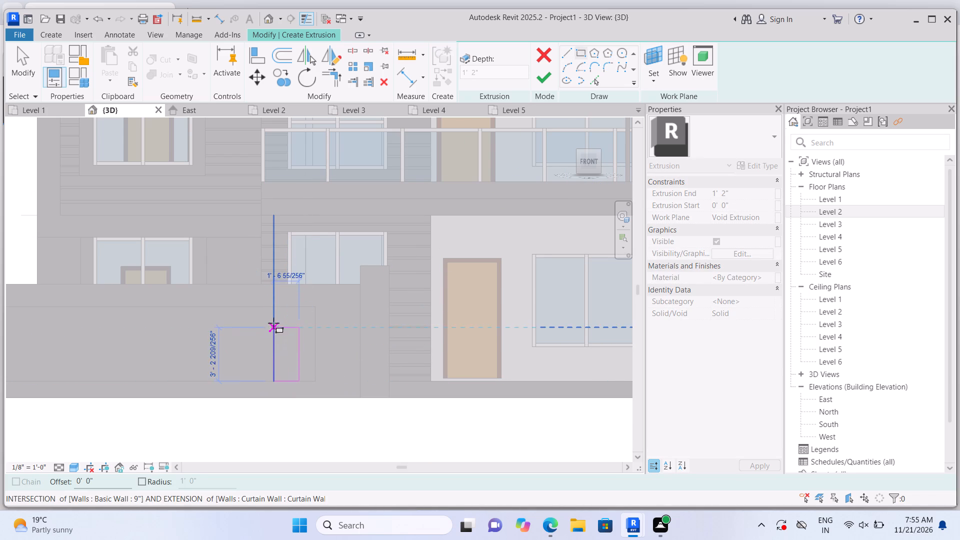
click(277, 312)
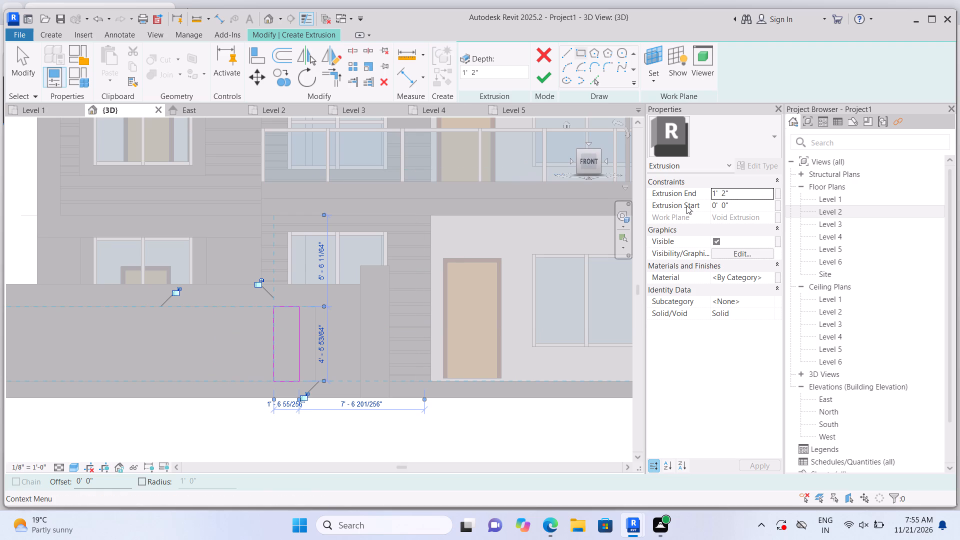
Set the solid's extrusion end to 5" and finish the upright strip in the recess.
click(747, 190)
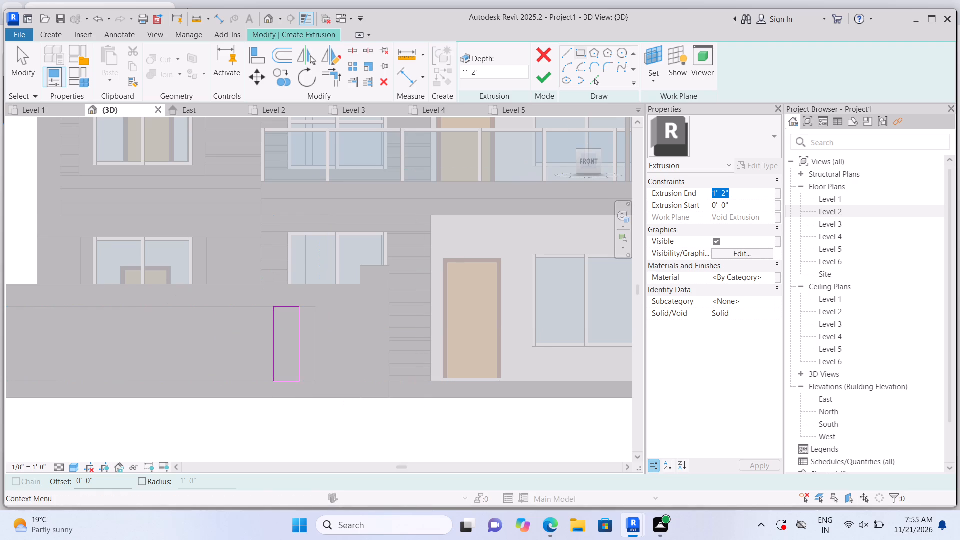
key(BackSpace)
key(5)
key(shift+quotedbl)
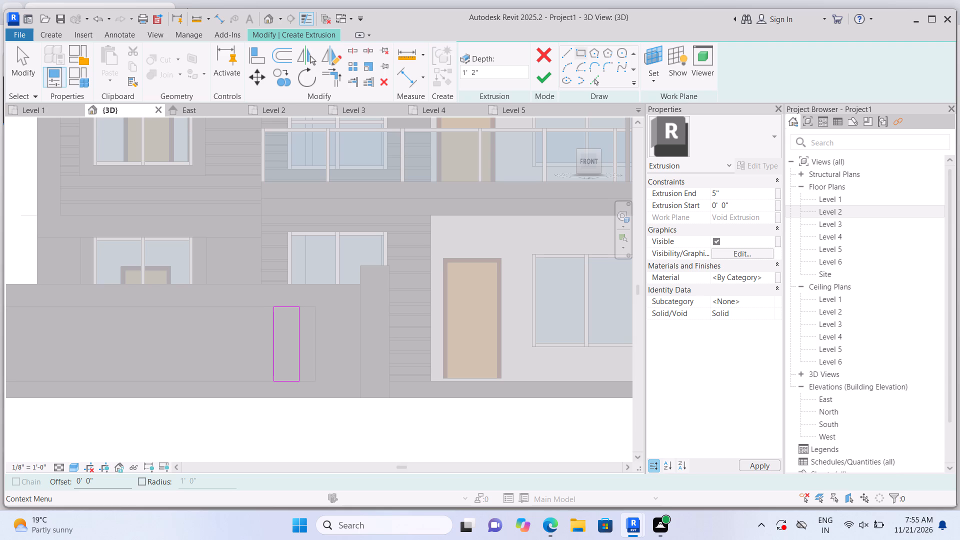
key(Return)
click(553, 75)
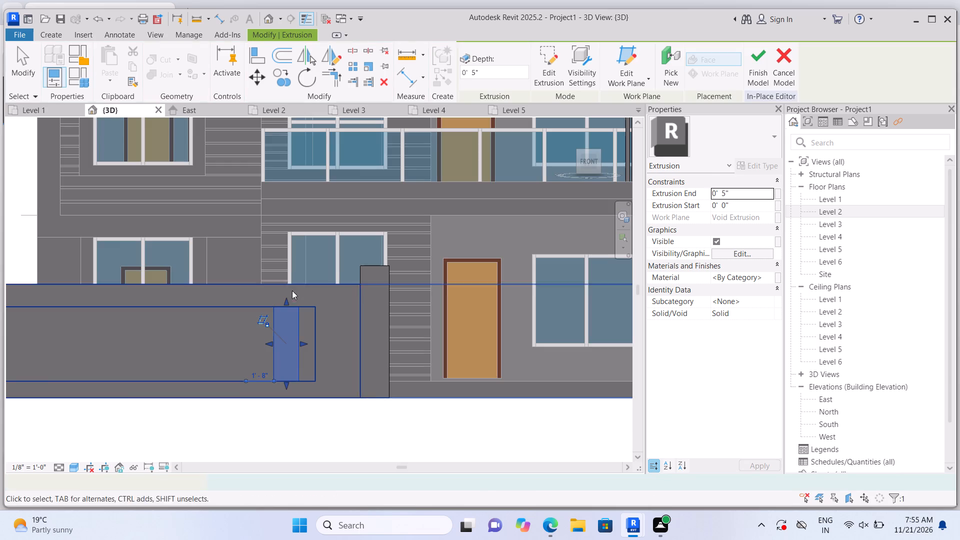
Stretch the upright strip's top edge upward past the front wall's top, slightly below the gate pillar's top.
drag(286, 301, 288, 269)
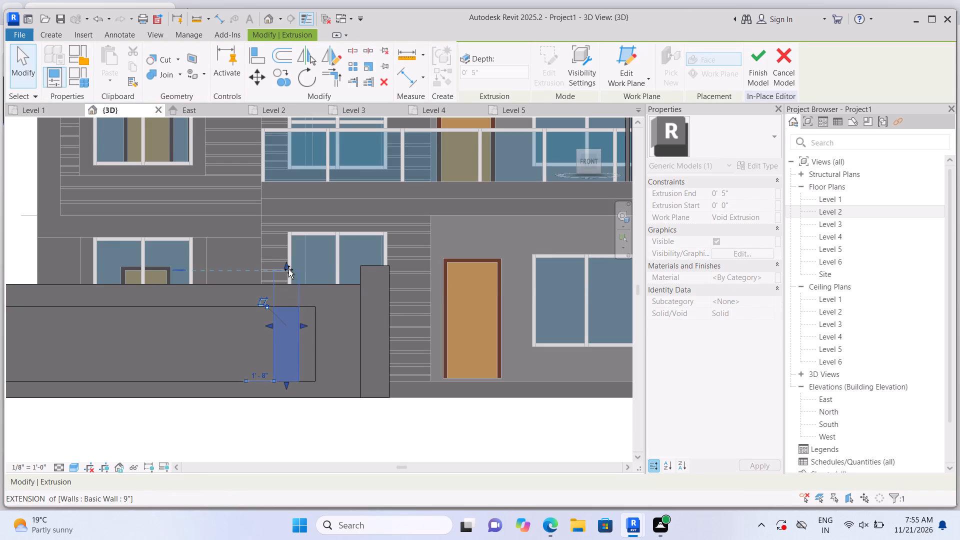
drag(288, 269, 288, 270)
double_click(288, 270)
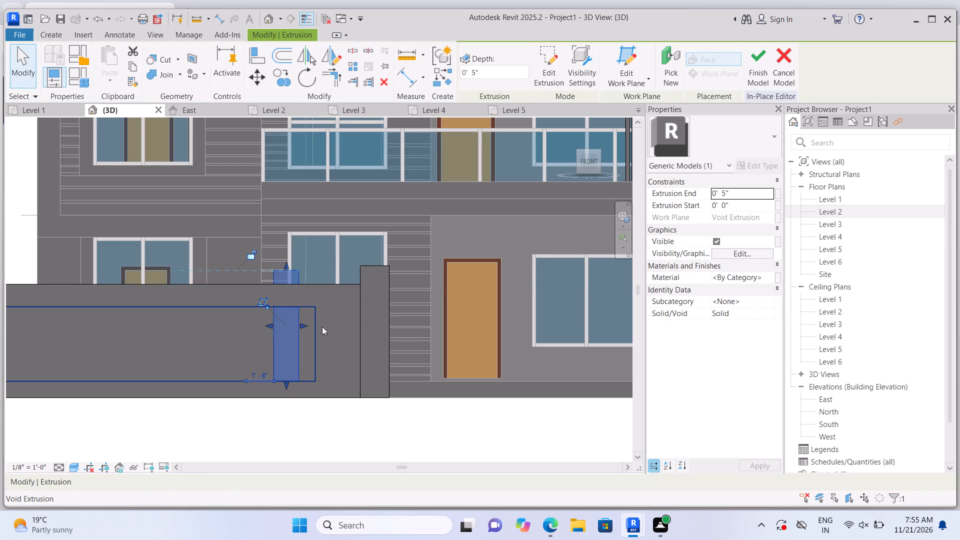
click(340, 422)
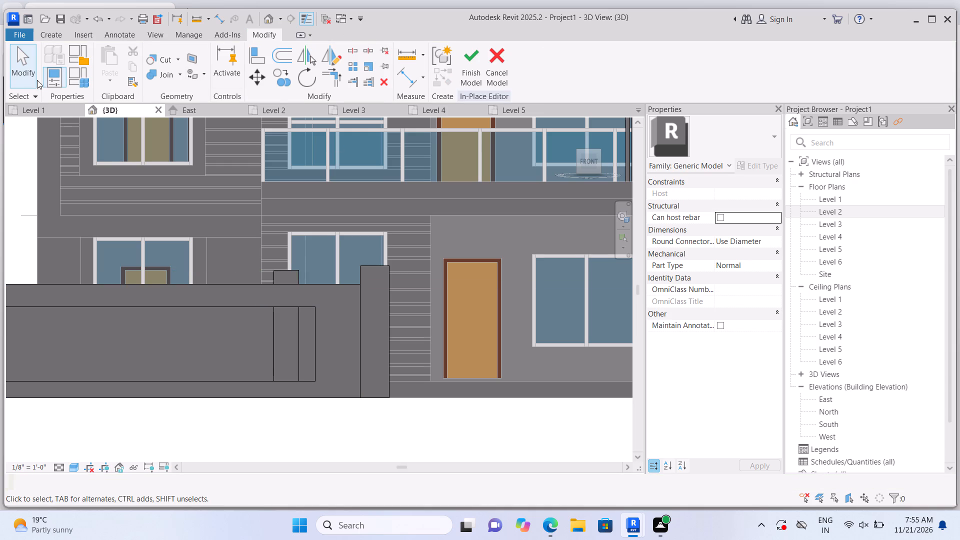
Create a second solid extrusion strip about 1'-10" by 4'-6" and 5" deep on the recessed face, beside the first strip.
click(59, 33)
click(103, 60)
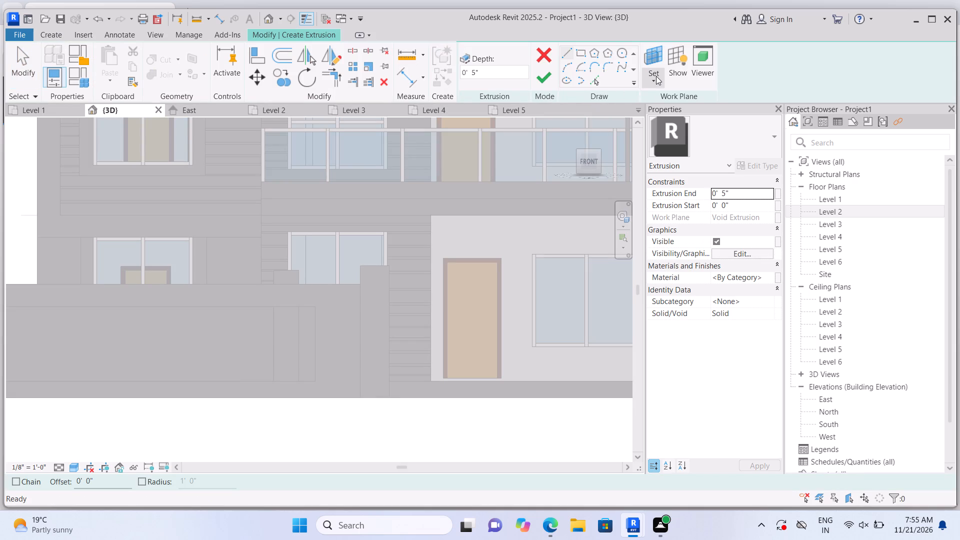
click(656, 76)
click(659, 123)
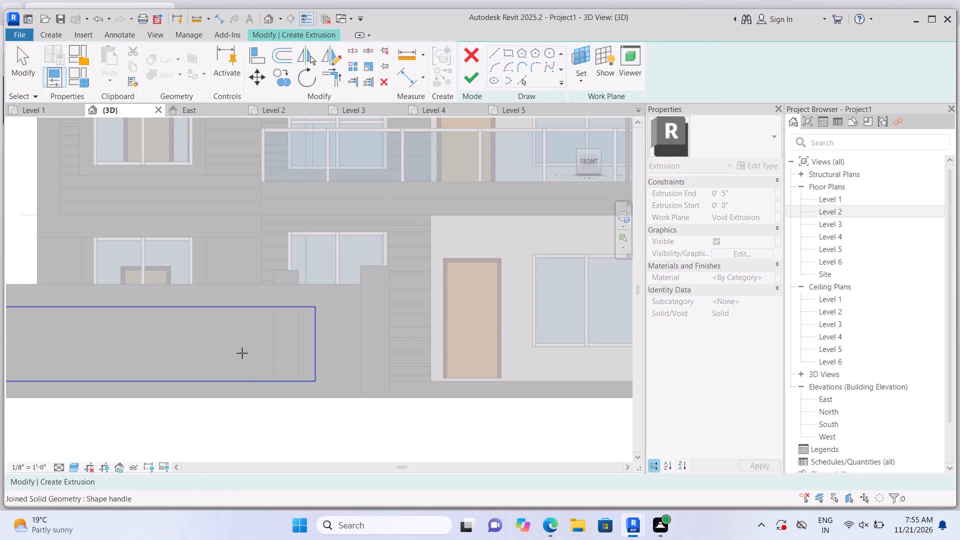
click(242, 353)
click(582, 56)
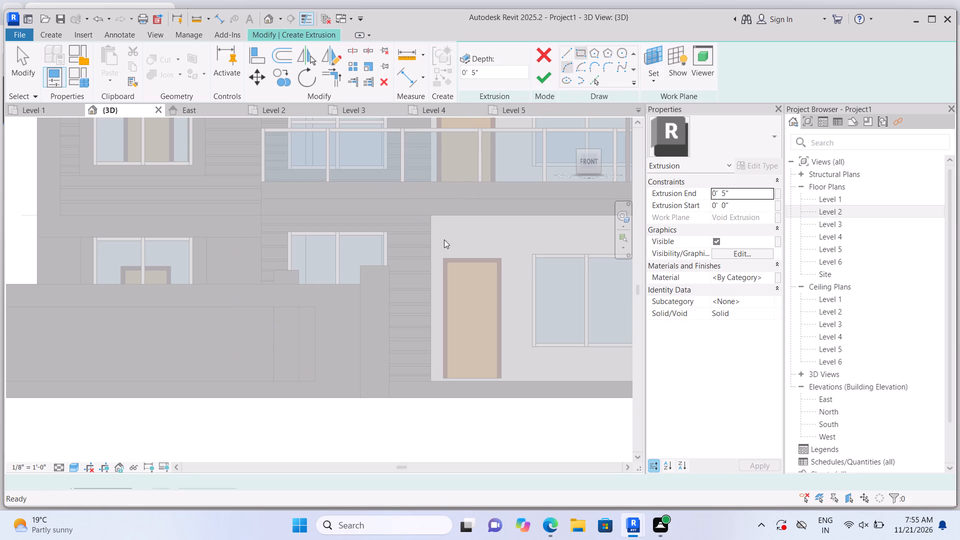
click(263, 381)
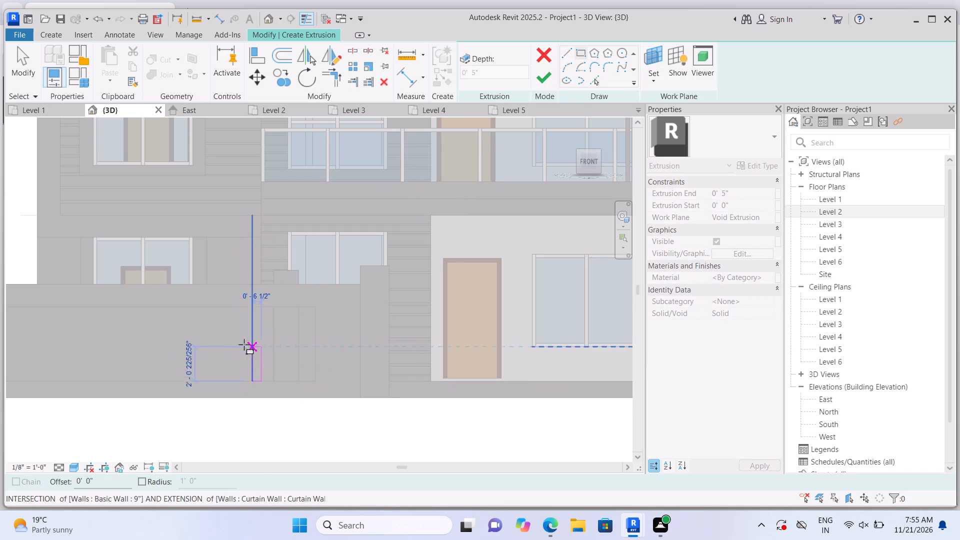
click(230, 308)
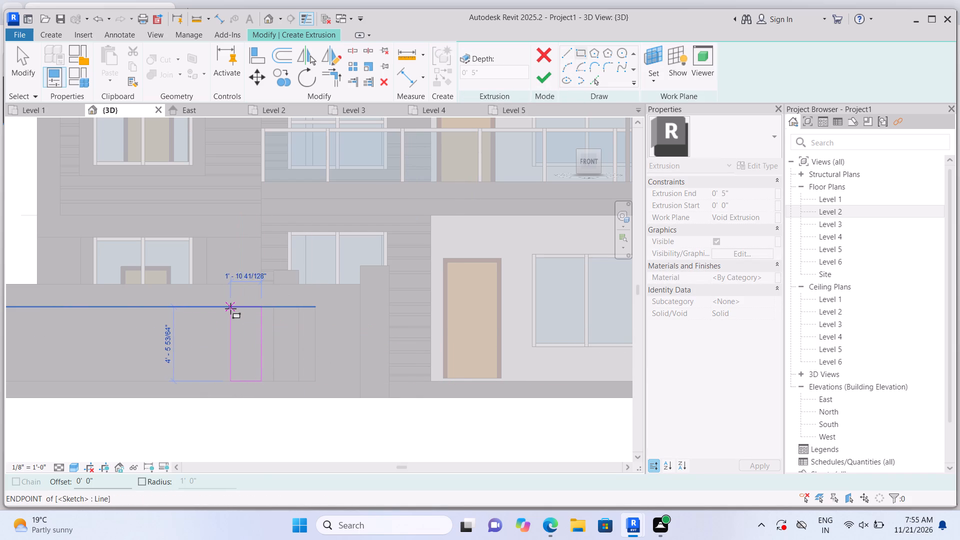
click(546, 73)
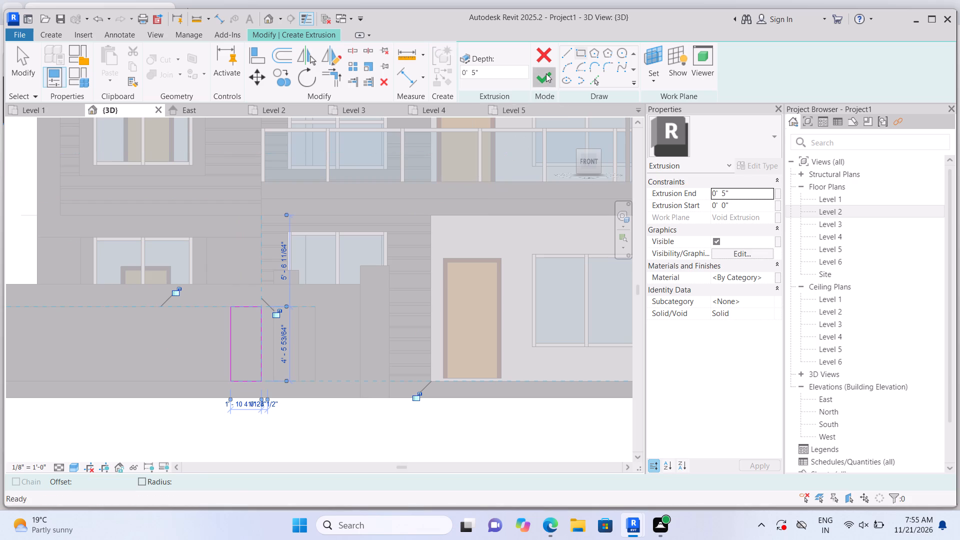
Stretch the second strip's top edge upward past the front wall's top, level with the first strip.
drag(246, 300, 253, 286)
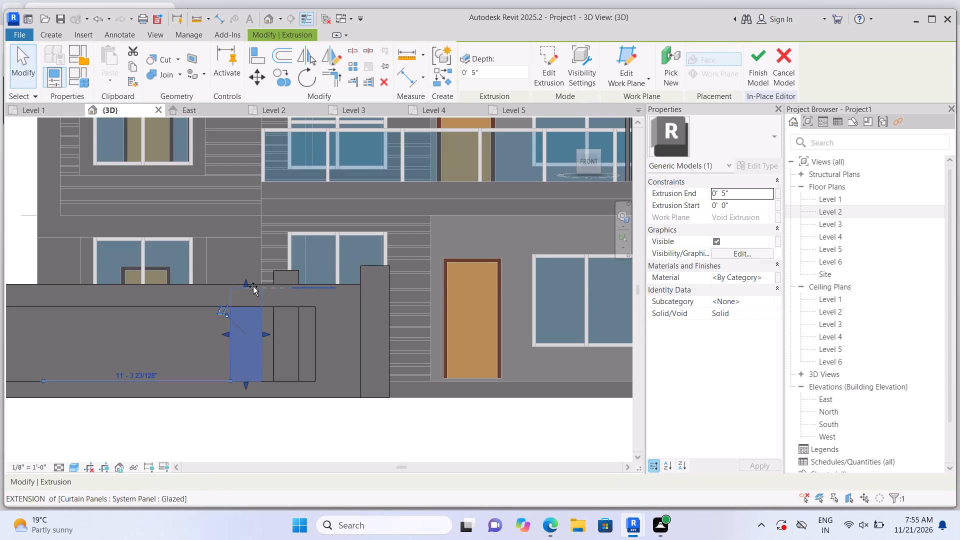
drag(253, 286, 257, 274)
double_click(257, 273)
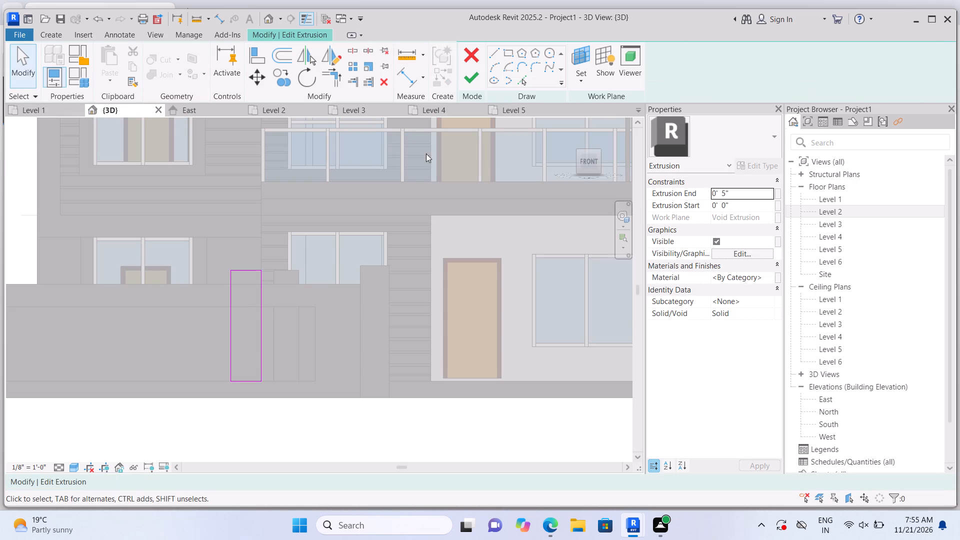
click(475, 70)
scroll(490, 171, down, 1)
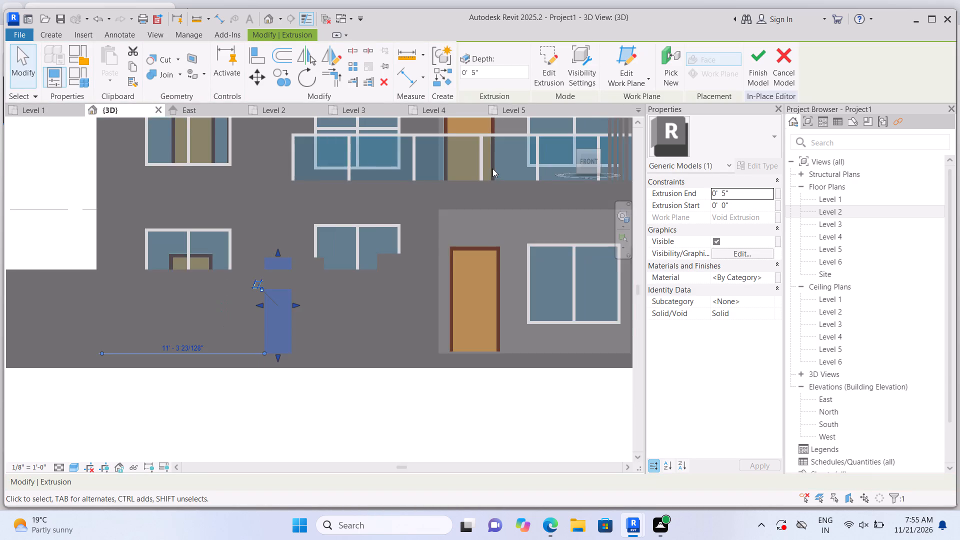
scroll(492, 168, down, 2)
click(317, 442)
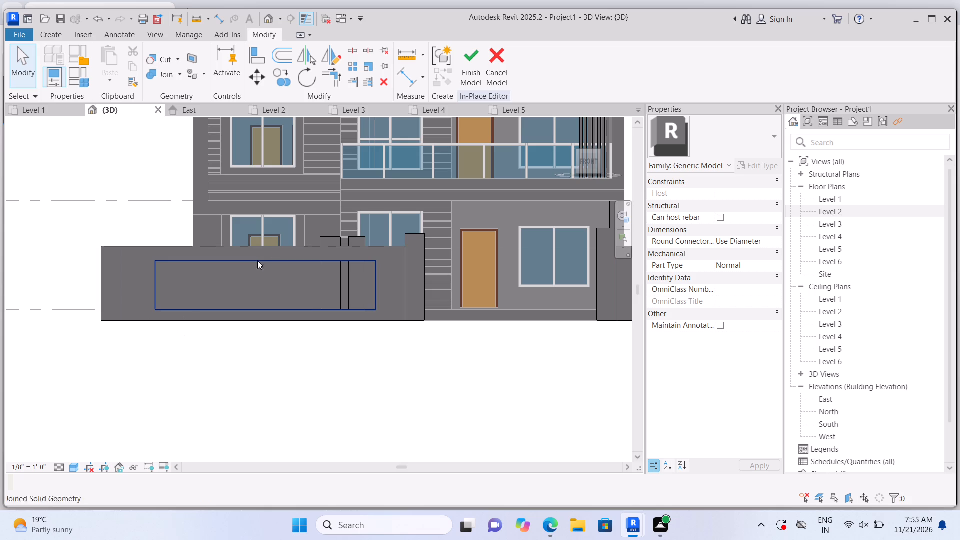
Create a third solid extrusion strip about 1'-8 1/2" by 4'-6" and 5" deep on the recessed face, beside the second strip.
click(53, 38)
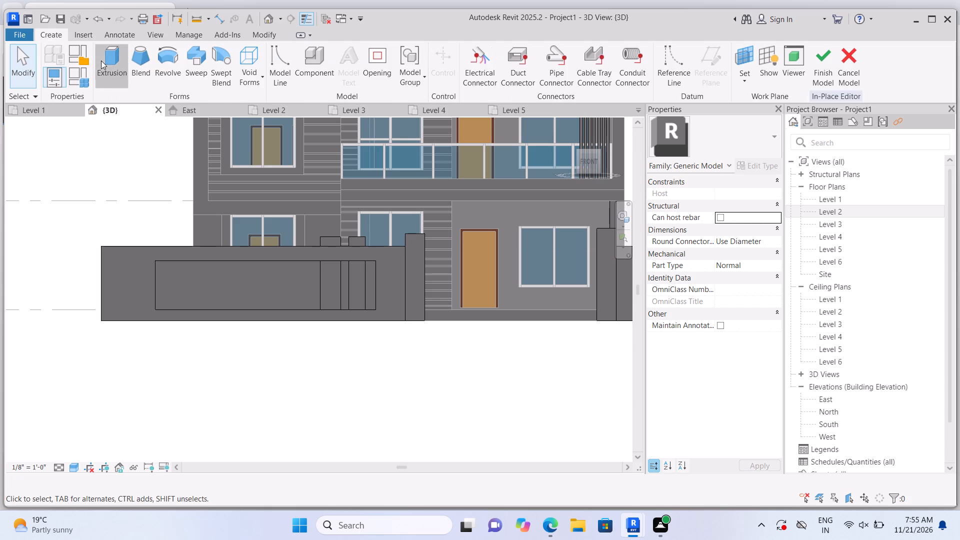
click(101, 60)
click(652, 78)
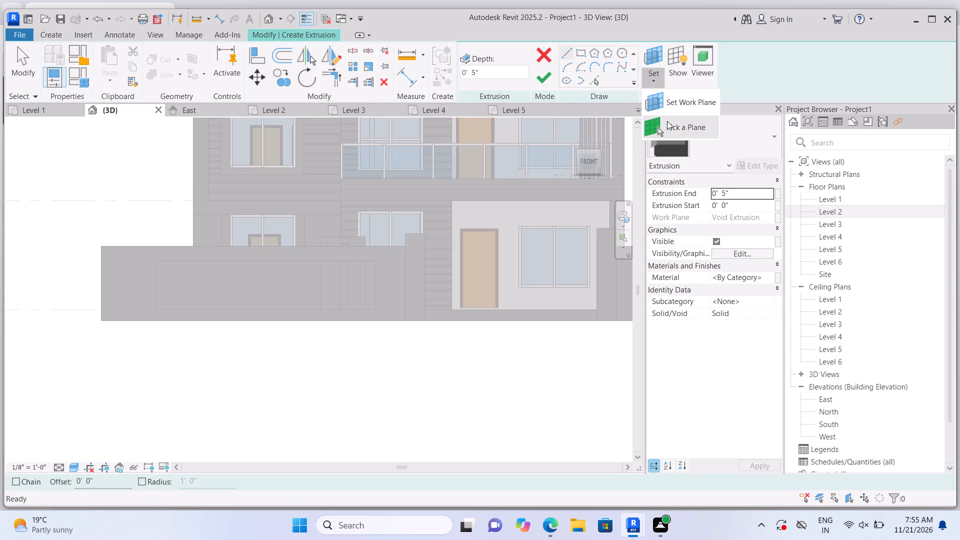
click(668, 123)
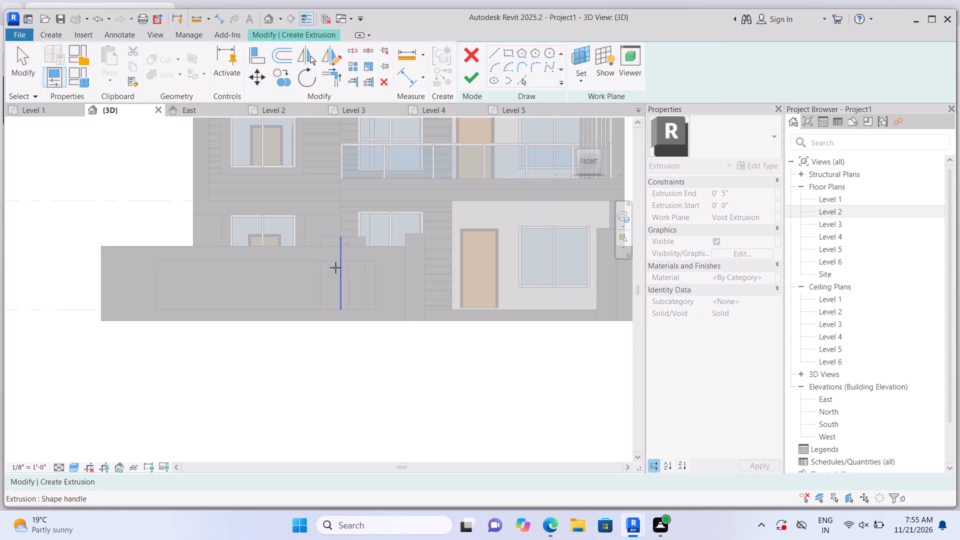
click(303, 268)
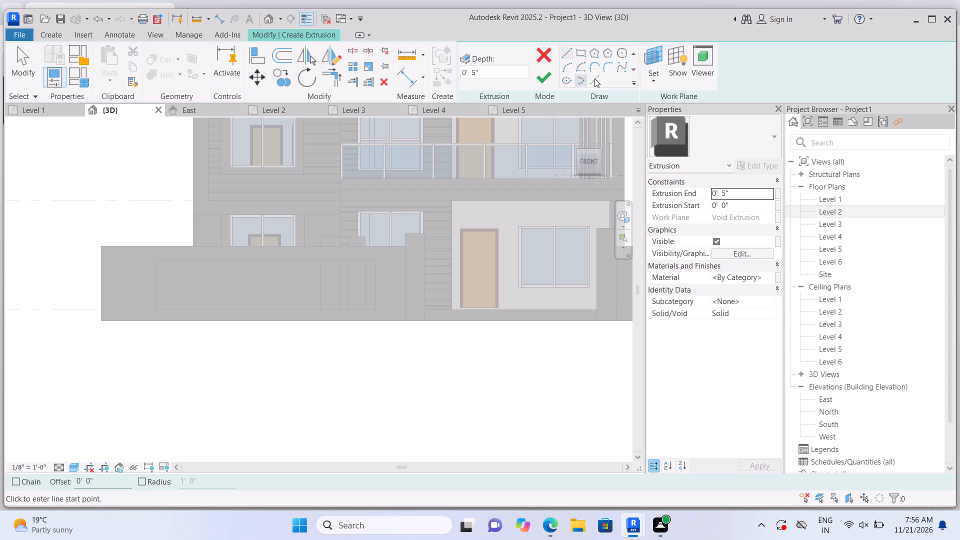
click(584, 55)
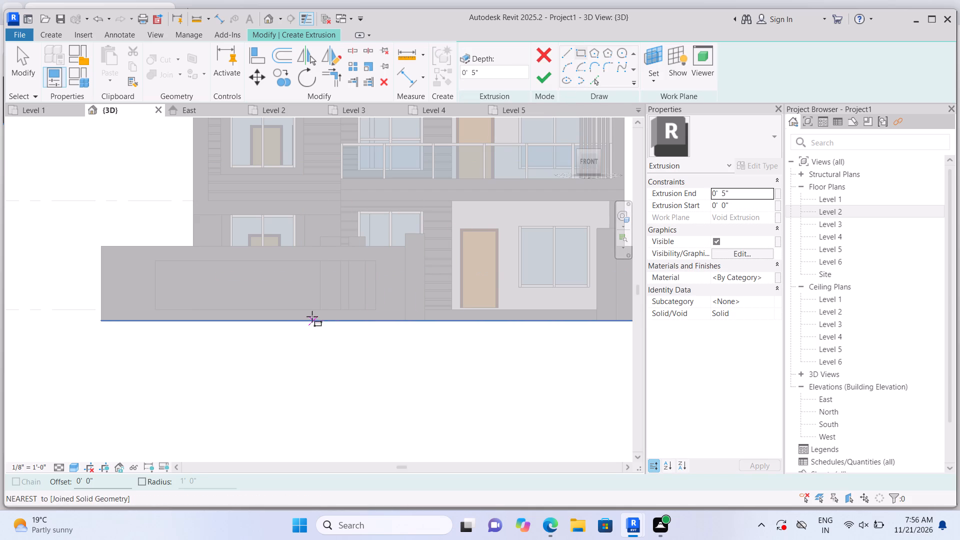
click(311, 307)
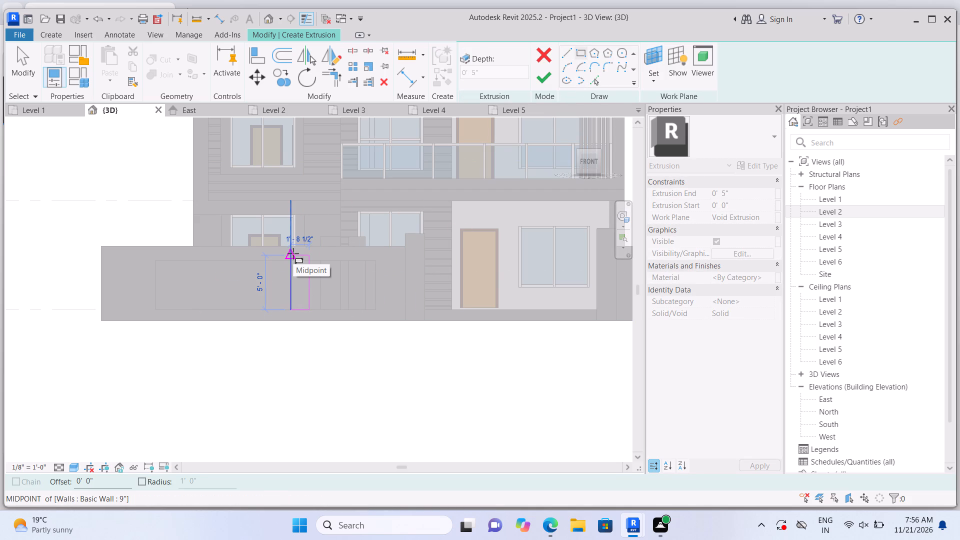
click(291, 262)
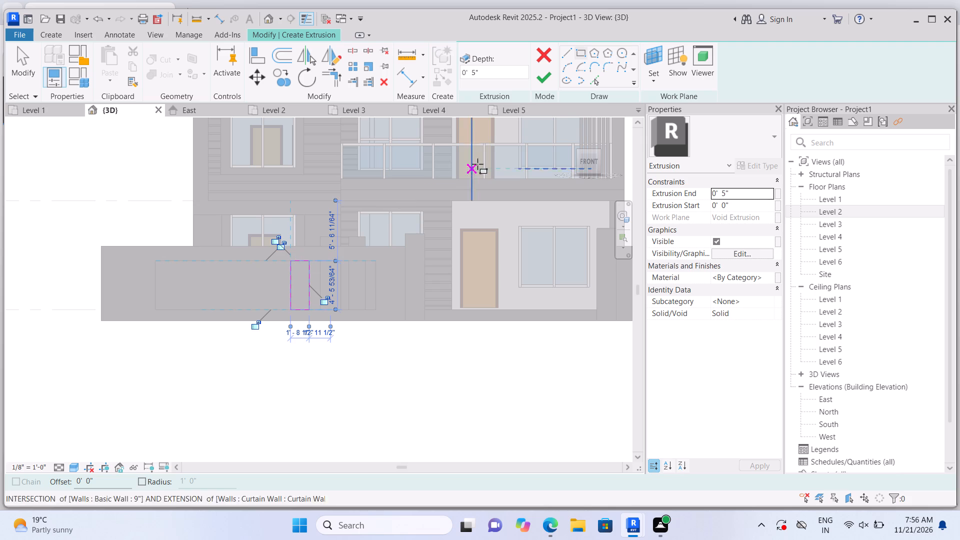
click(552, 77)
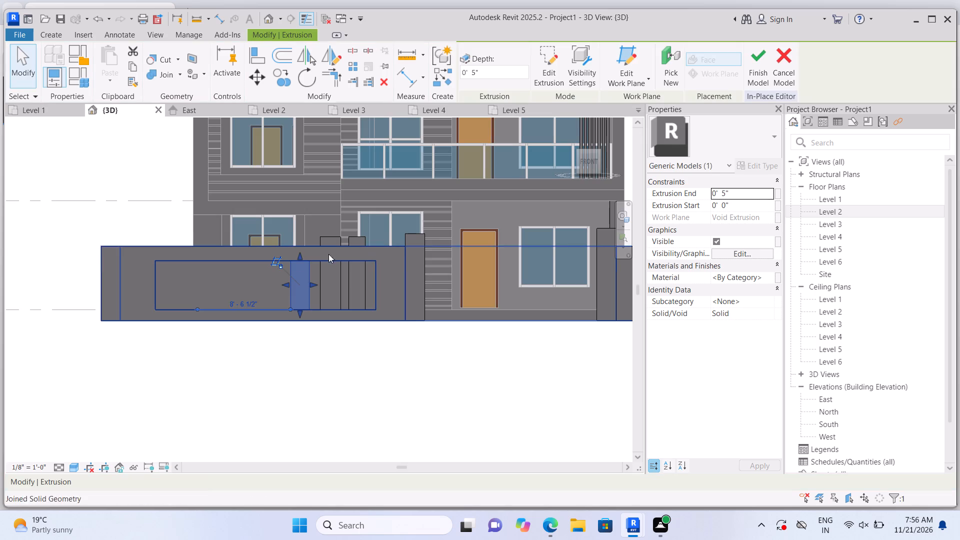
Stretch the third strip's top edge upward past the front wall's top, level with the other two strips.
drag(300, 251, 300, 237)
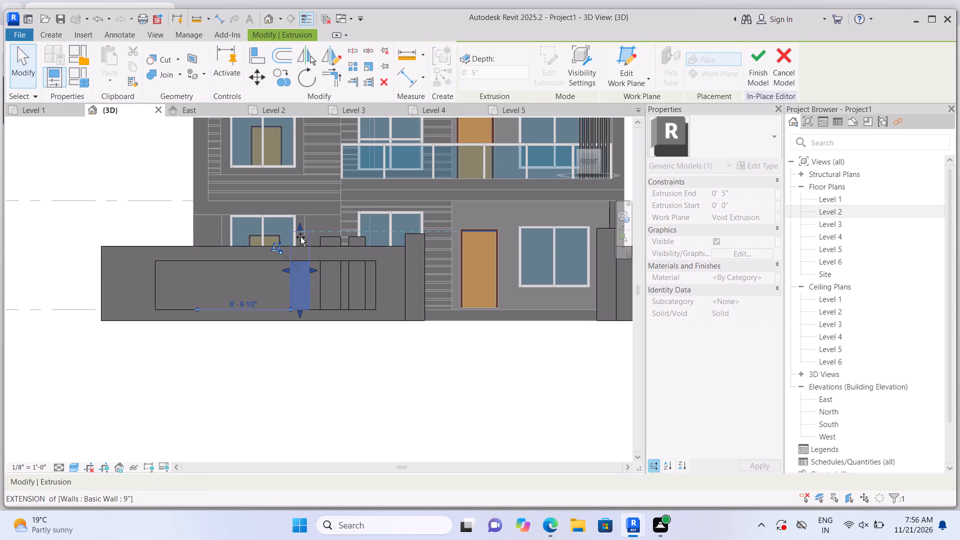
drag(300, 237, 300, 241)
double_click(300, 241)
click(324, 356)
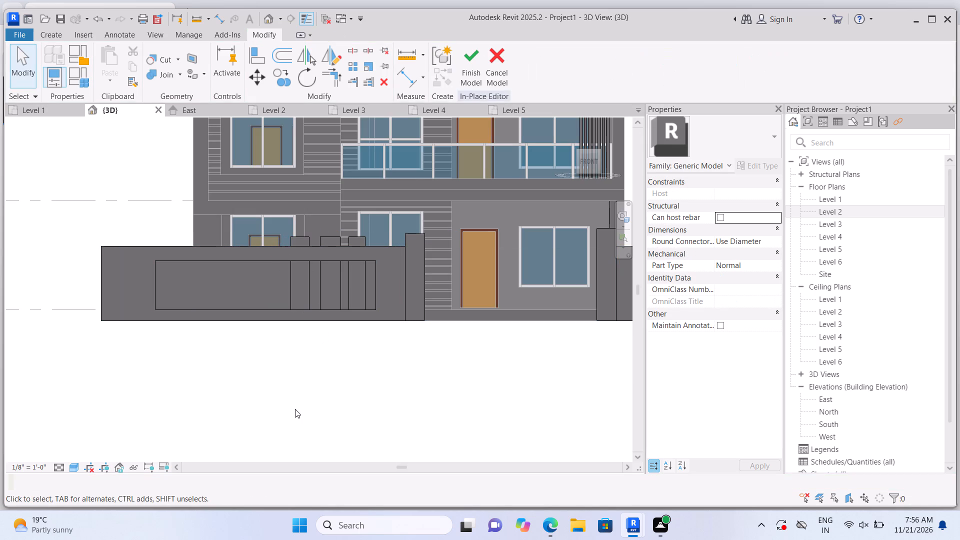
Return the 3D view to its home orientation and set its visual style to Realistic.
scroll(295, 409, down, 3)
scroll(315, 458, down, 1)
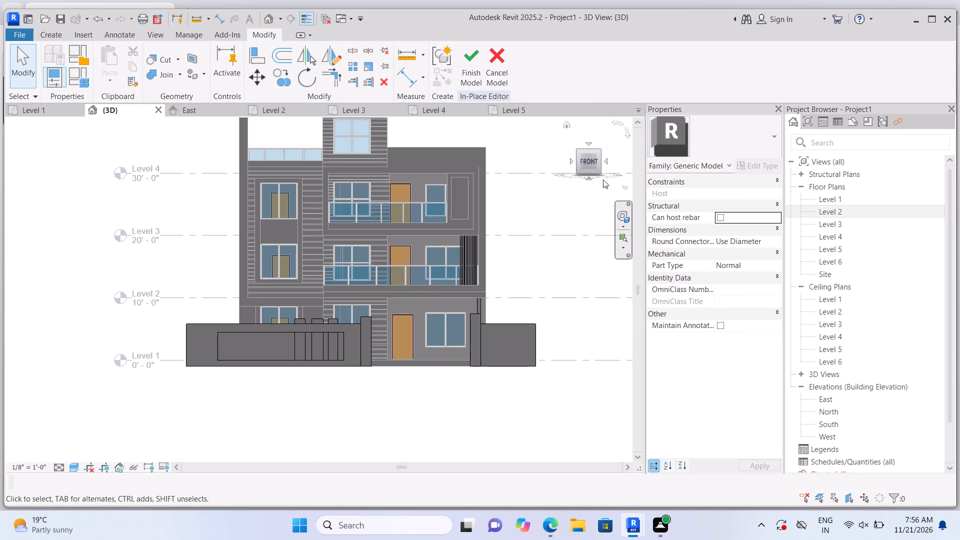
click(567, 124)
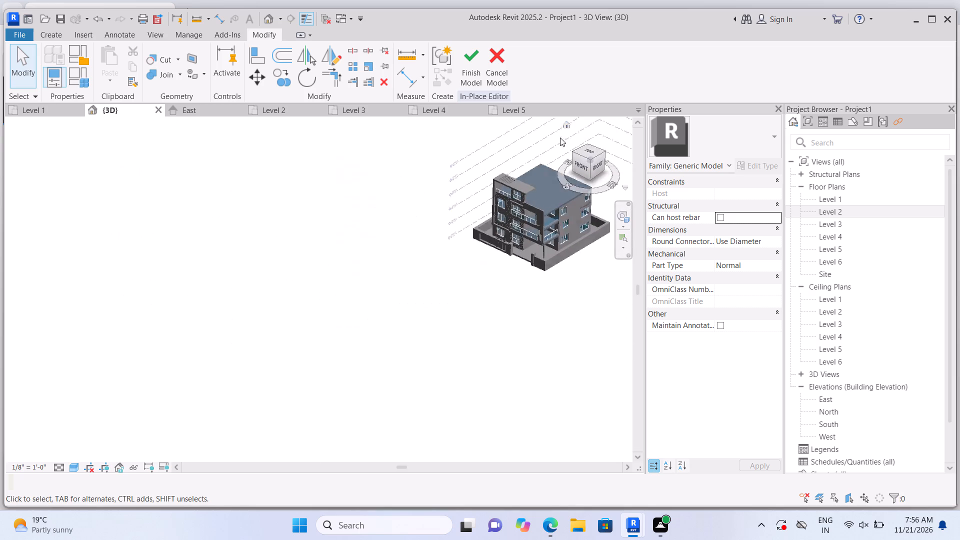
scroll(227, 369, up, 4)
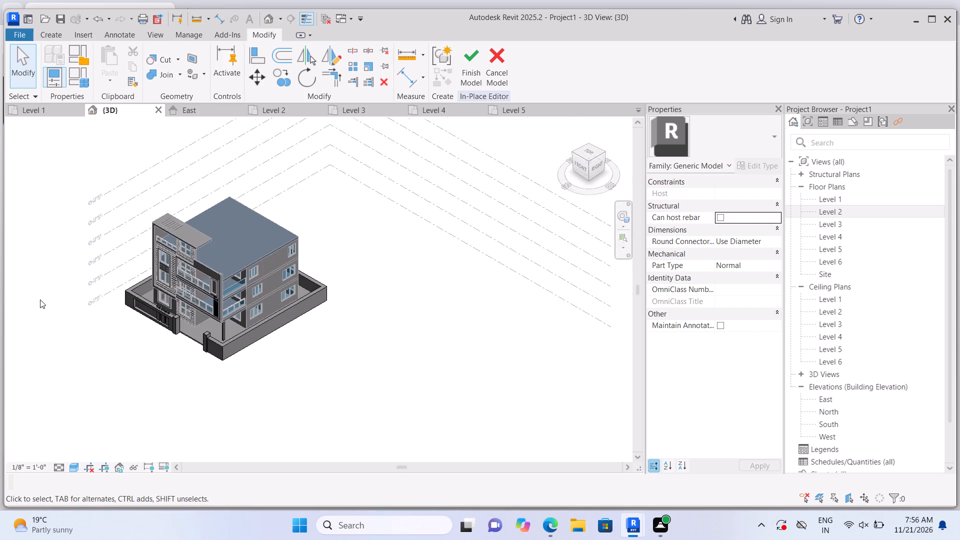
scroll(40, 299, up, 3)
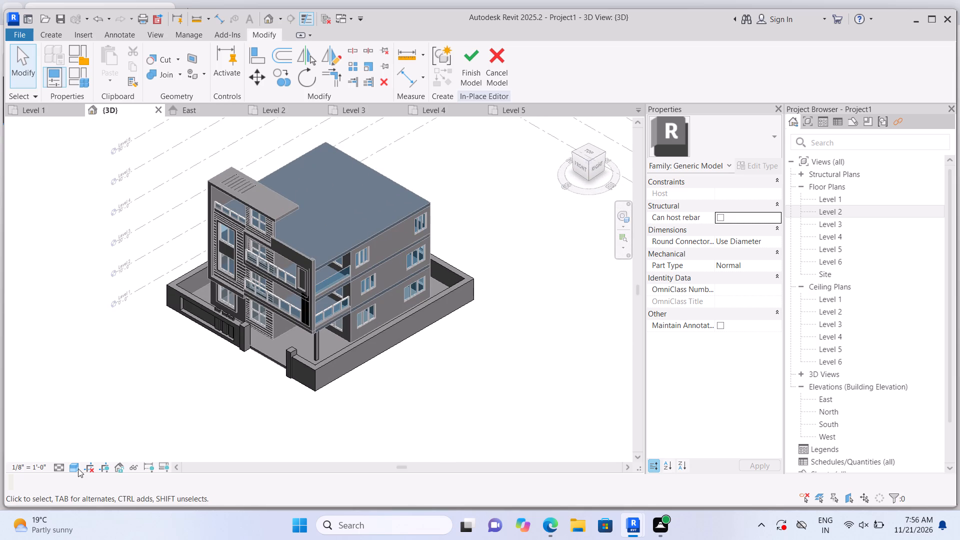
click(76, 468)
click(102, 449)
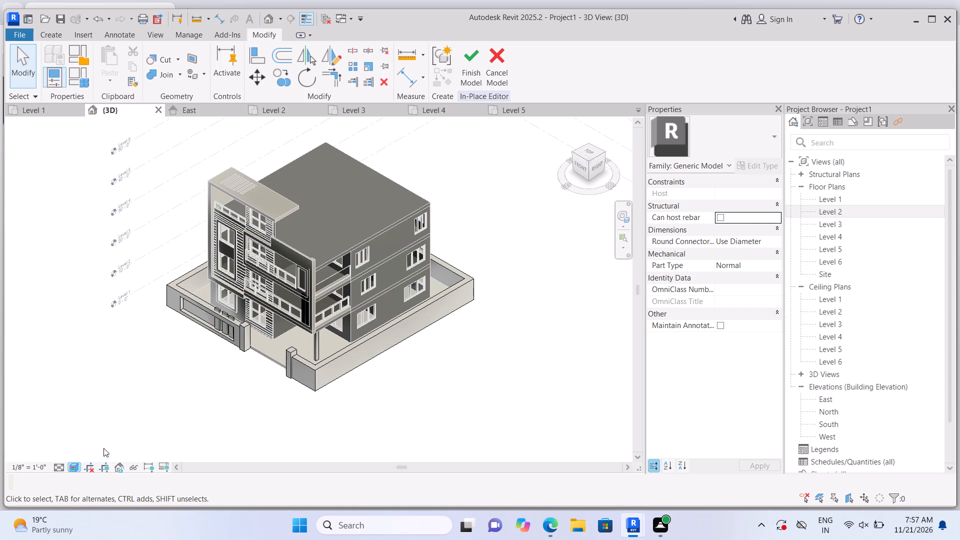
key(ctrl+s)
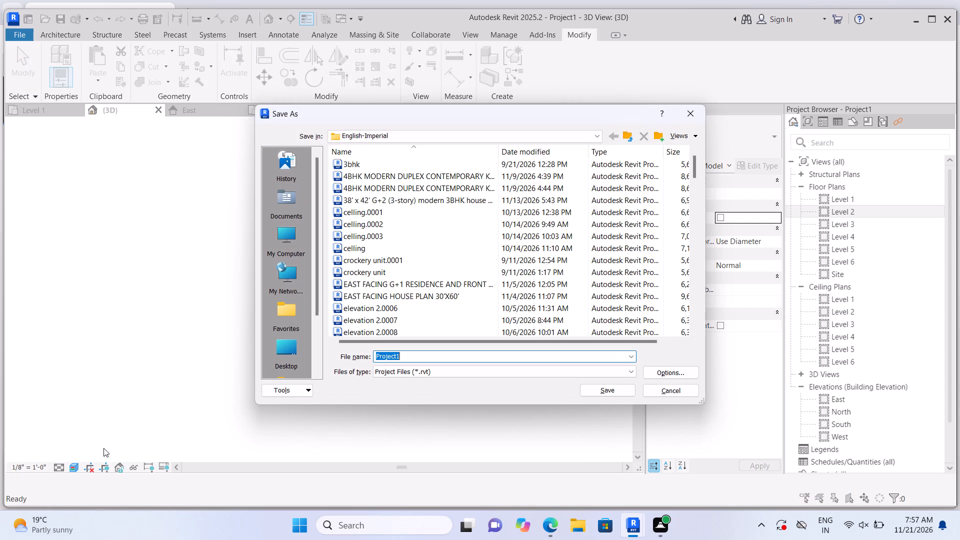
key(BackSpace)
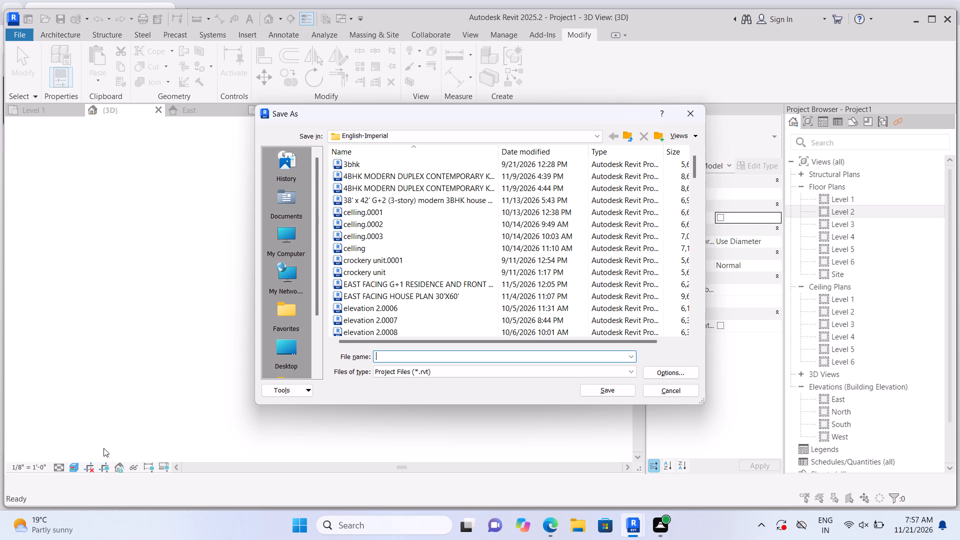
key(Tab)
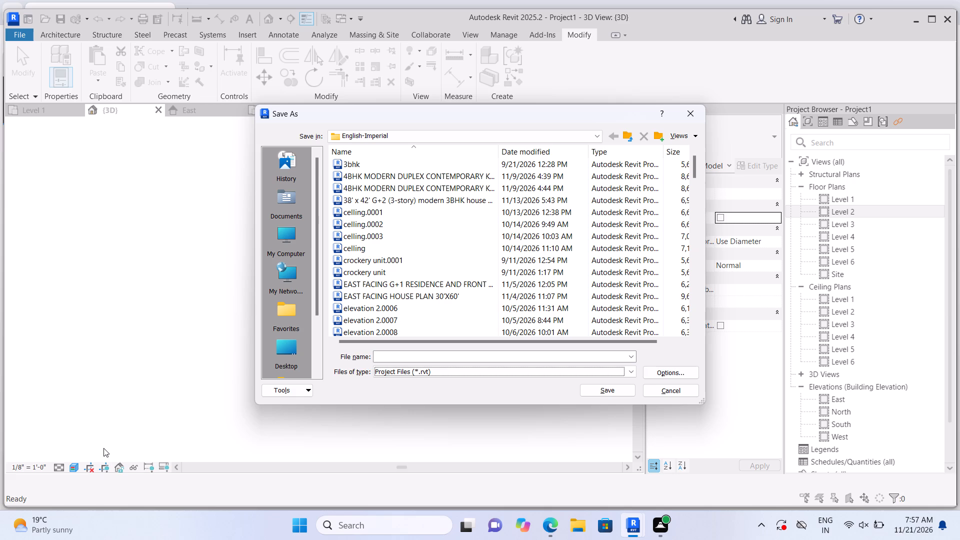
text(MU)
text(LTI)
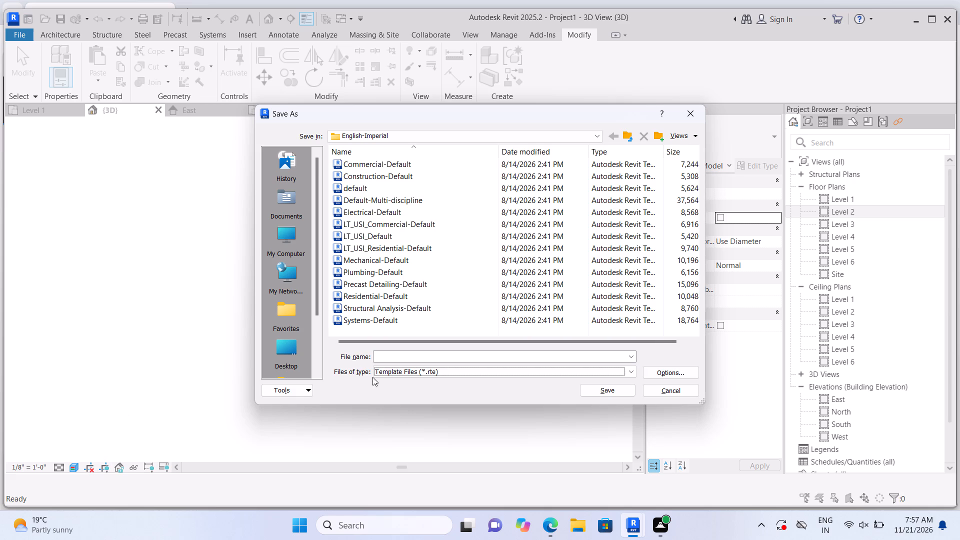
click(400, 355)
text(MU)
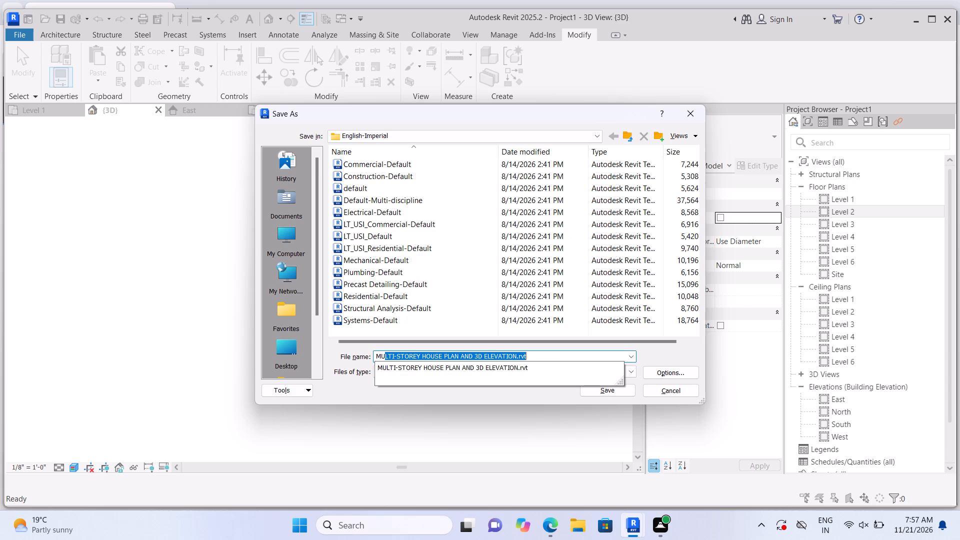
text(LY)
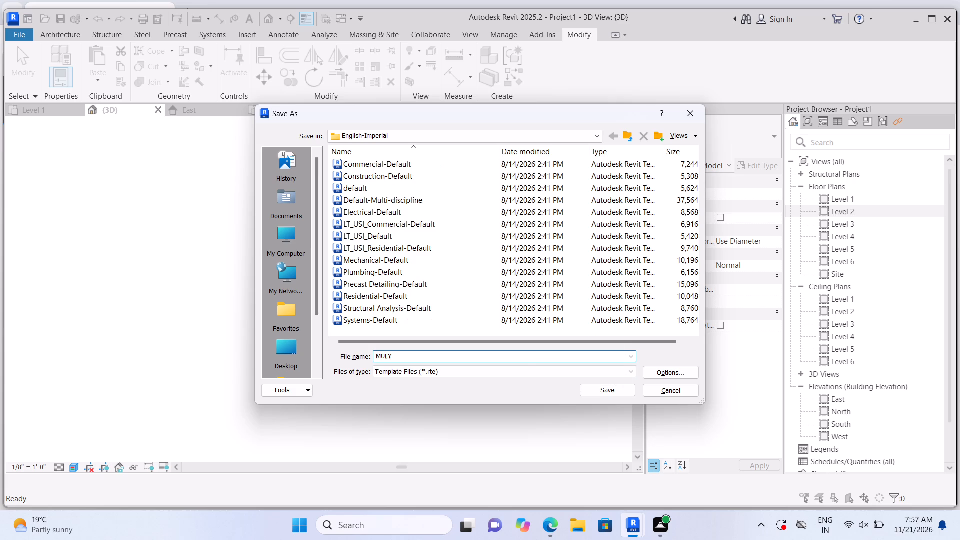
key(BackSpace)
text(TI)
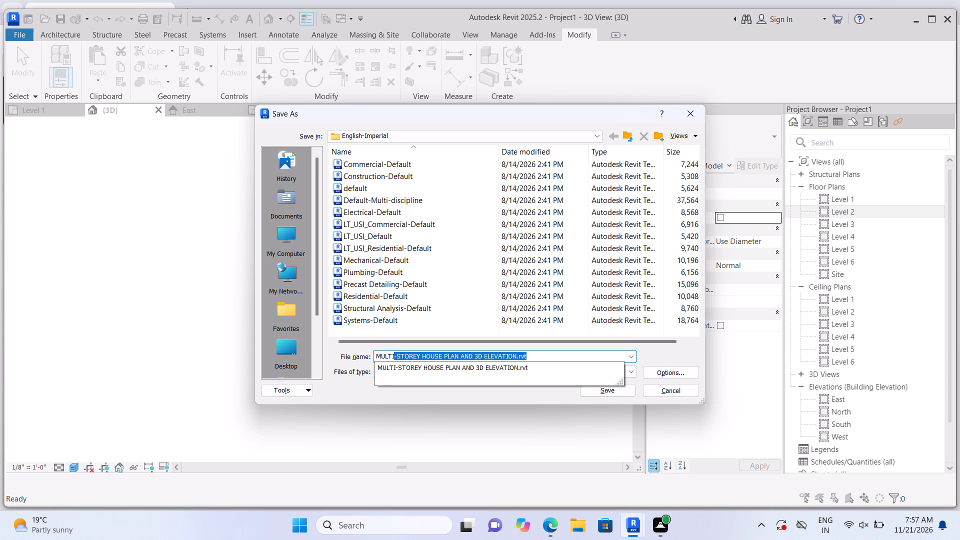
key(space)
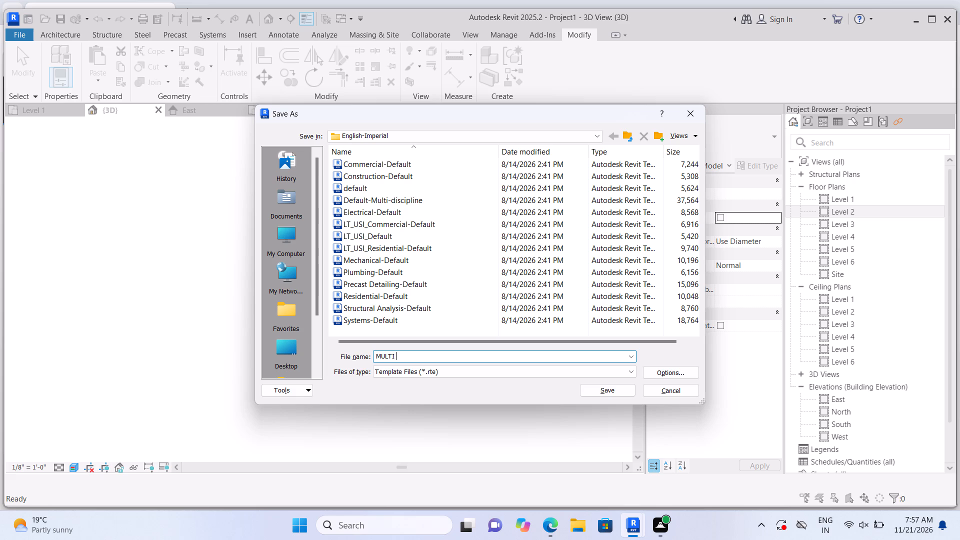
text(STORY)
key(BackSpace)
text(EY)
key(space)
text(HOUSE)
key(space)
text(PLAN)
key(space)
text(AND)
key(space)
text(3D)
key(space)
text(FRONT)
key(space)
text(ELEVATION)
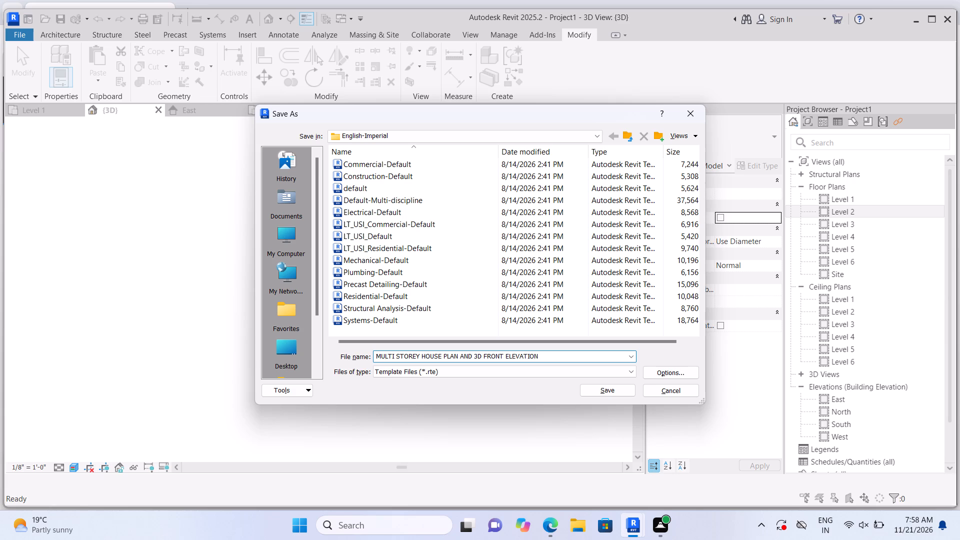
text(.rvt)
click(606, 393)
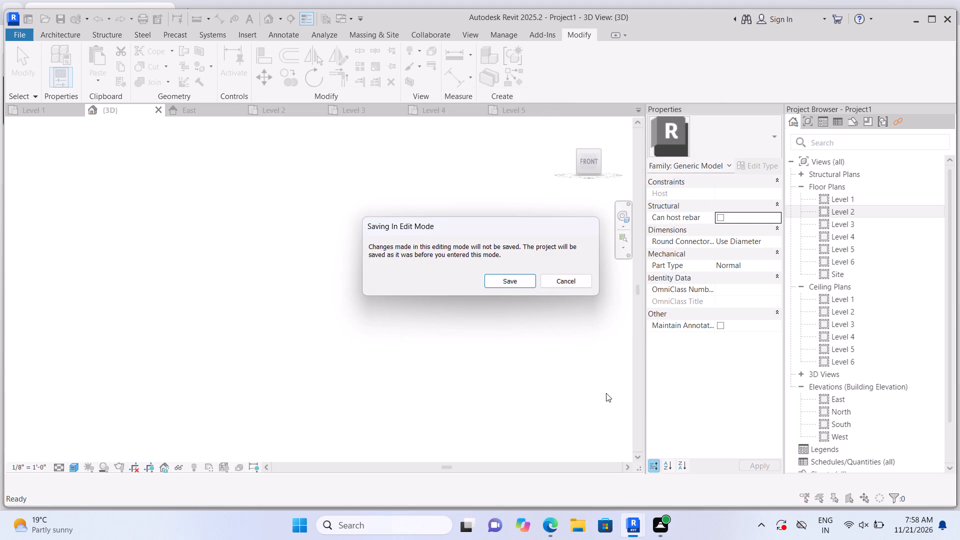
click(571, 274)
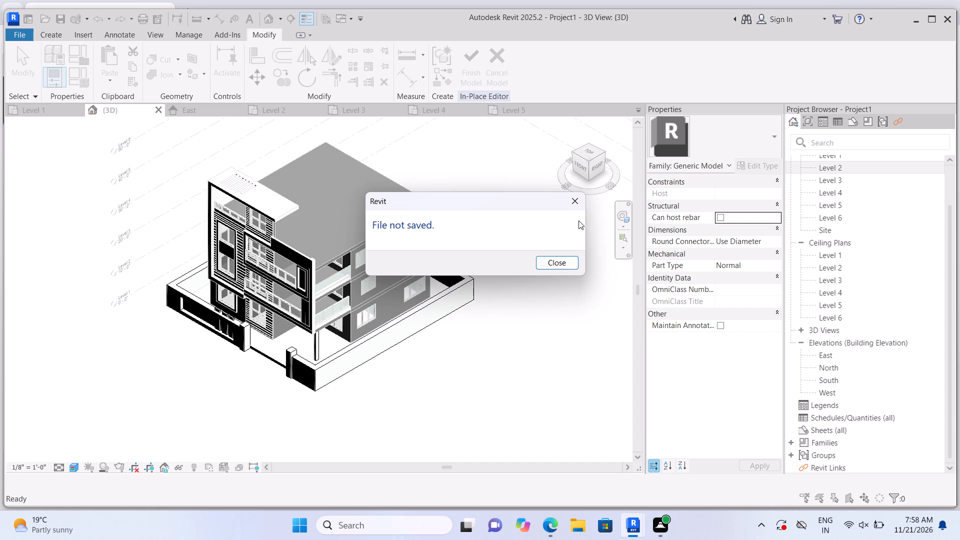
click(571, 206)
Finish the in-place generic model of the boundary walls and return to the project.
click(475, 76)
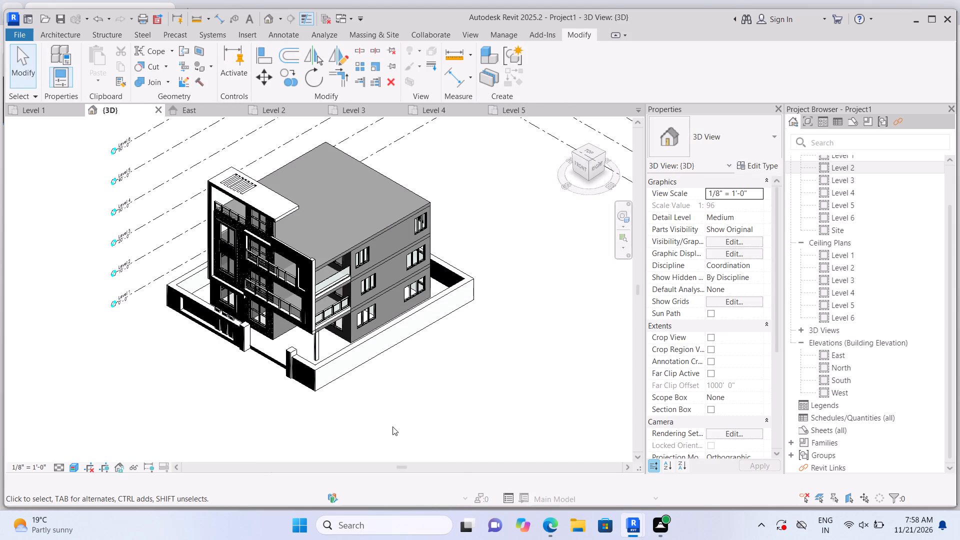
Save the project as an RVT file named MULTI STOREY HOUSE PLAN AND 3D FRONT ELEVATION in the English-Imperial folder.
key(ctrl+s)
key(BackSpace)
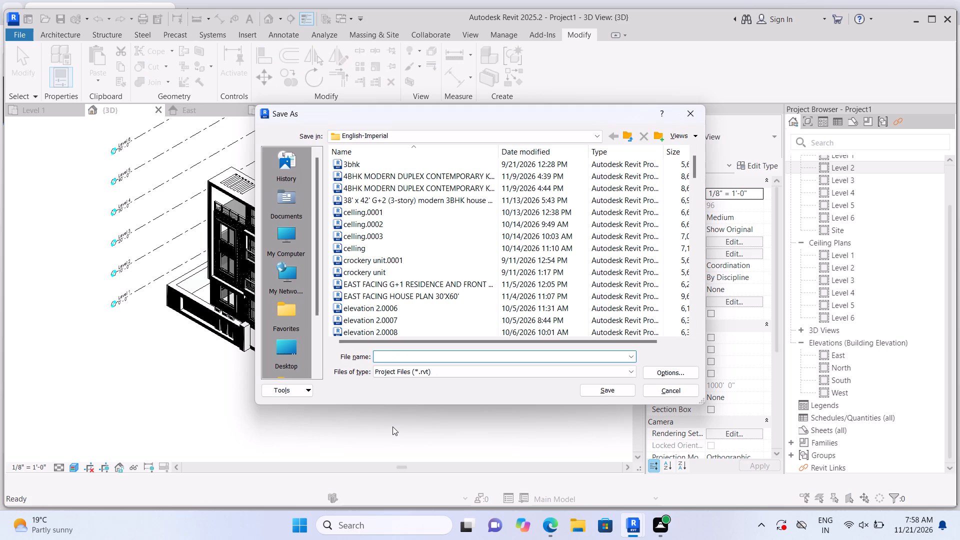
text(MULTI)
key(space)
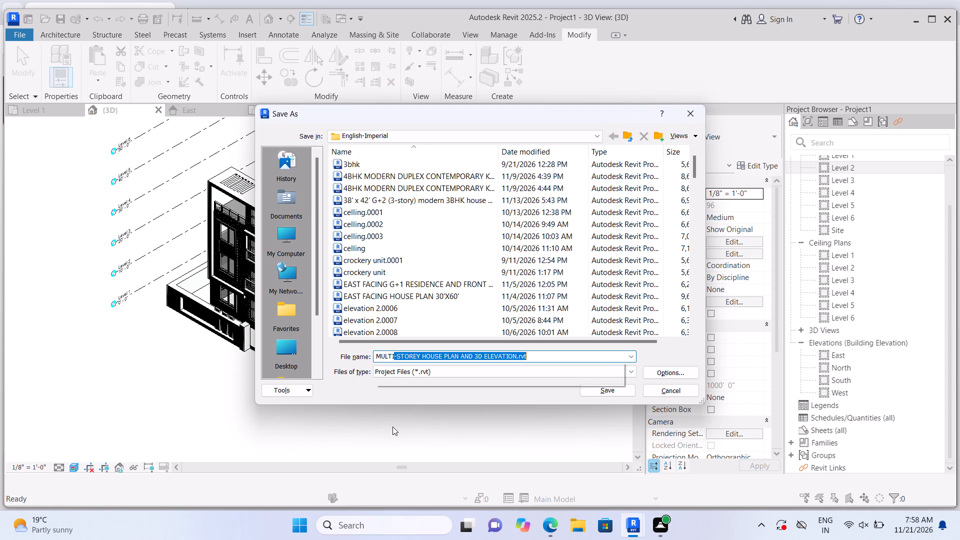
text(STOREY)
key(space)
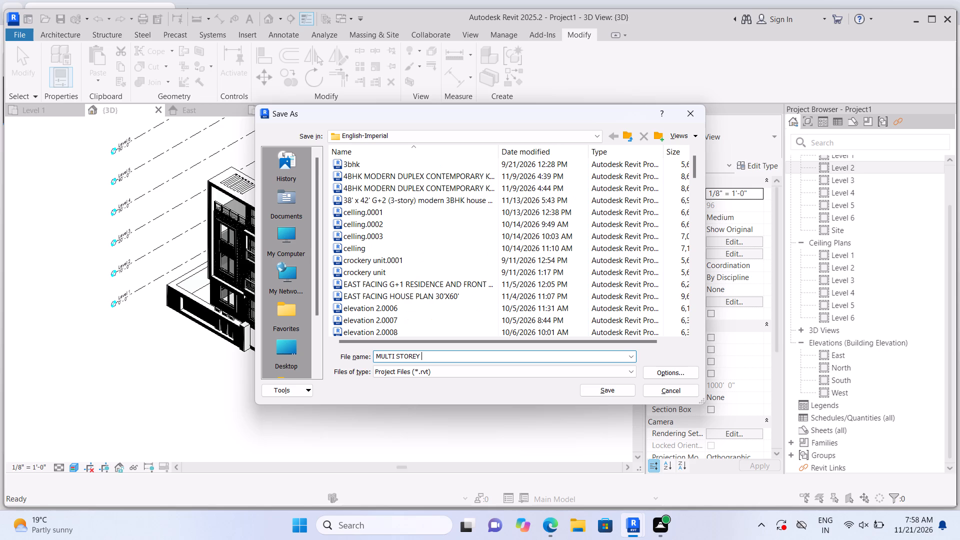
text(HOUSE PLAN)
key(space)
text(AND)
key(space)
text(3D)
key(space)
key(e)
key(BackSpace)
text(FRONT)
key(space)
text(ELEVATION)
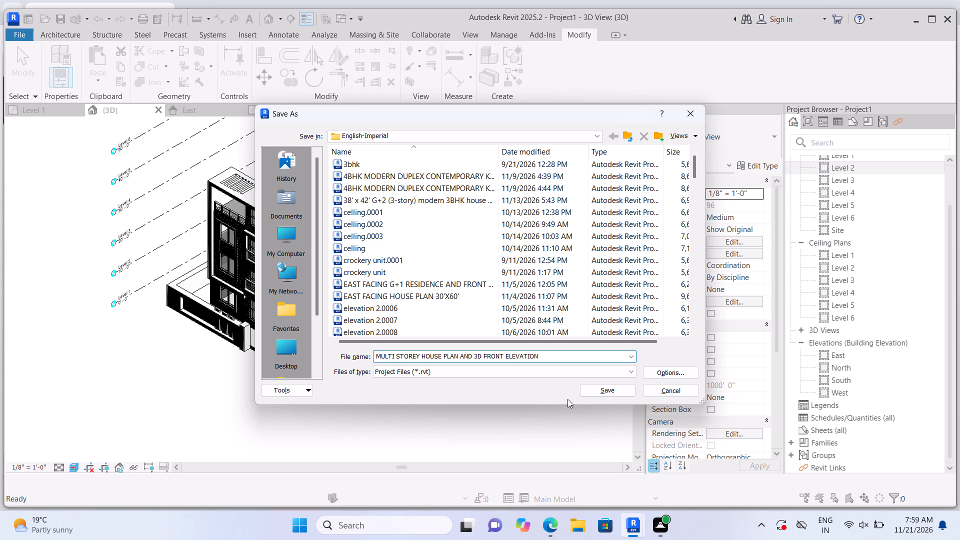
click(588, 390)
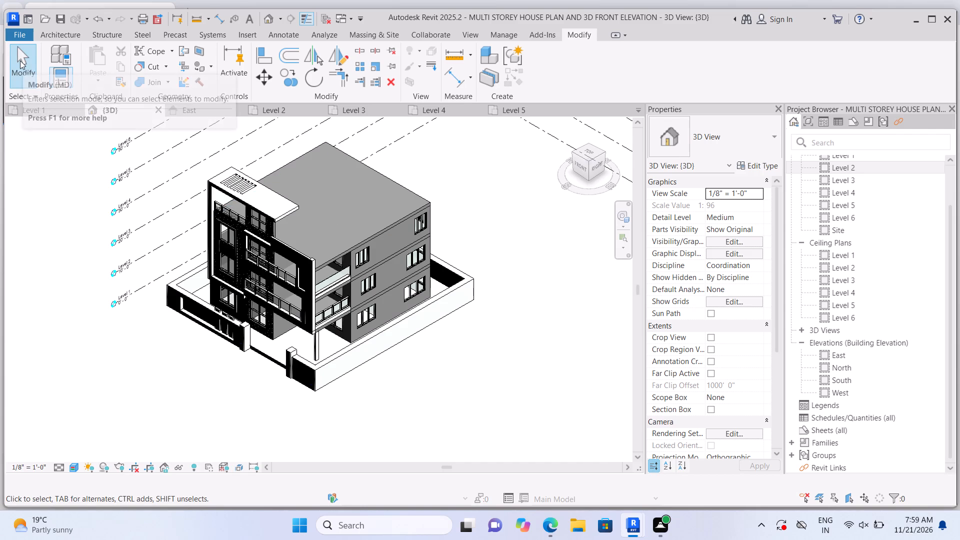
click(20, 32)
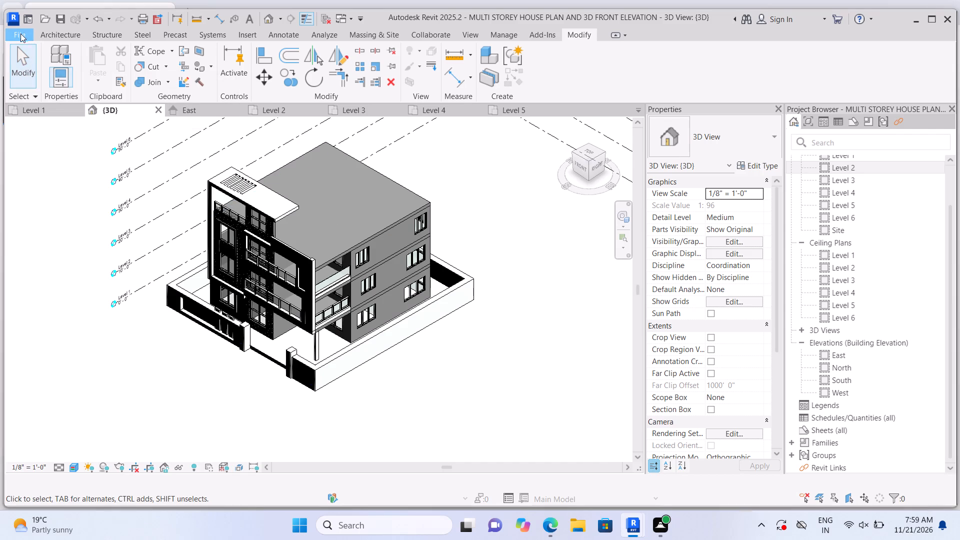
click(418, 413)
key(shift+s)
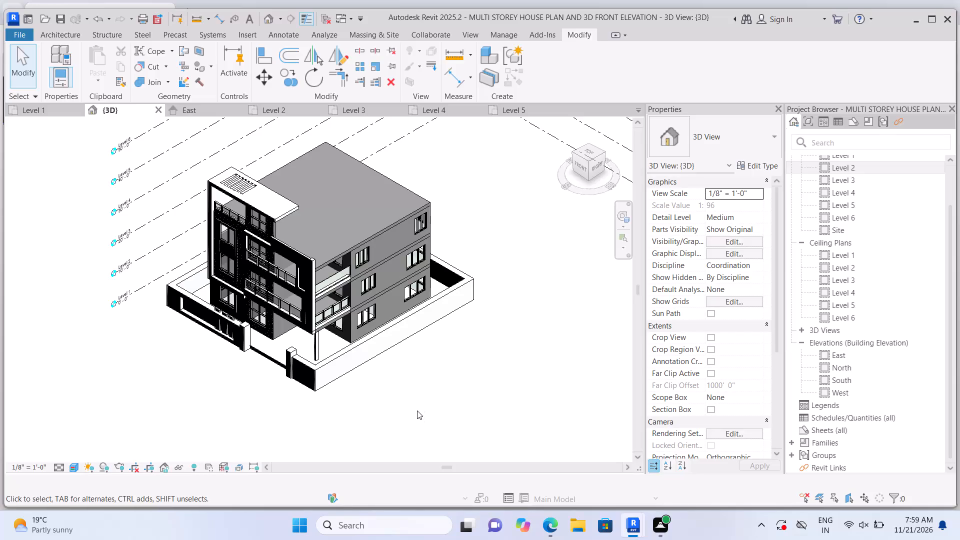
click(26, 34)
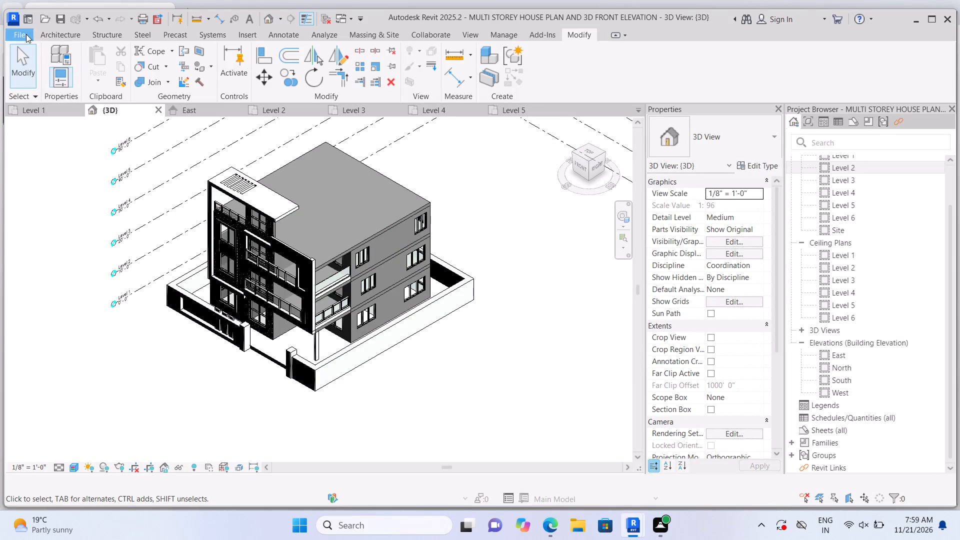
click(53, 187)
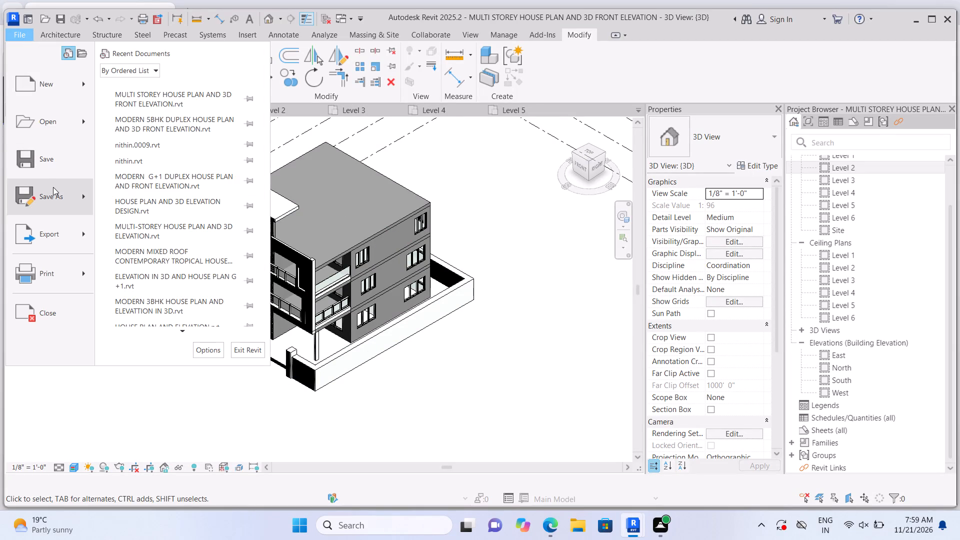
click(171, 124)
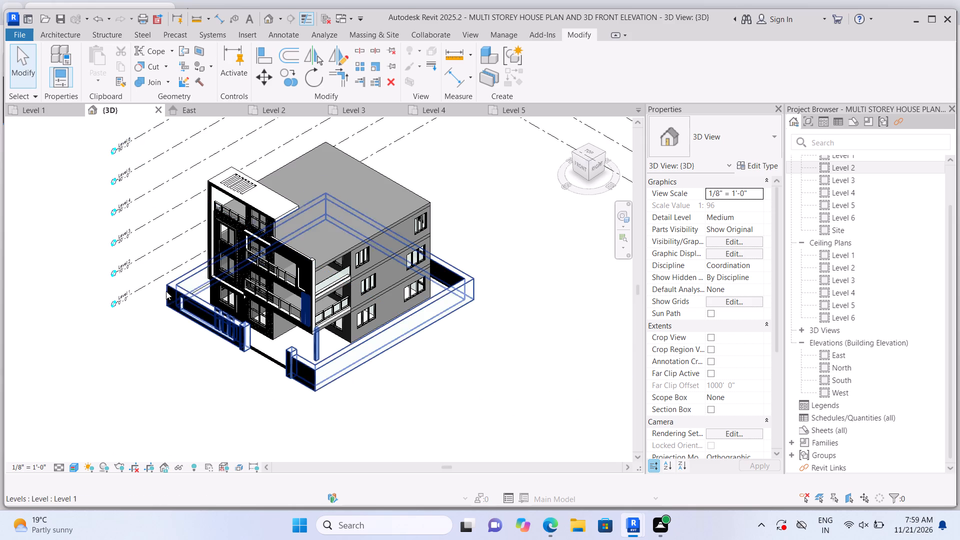
Save the project as an RVT file again in the English-Imperial folder, keeping the name MULTI STOREY HOUSE PLAN AND 3D FRONT ELEVATION.
click(26, 33)
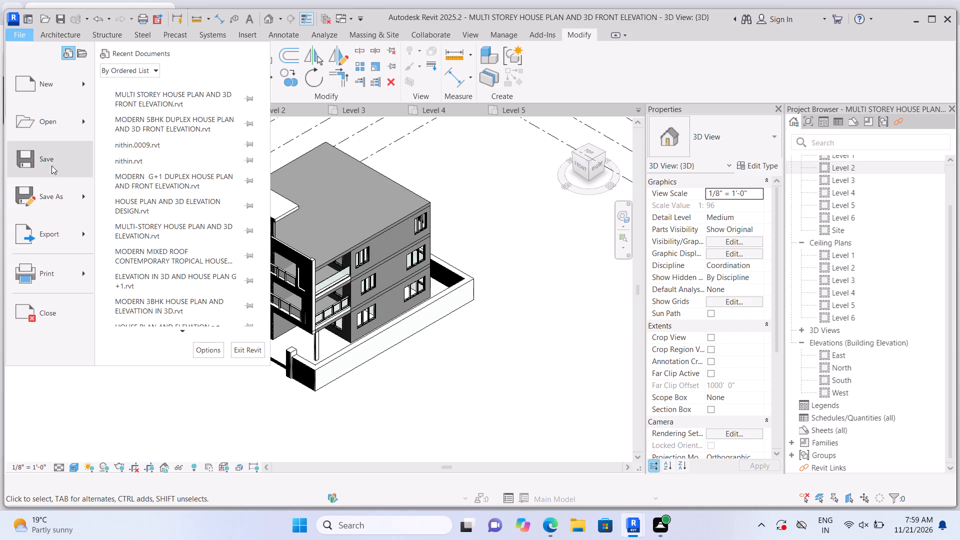
click(56, 202)
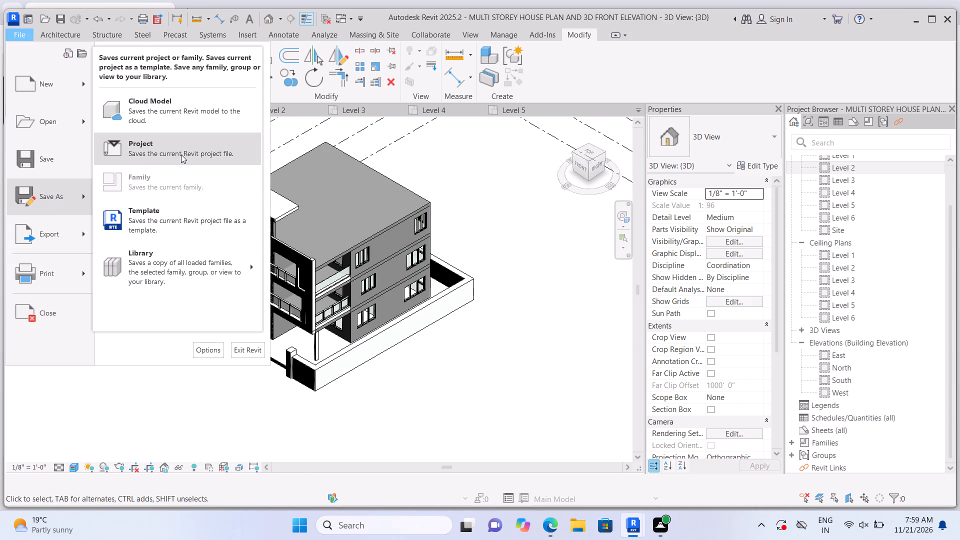
click(181, 154)
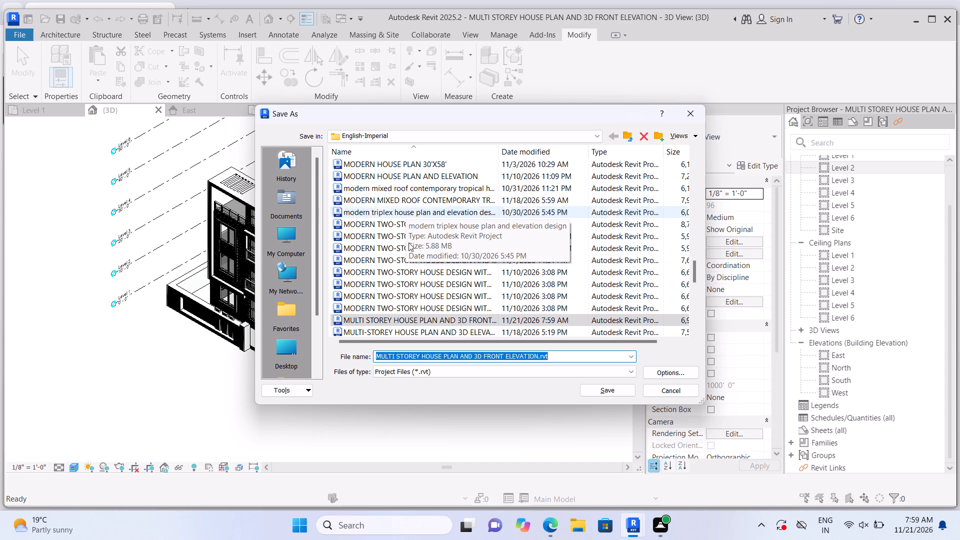
click(594, 394)
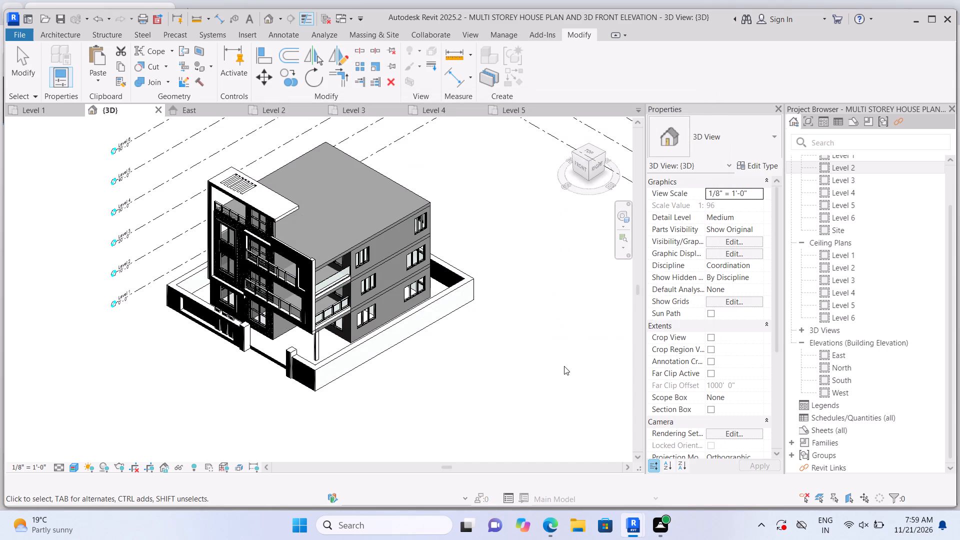
Print the current 3D view with Microsoft Print to PDF into Documents as MULTI STOREY HOUSE PLAN AND 3D ELEVATION.
key(ctrl+p)
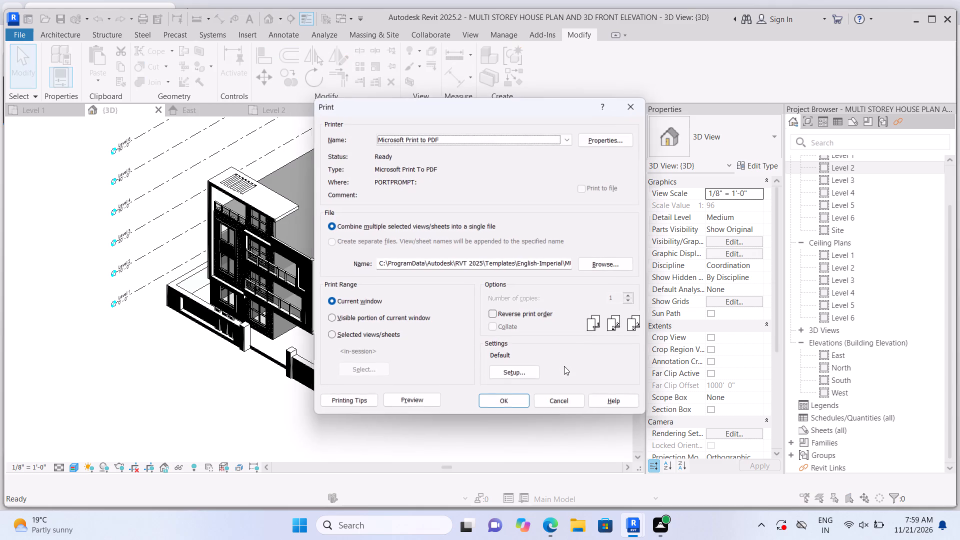
click(507, 403)
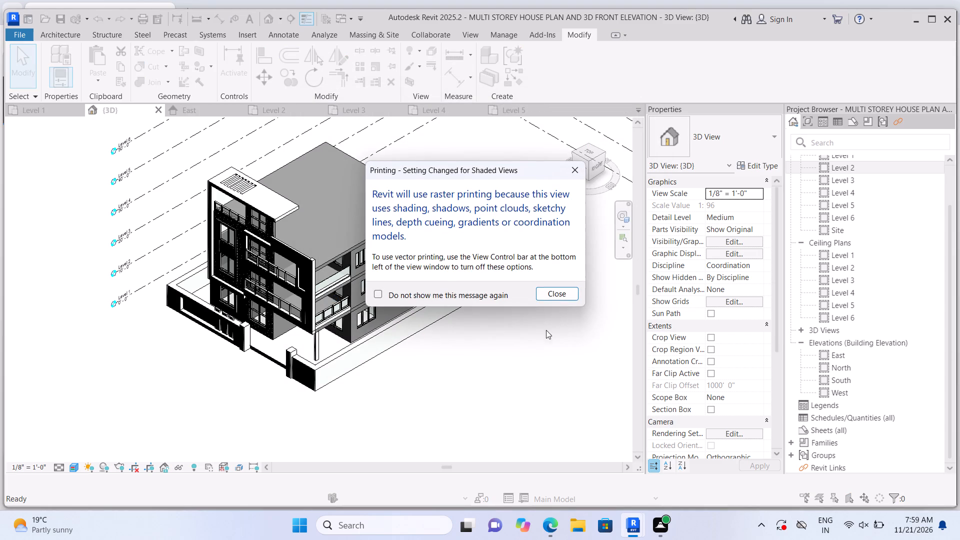
click(560, 291)
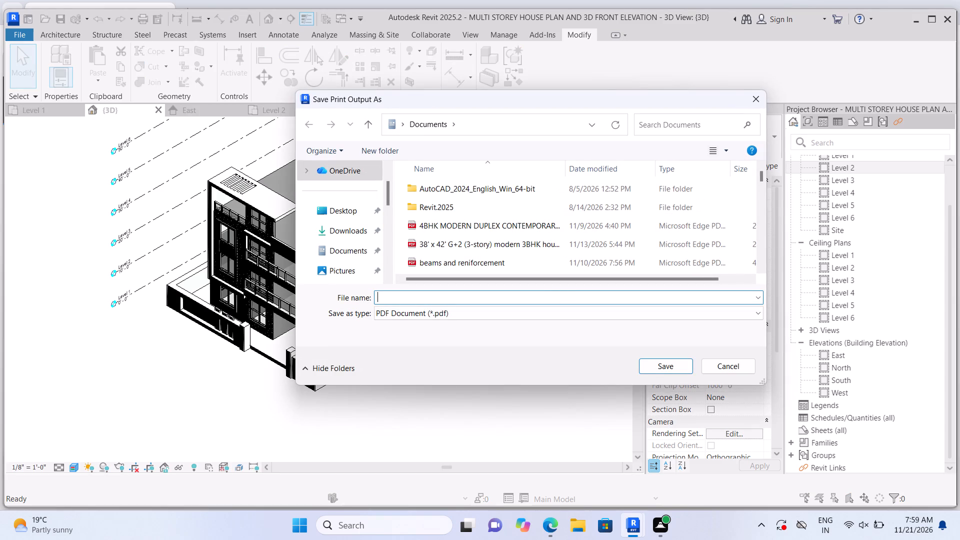
text(MU)
text(LTI)
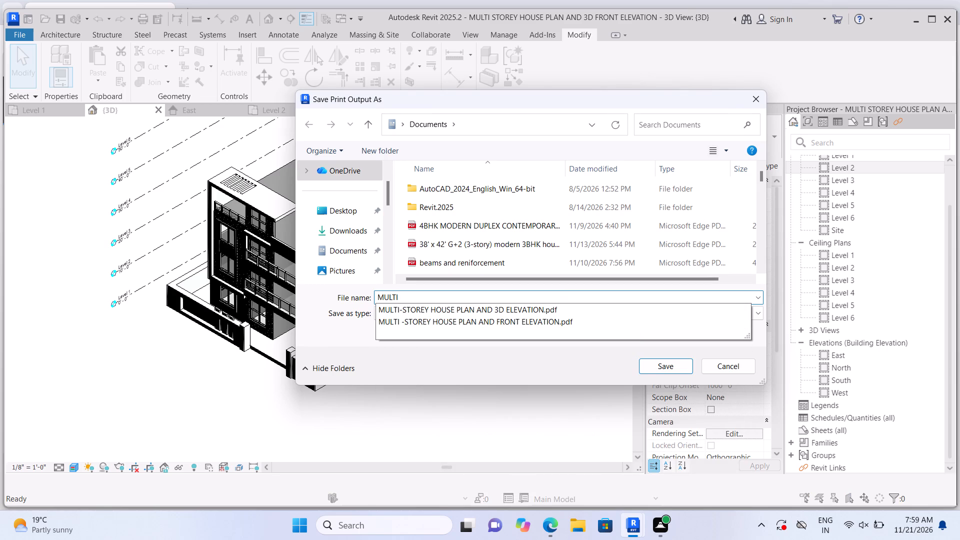
key(space)
text(STOR)
text(EY)
key(space)
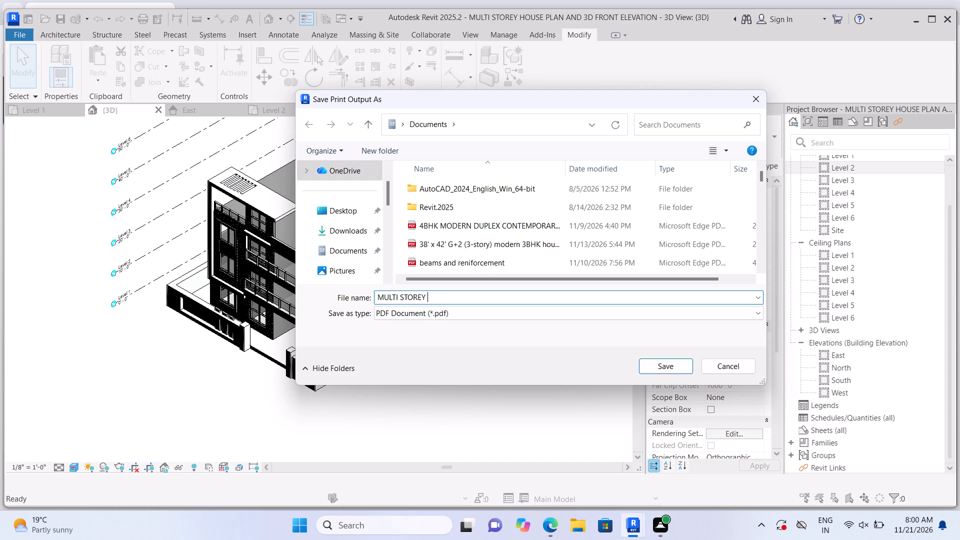
text(HOUSE PLAN AND 3D)
key(space)
text(ELEVATION)
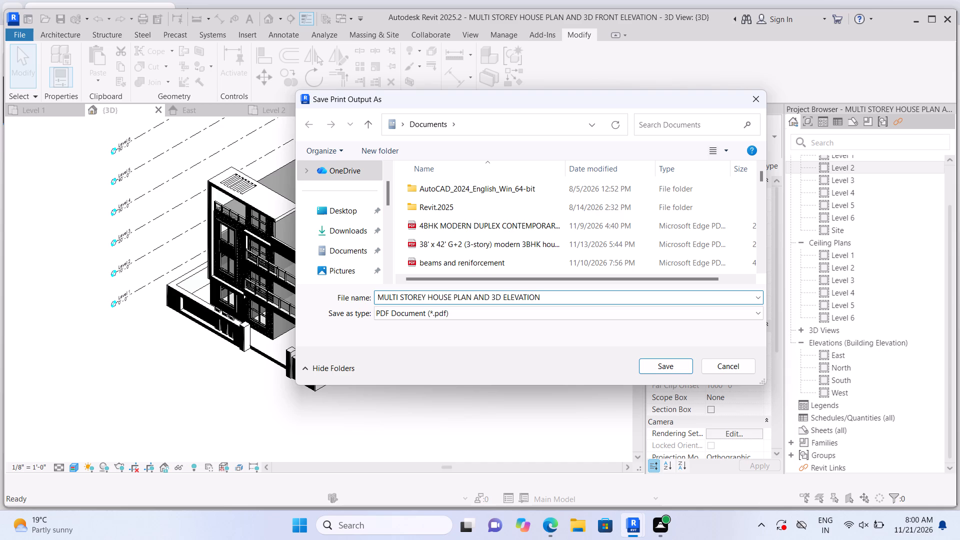
click(662, 365)
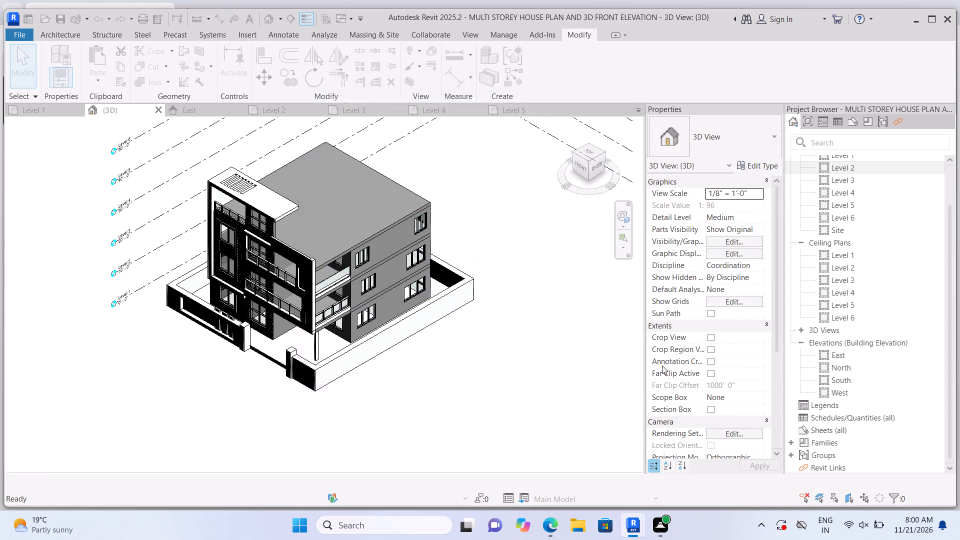